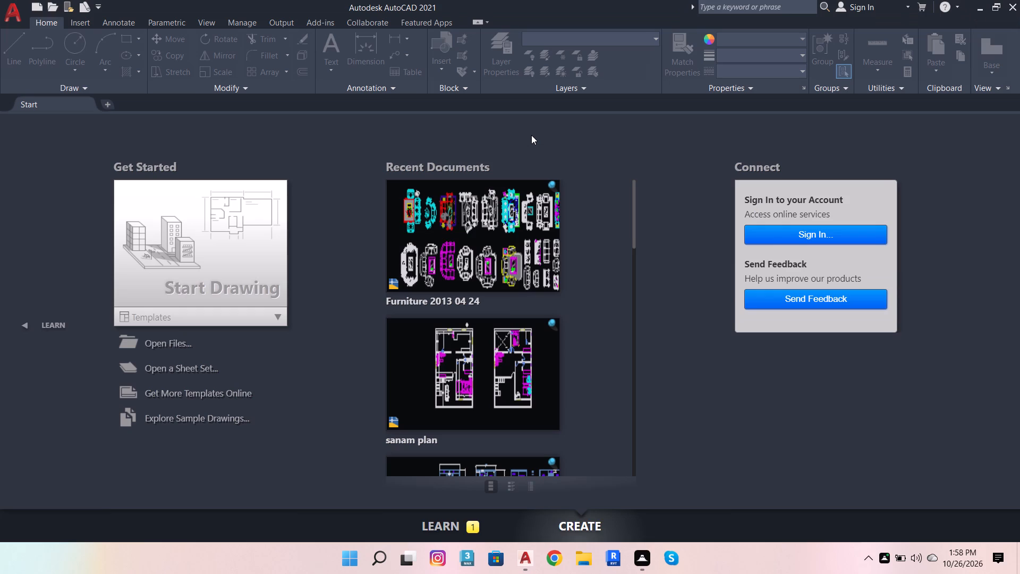
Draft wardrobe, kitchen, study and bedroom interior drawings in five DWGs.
Start a new blank drawing.
click(200, 233)
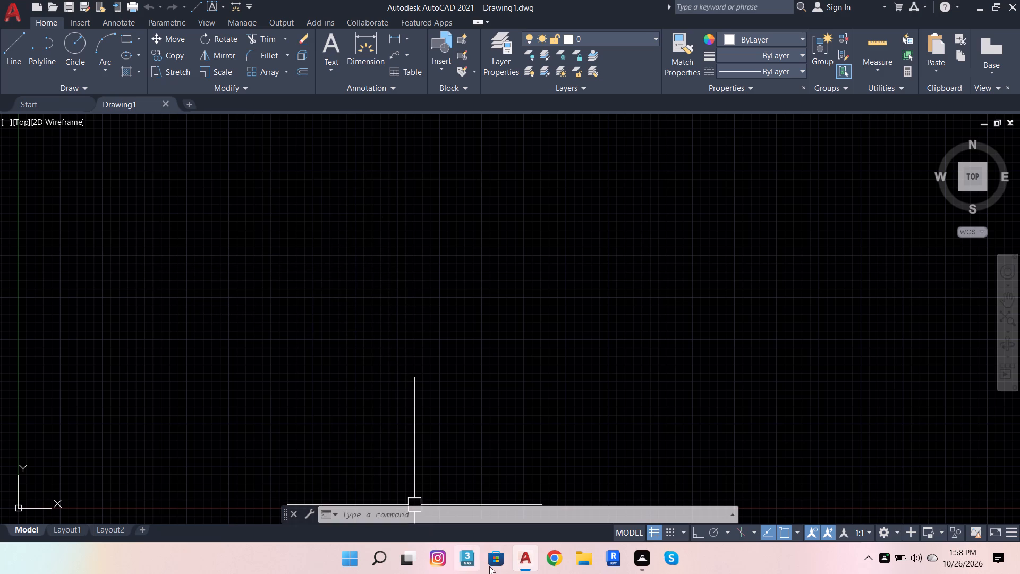
Switch to File Explorer and open the logfile folder inside fuji interior on New Volume (D:).
click(574, 565)
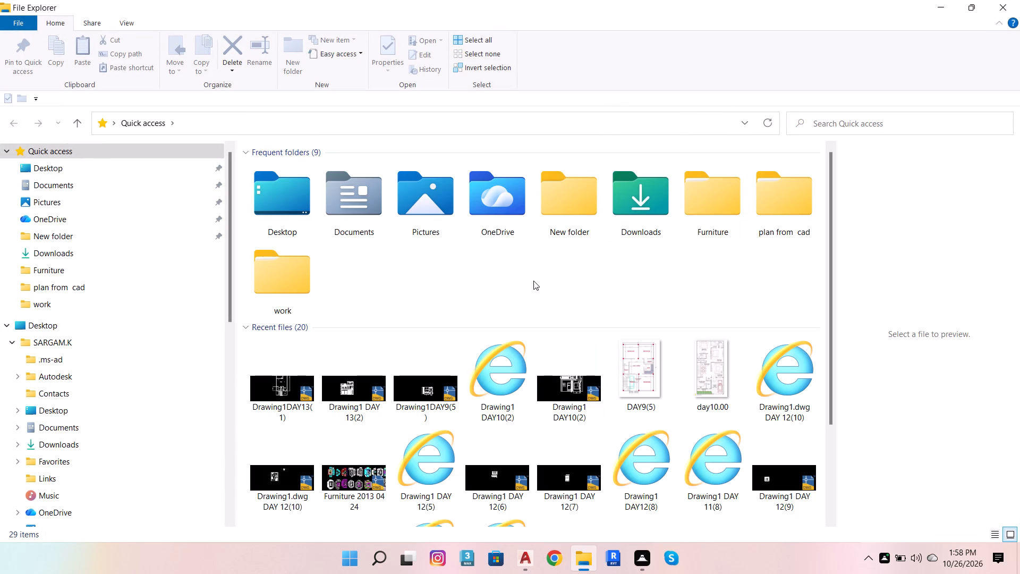
scroll(78, 377, down, 12)
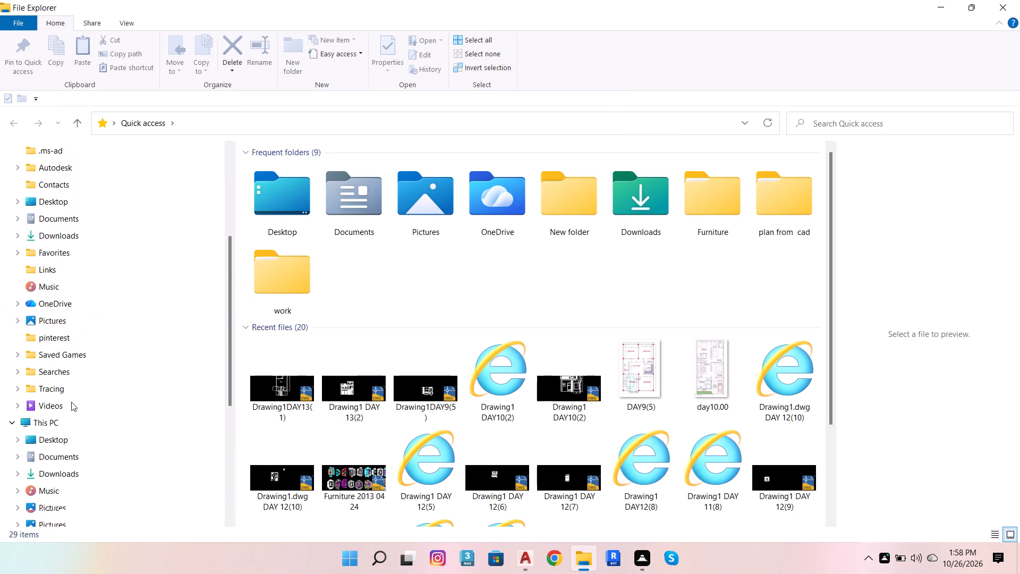
scroll(71, 402, down, 5)
double_click(96, 340)
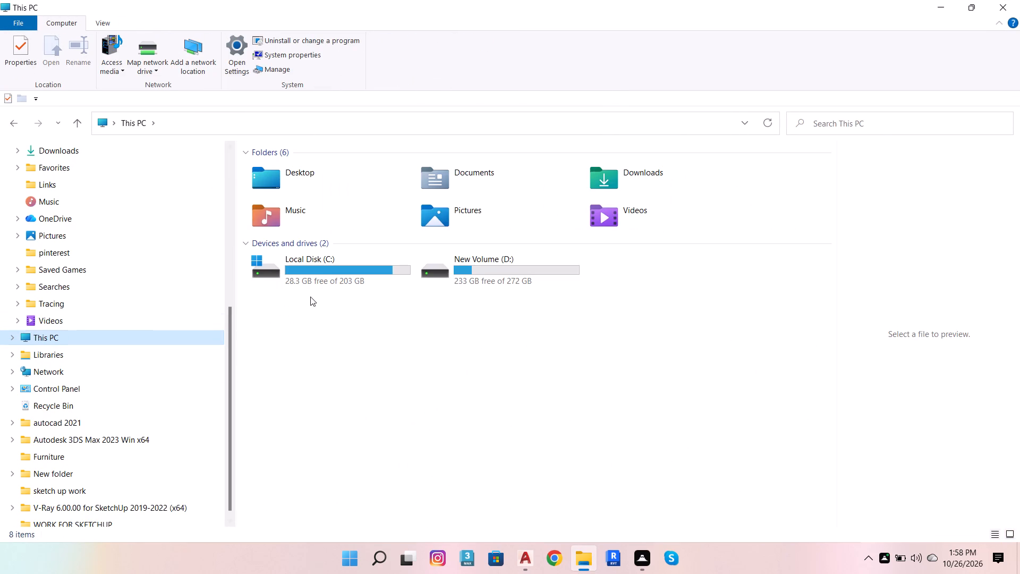
double_click(529, 272)
double_click(495, 204)
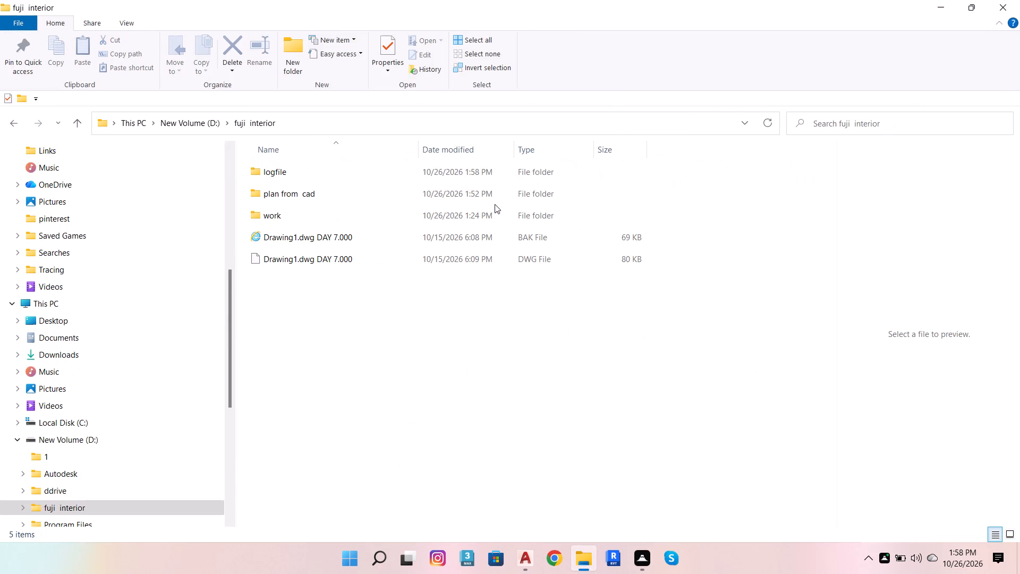
double_click(414, 173)
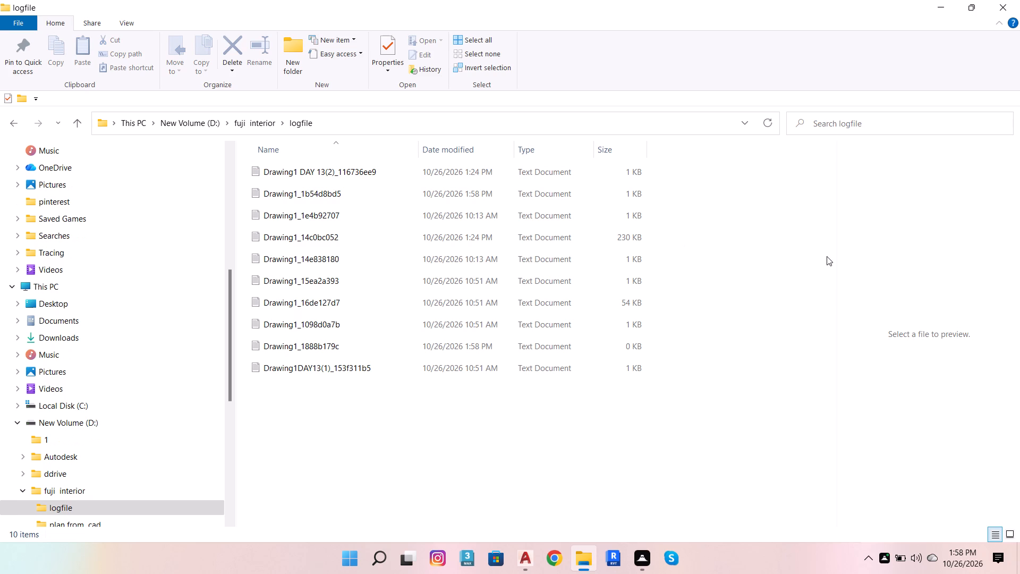
Permanently delete all files in the logfile folder, skipping the one in use, and close File Explorer to return to the drawing.
key(ctrl+a)
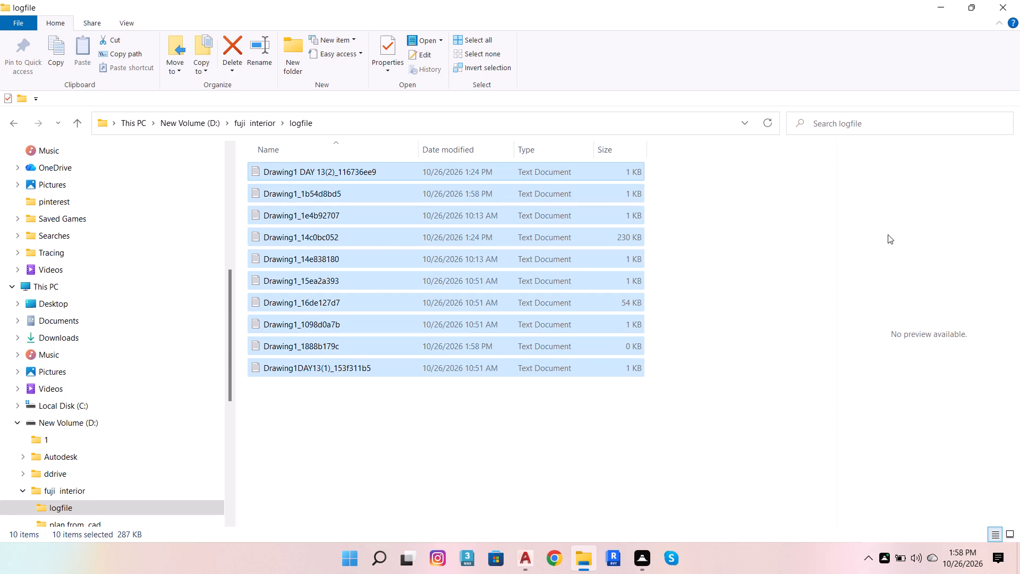
key(shift+Delete)
click(572, 293)
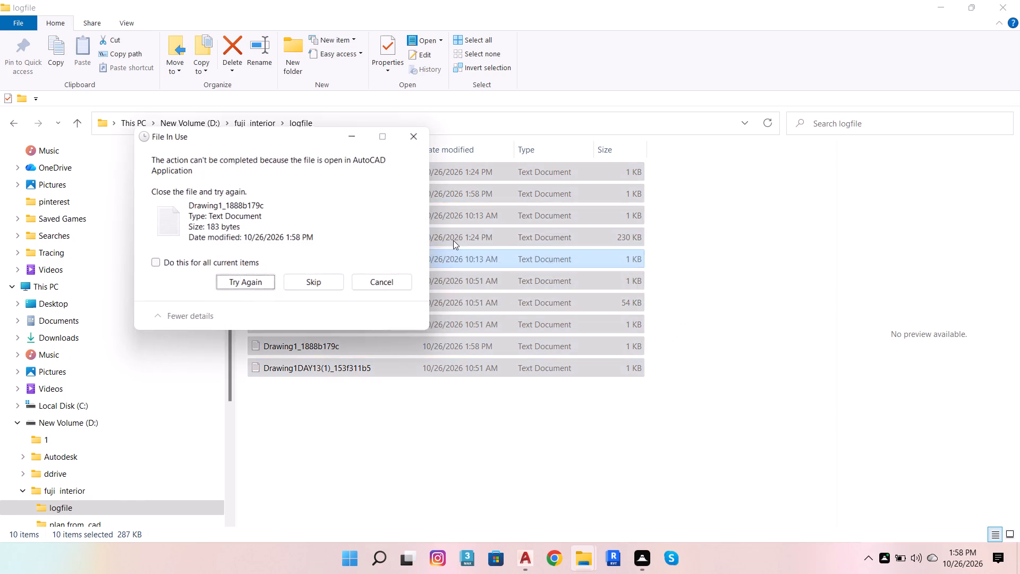
click(312, 285)
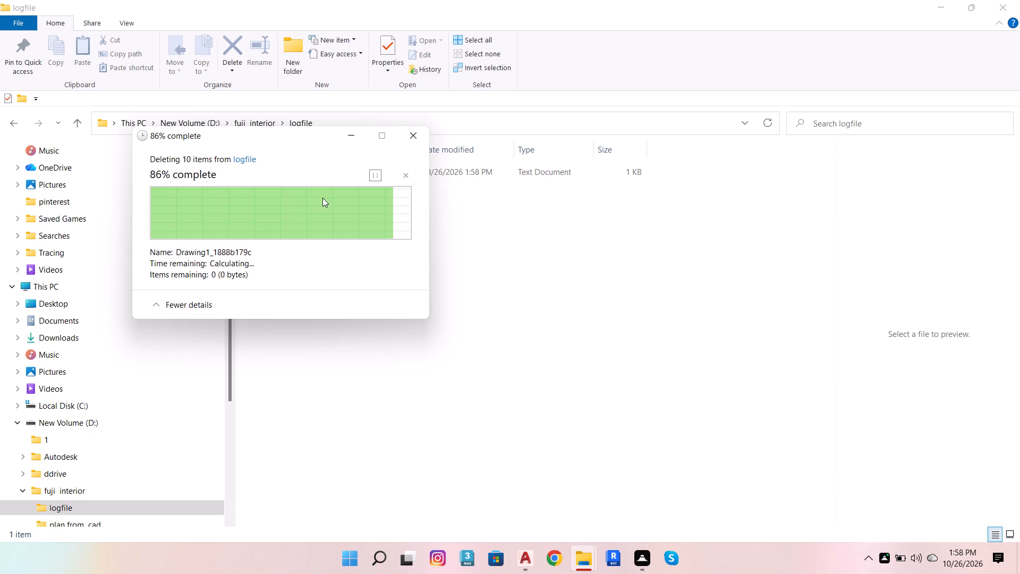
click(1019, 0)
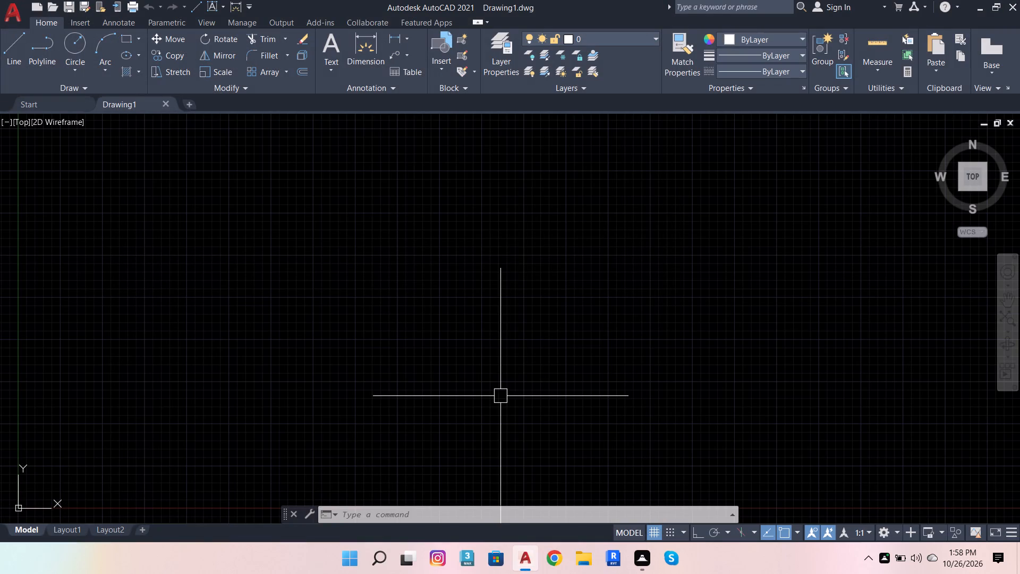
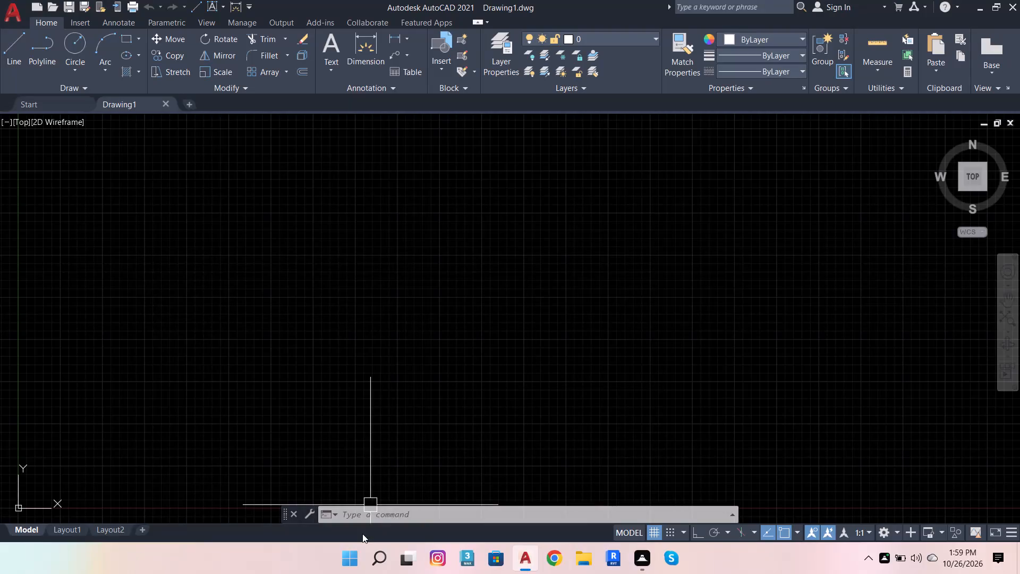
Open the Options dialog and apply the Open and Save settings.
click(327, 513)
click(336, 516)
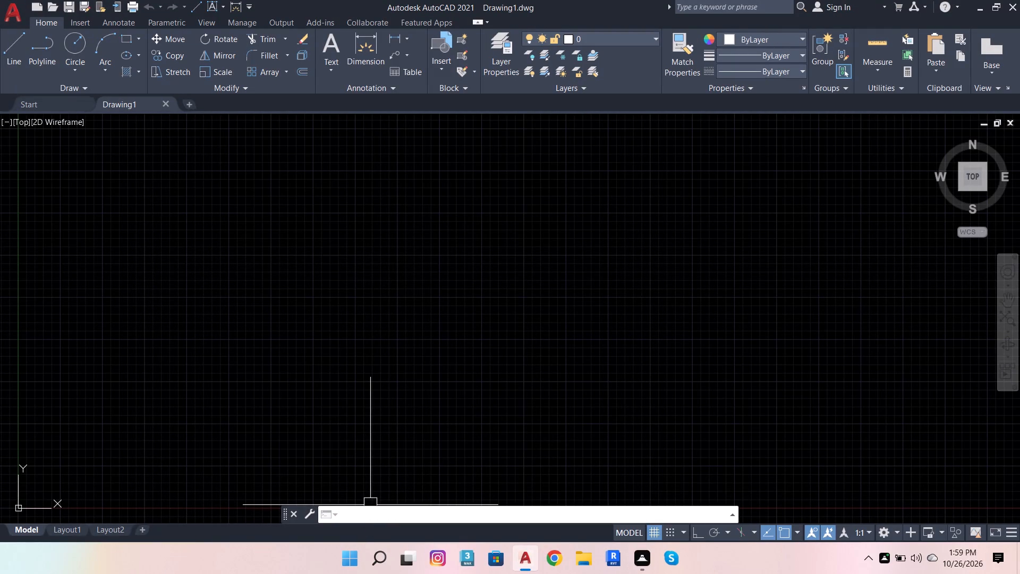
text(OP)
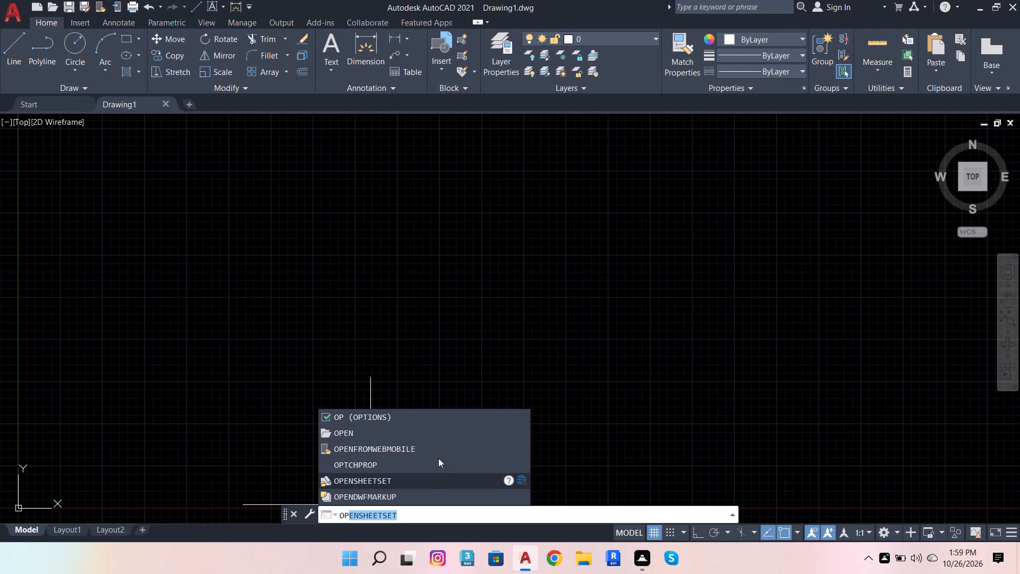
click(440, 415)
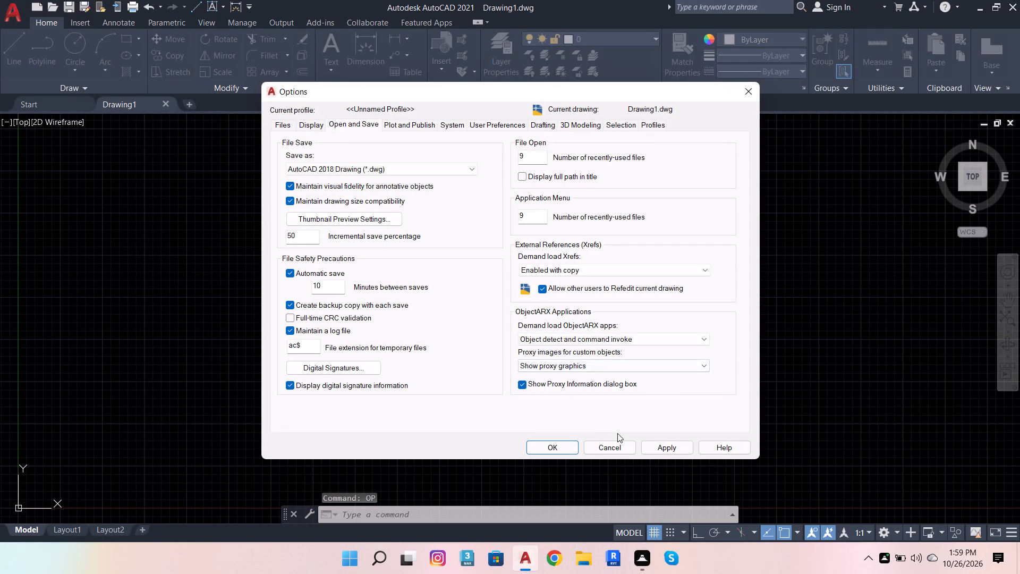
click(683, 441)
click(574, 446)
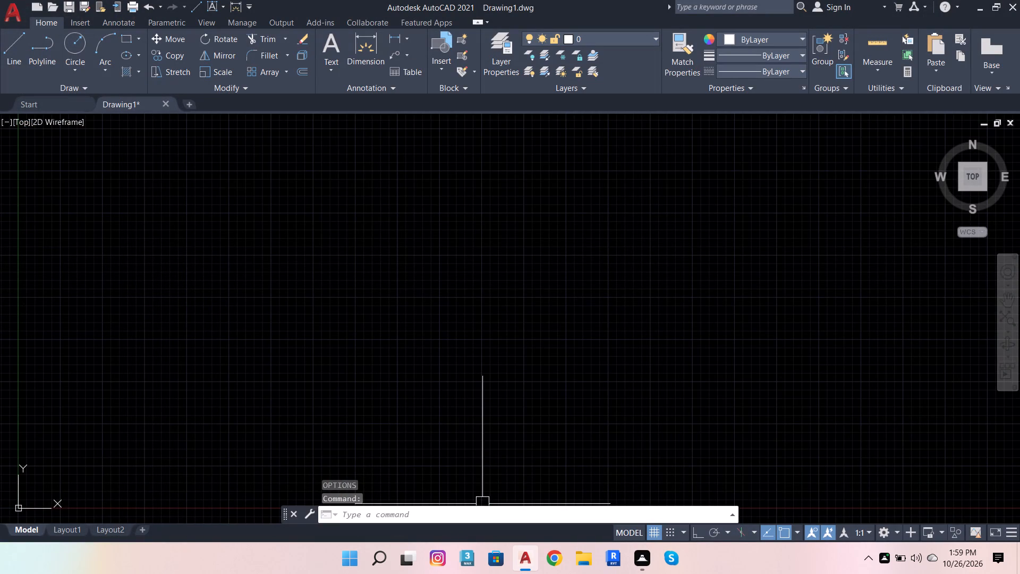
Set the drawing units to Architectural length with a precision of 0'-0".
click(426, 512)
key(u)
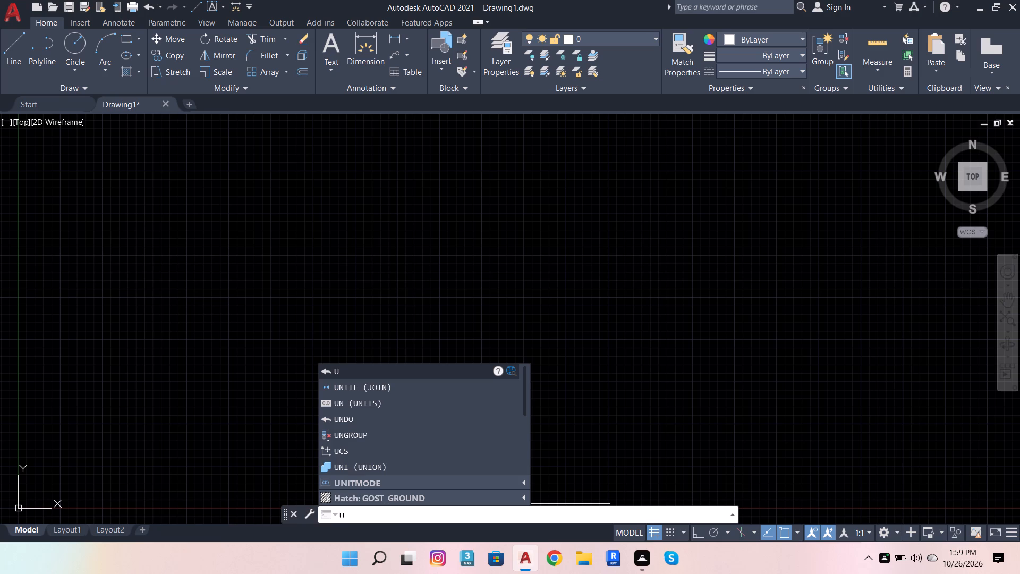
click(371, 398)
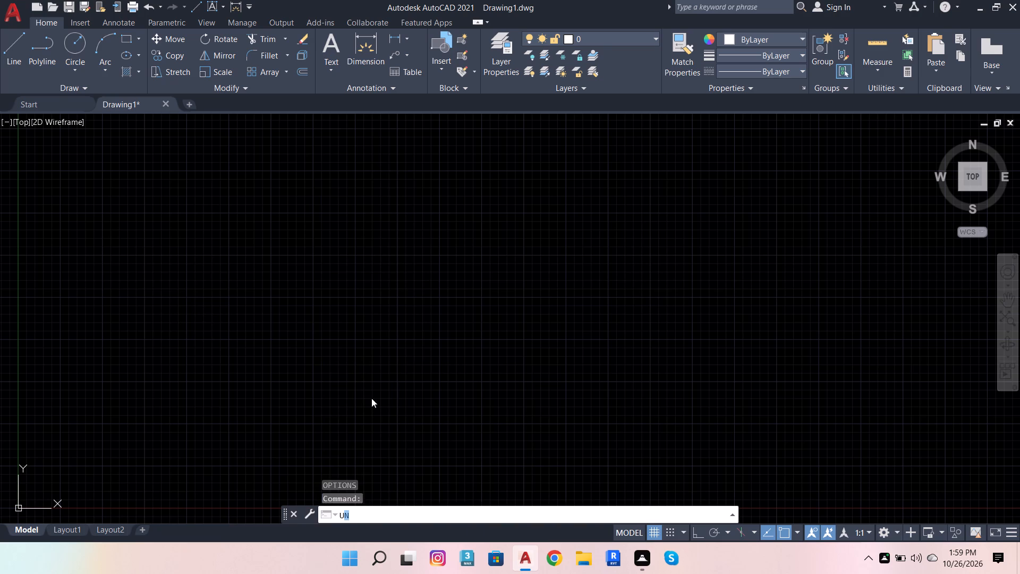
click(432, 185)
click(435, 196)
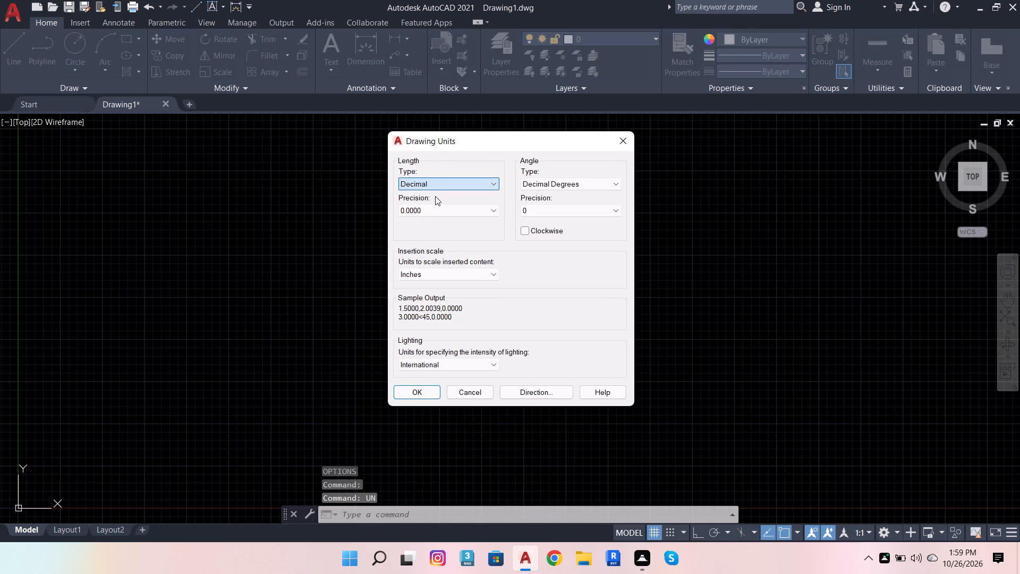
click(438, 204)
click(437, 214)
click(433, 218)
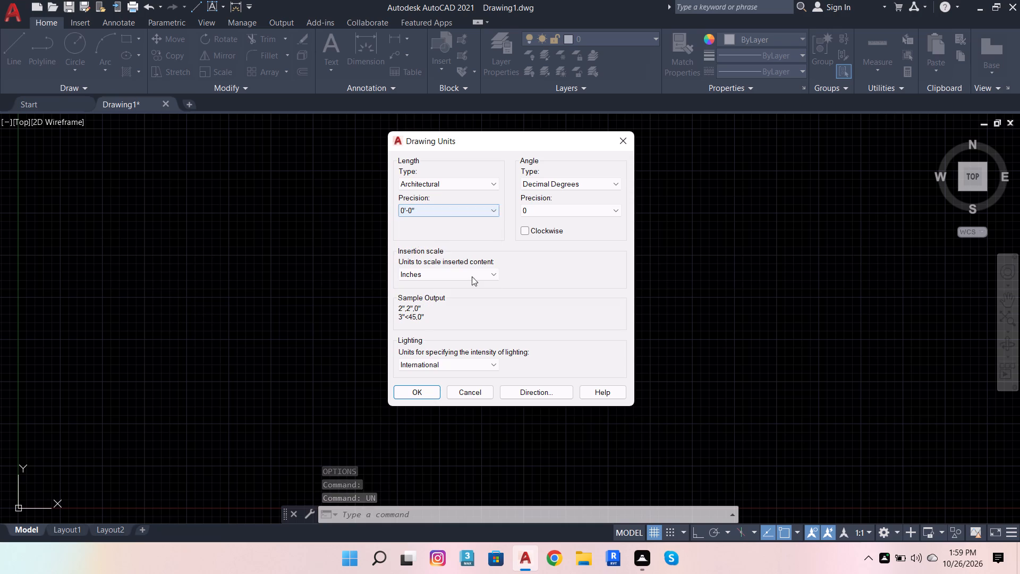
click(428, 390)
Set the model space limits with the default lower left corner and the upper right corner at 40',80'.
click(395, 520)
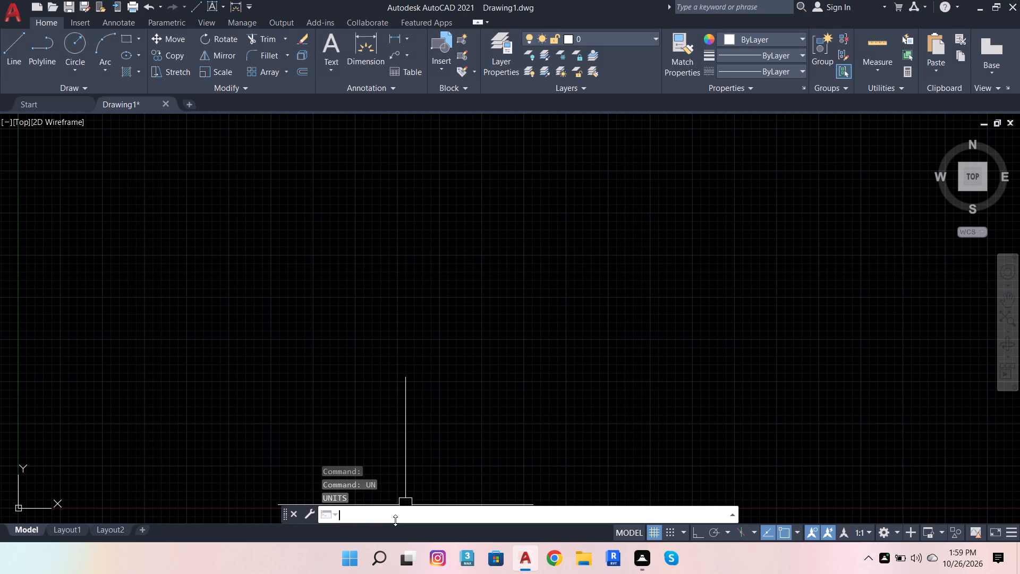
text(LIMI)
text(TS)
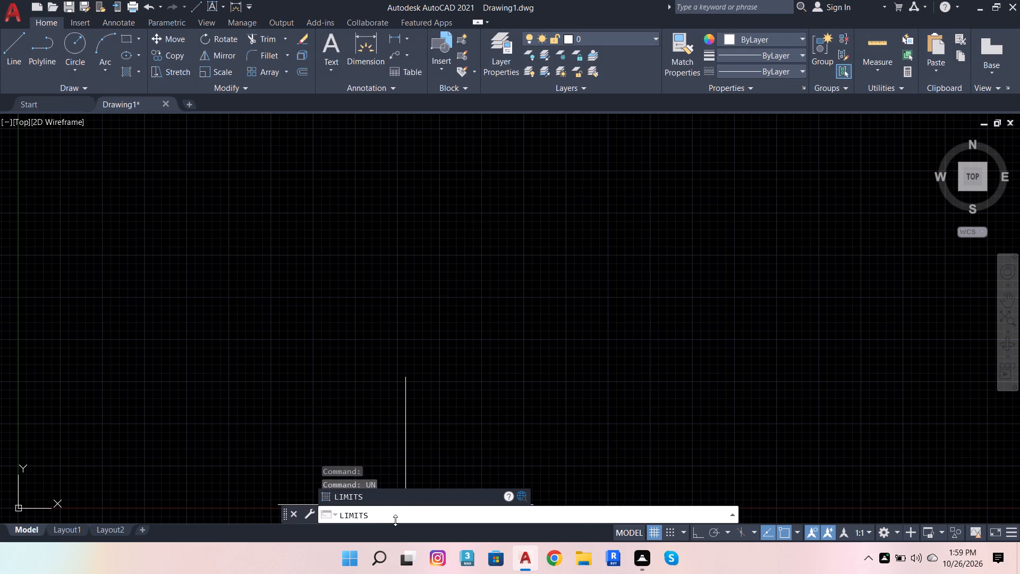
key(Return)
key(Return)
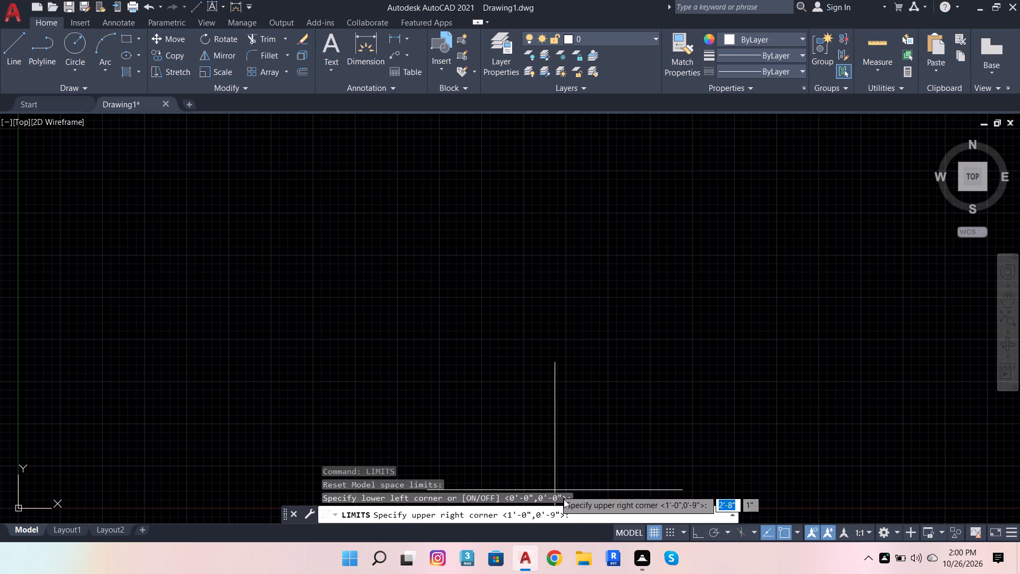
click(586, 514)
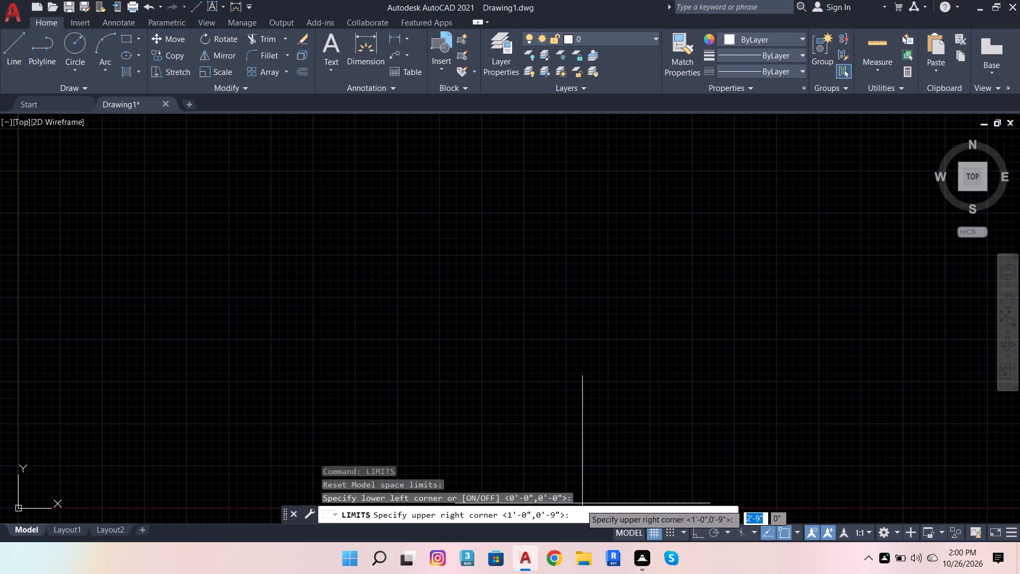
click(583, 515)
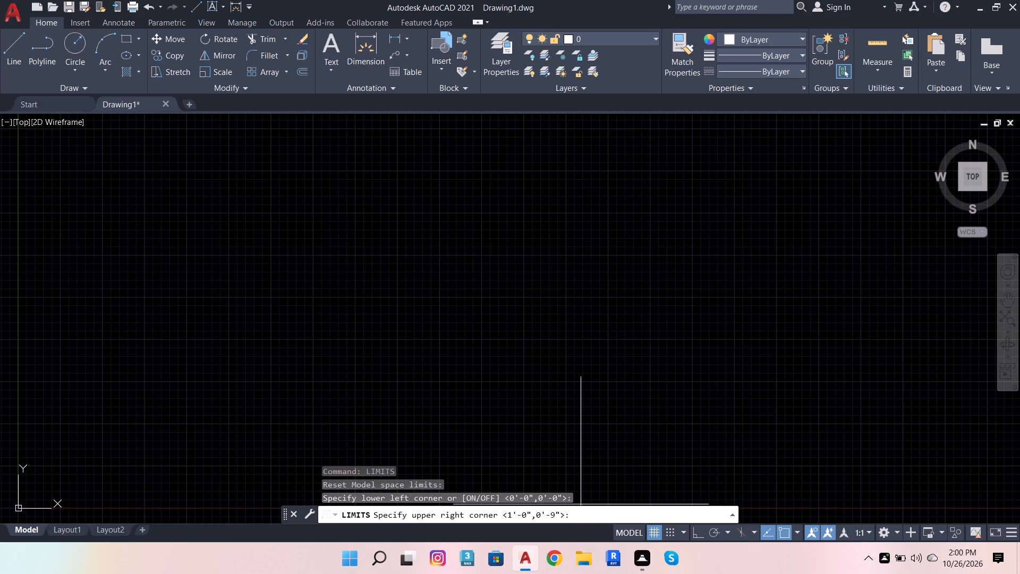
text(40',)
text(80')
key(Return)
key(z)
key(Return)
key(a)
key(Return)
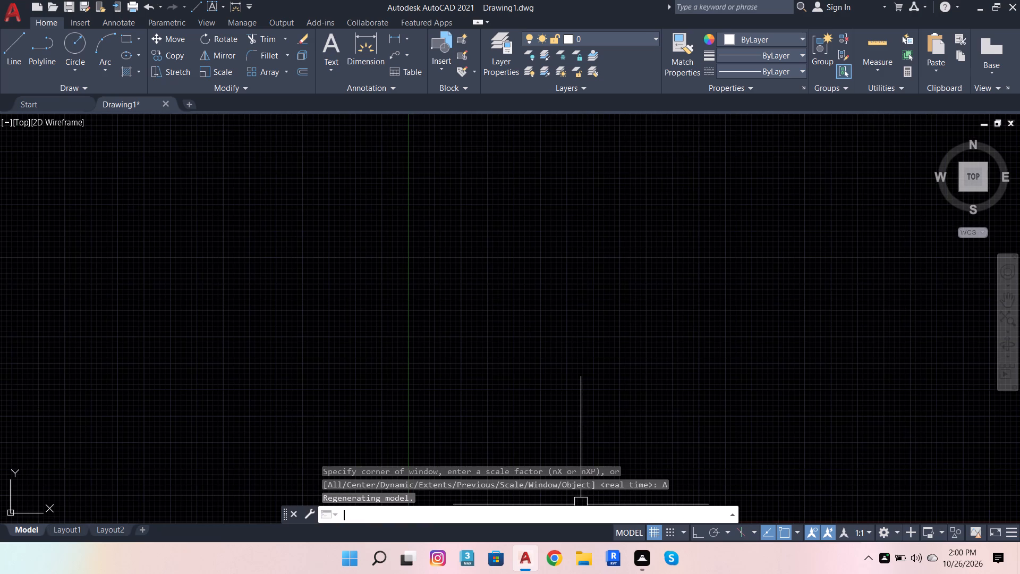
scroll(359, 394, down, 3)
scroll(656, 384, up, 2)
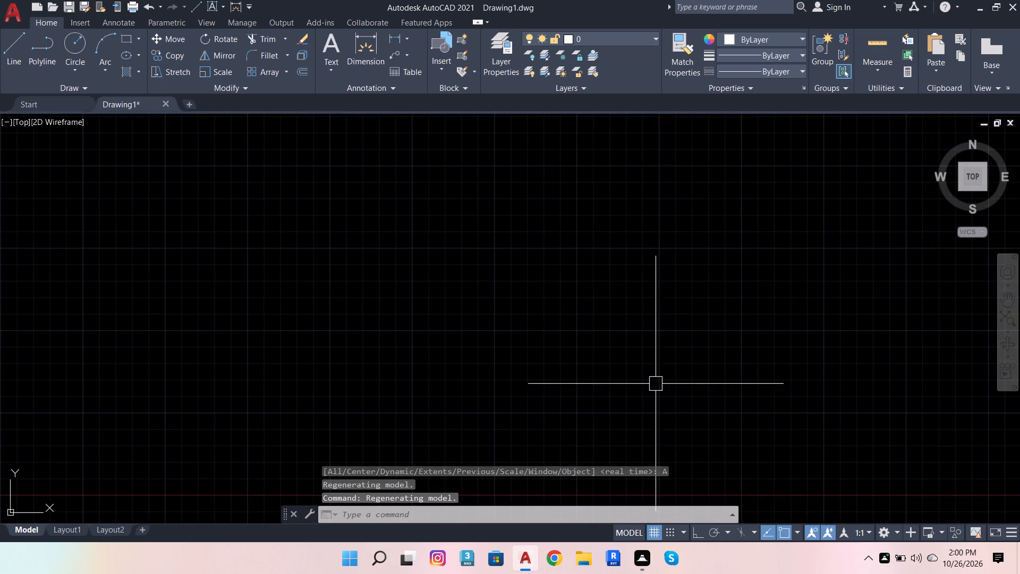
With ortho mode turned on, draw a closed rectangle of lines 12'3" wide and 2' high.
click(702, 531)
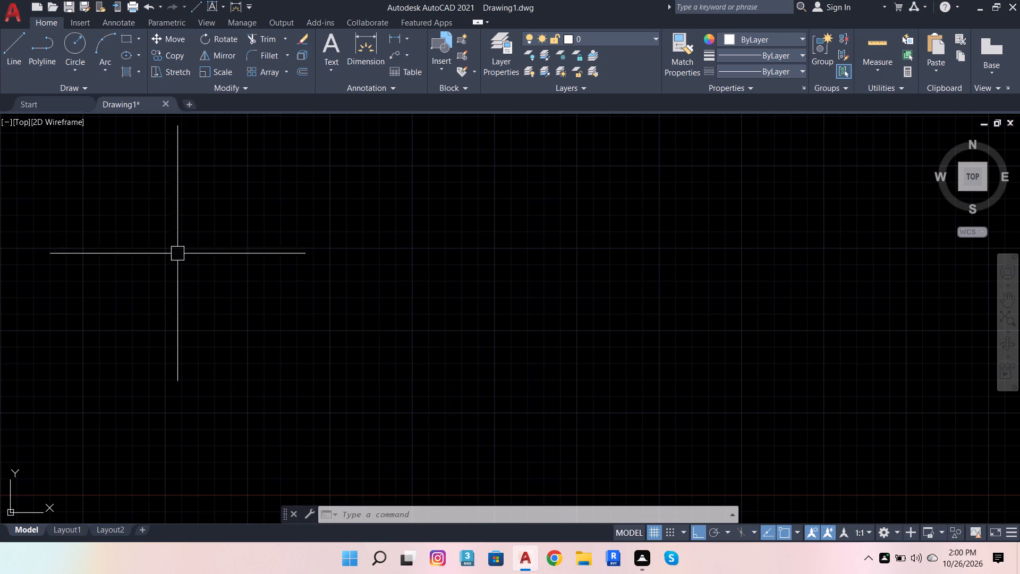
click(11, 40)
click(304, 259)
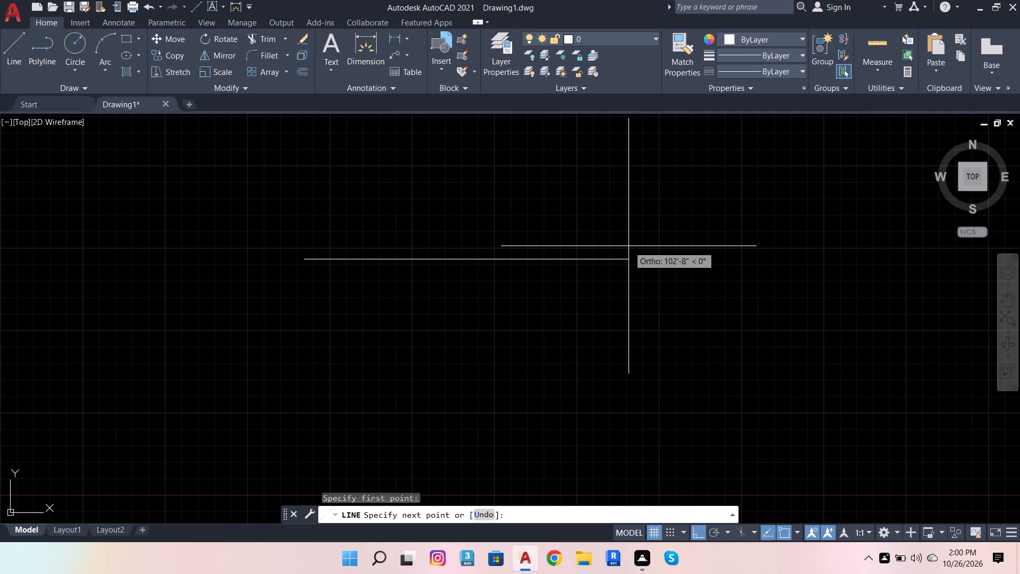
text(12'3)
key(Return)
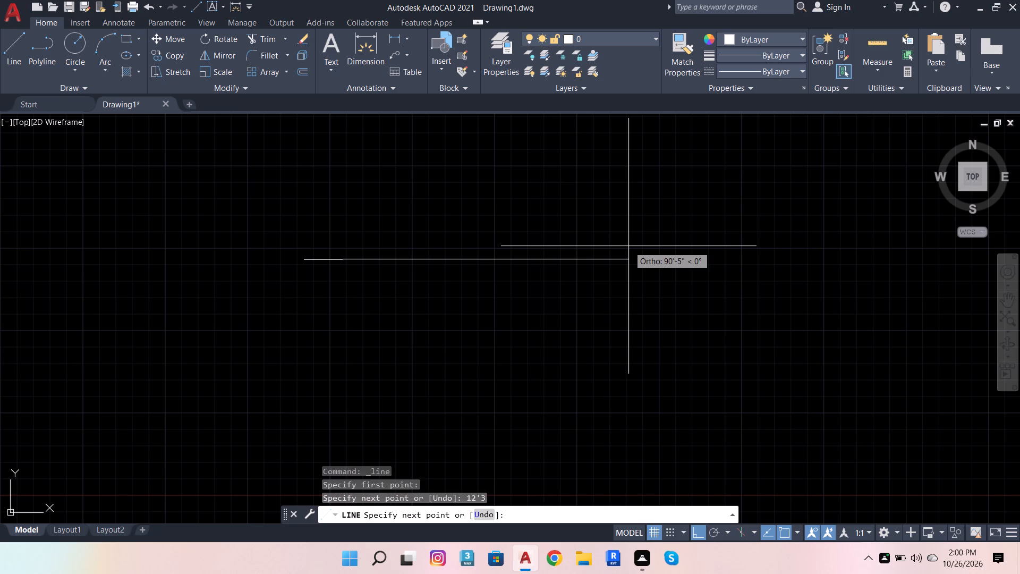
scroll(358, 266, up, 2)
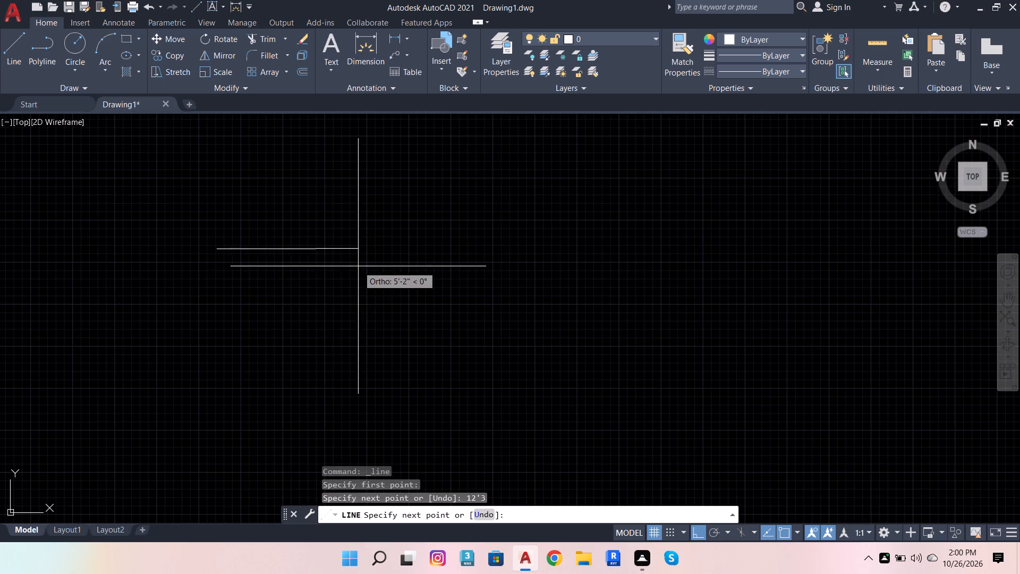
scroll(77, 273, up, 3)
scroll(91, 289, down, 2)
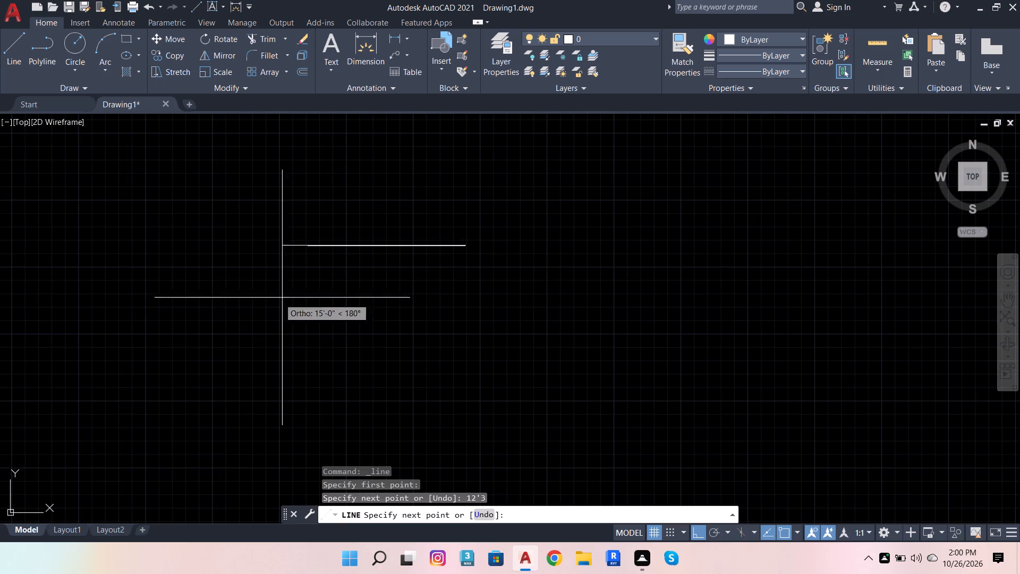
scroll(430, 245, up, 2)
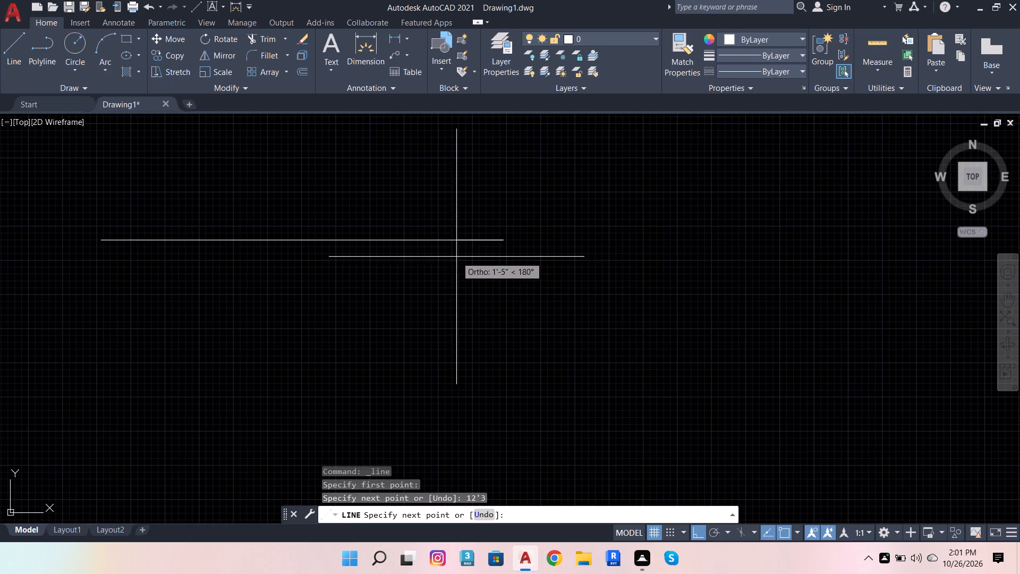
scroll(747, 265, down, 2)
scroll(637, 269, up, 2)
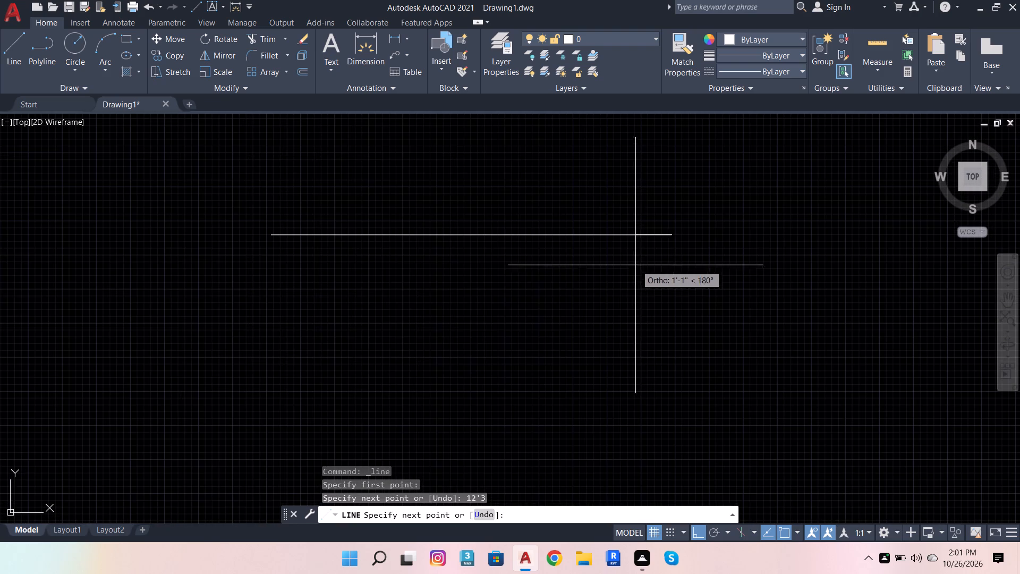
scroll(630, 258, up, 1)
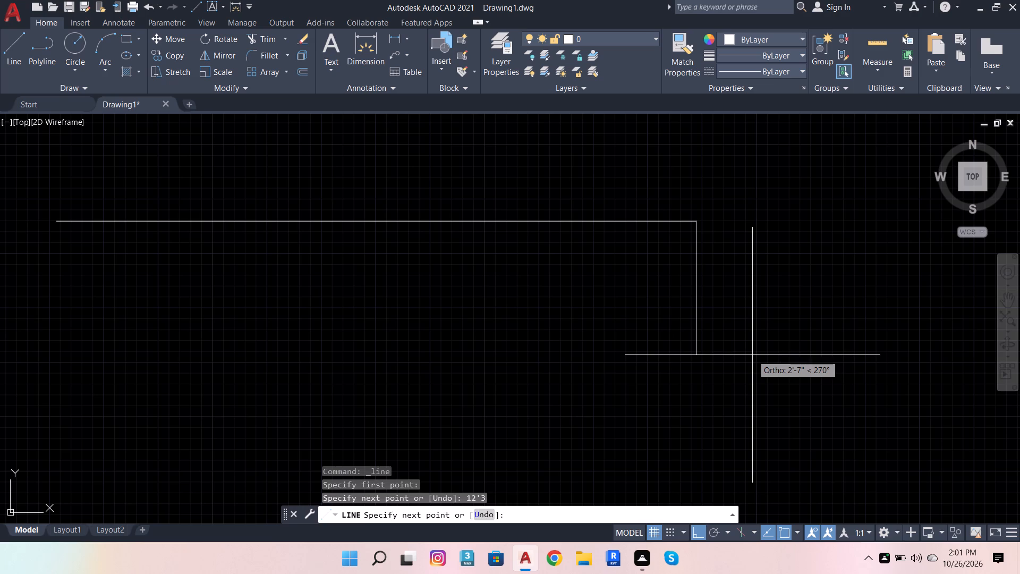
text(2')
key(Return)
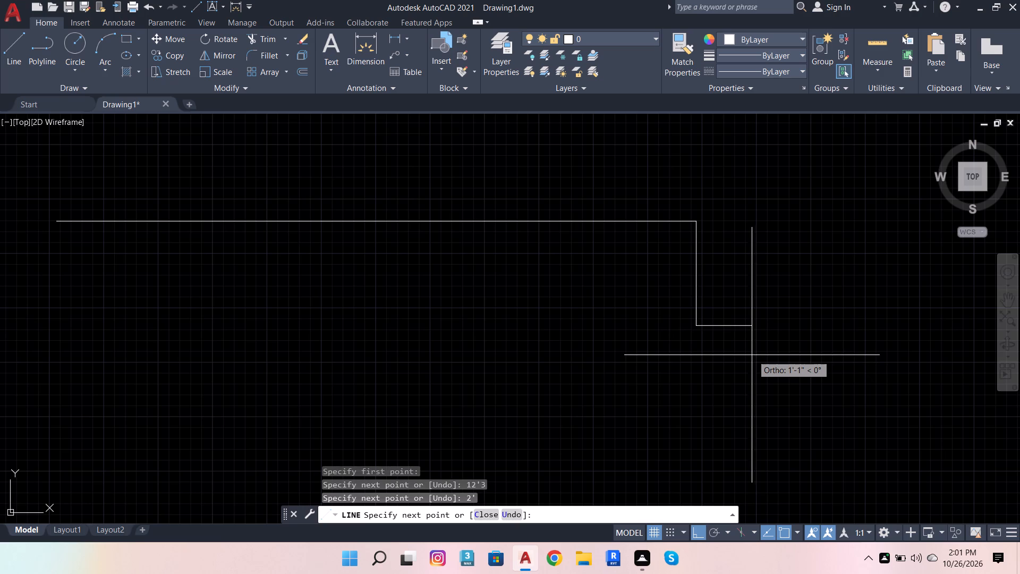
text(12'3)
key(Return)
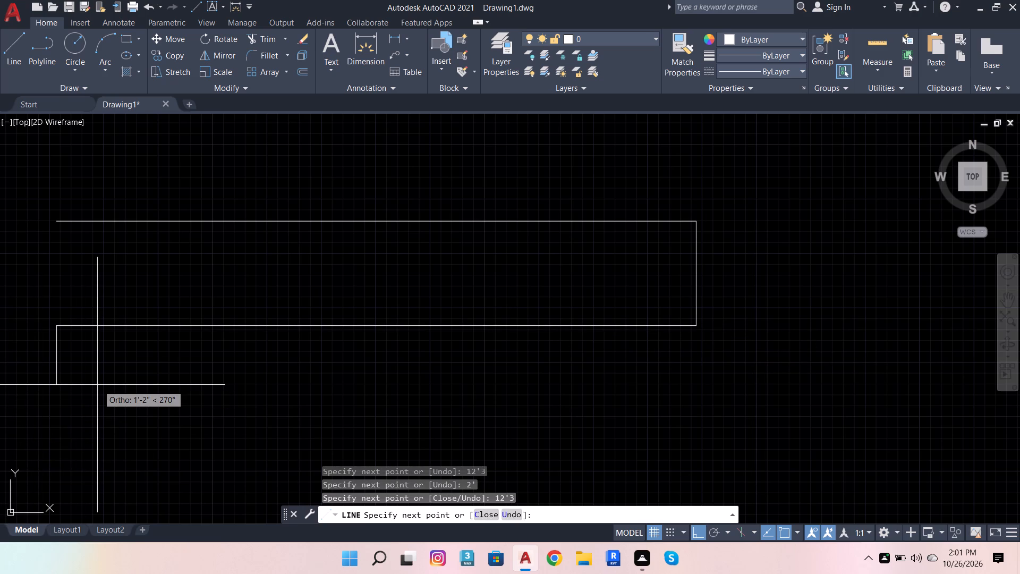
click(56, 221)
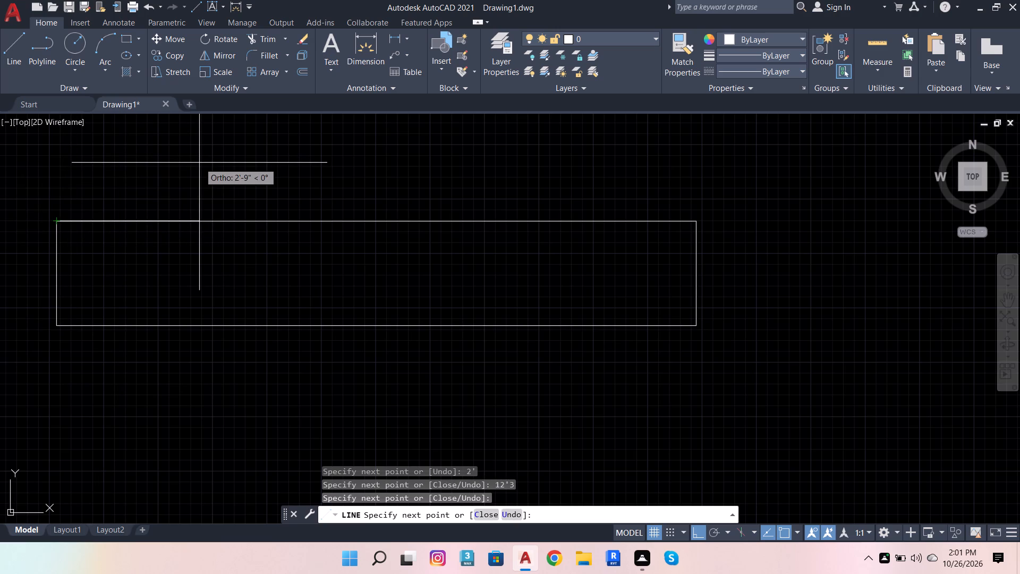
key(space)
Start the wall outline at the rectangle's lower-left corner with lines 1' down, 4.5" left, 3' up and 4.5" up.
key(space)
key(space)
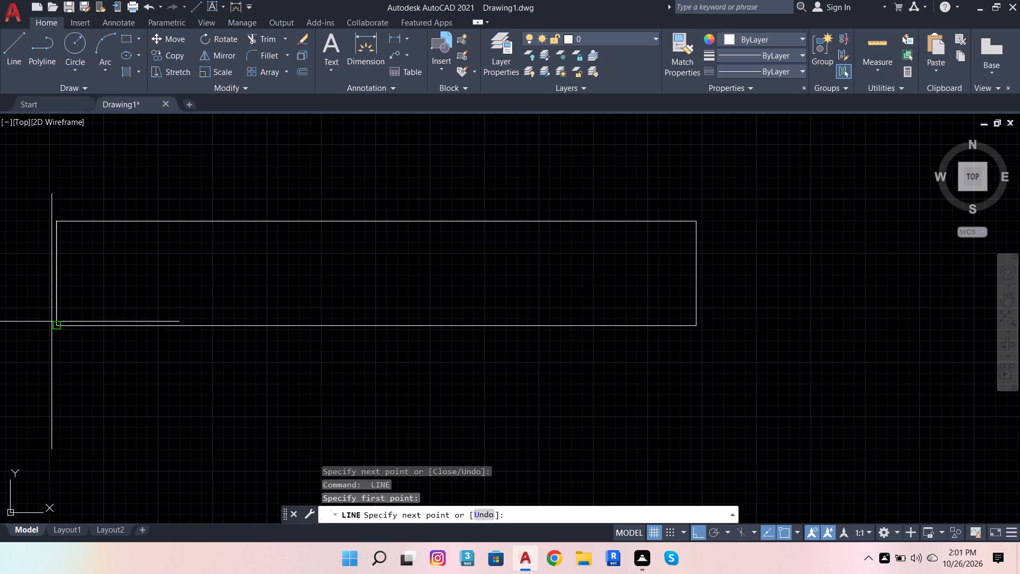
click(62, 324)
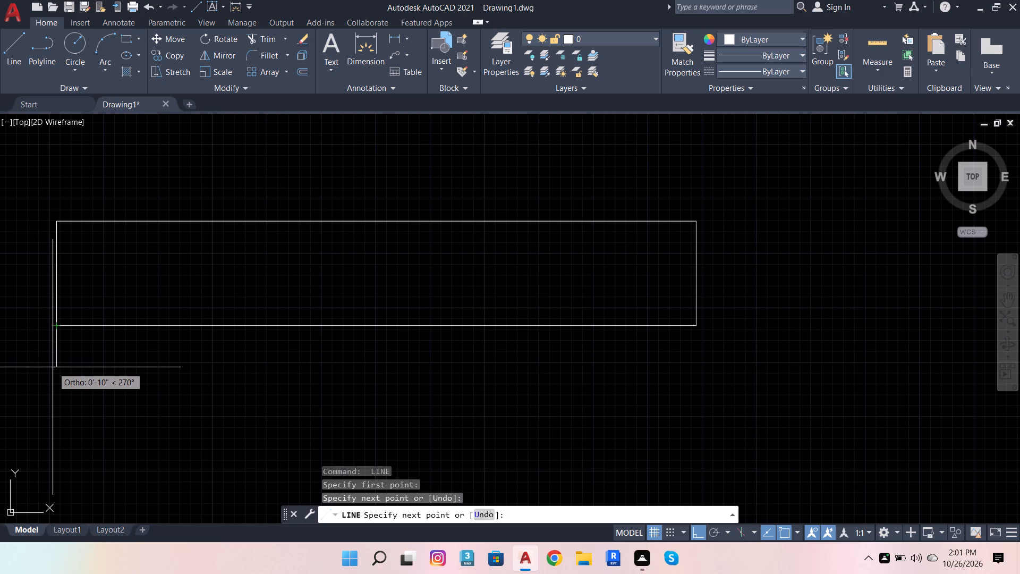
text(1')
key(Return)
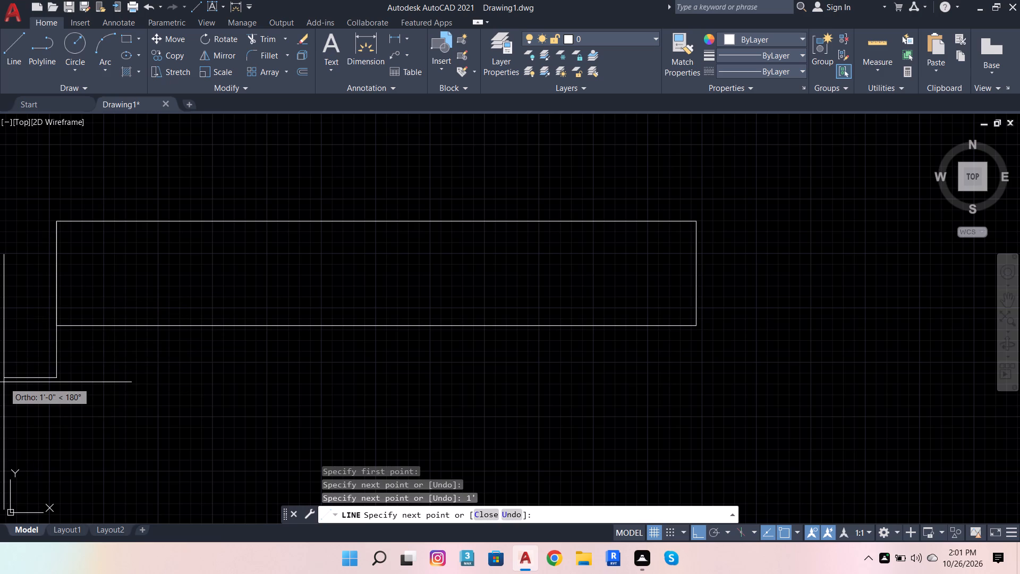
text(4.5)
key(Return)
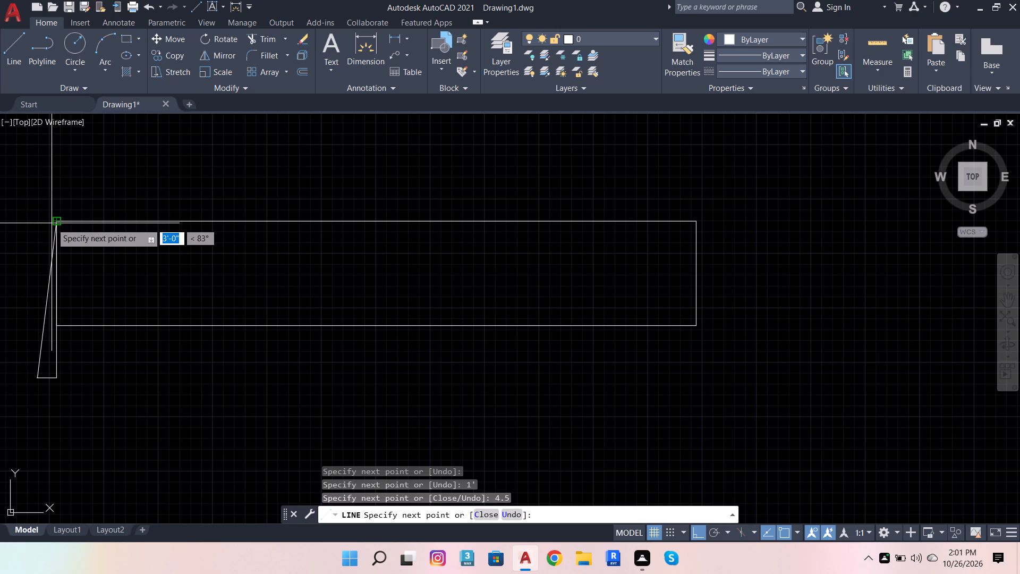
text(3')
key(Return)
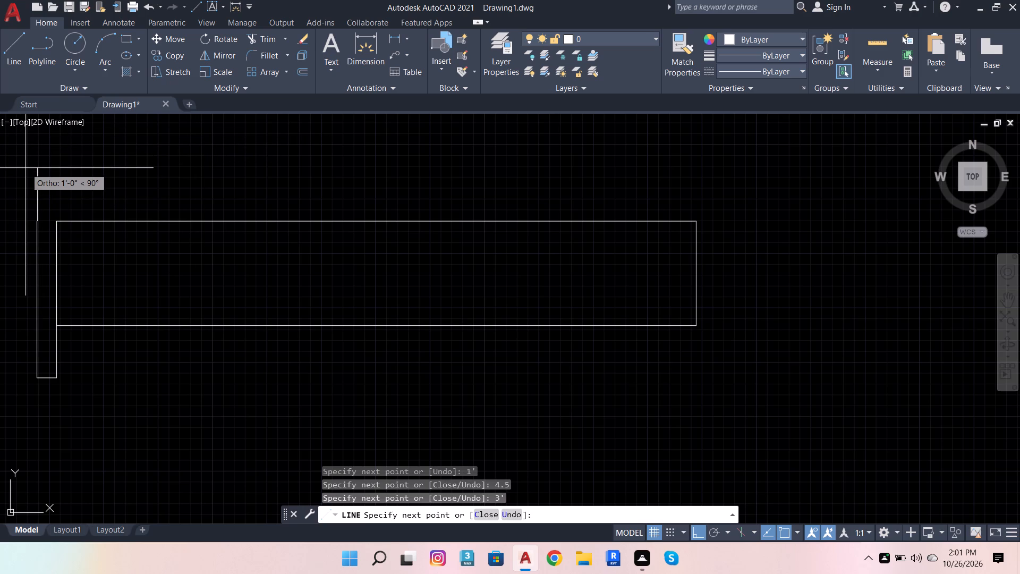
text(4.5)
key(Return)
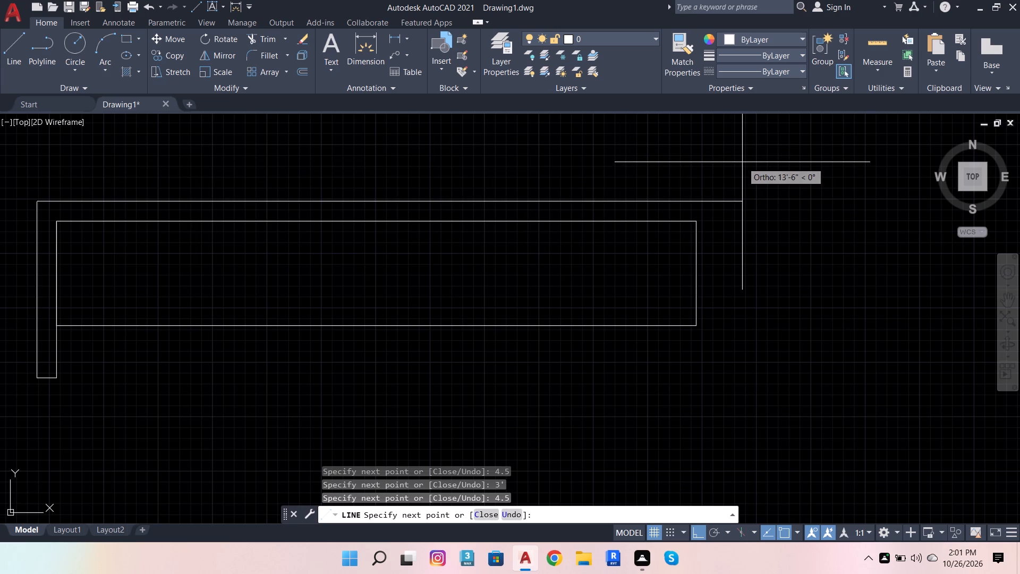
Continue the outline to the right above the rectangle with line segments of 4.5", 12'3" and 4.5".
text(4.5)
key(Return)
text(12'3)
key(Return)
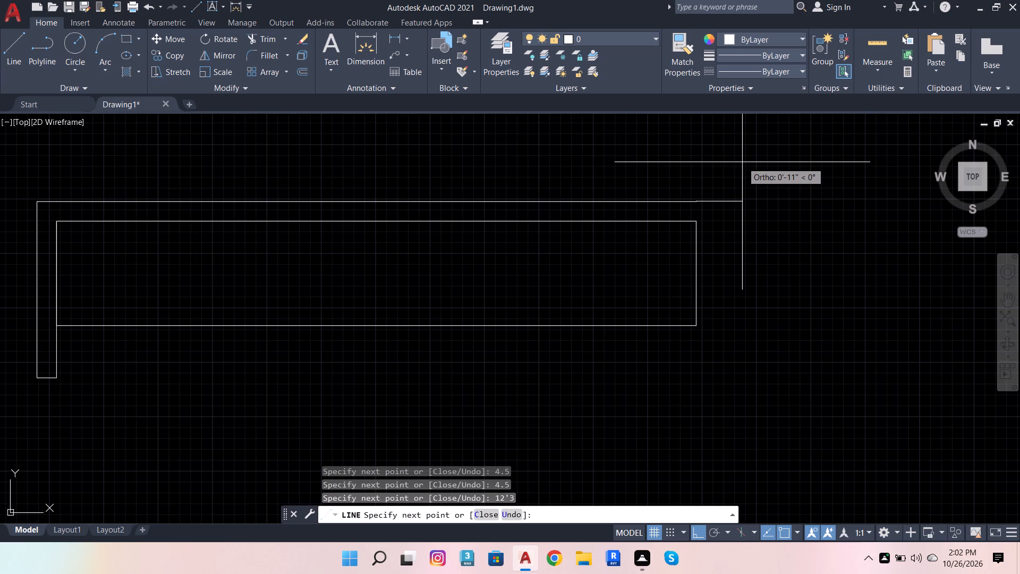
text(4.5)
key(Return)
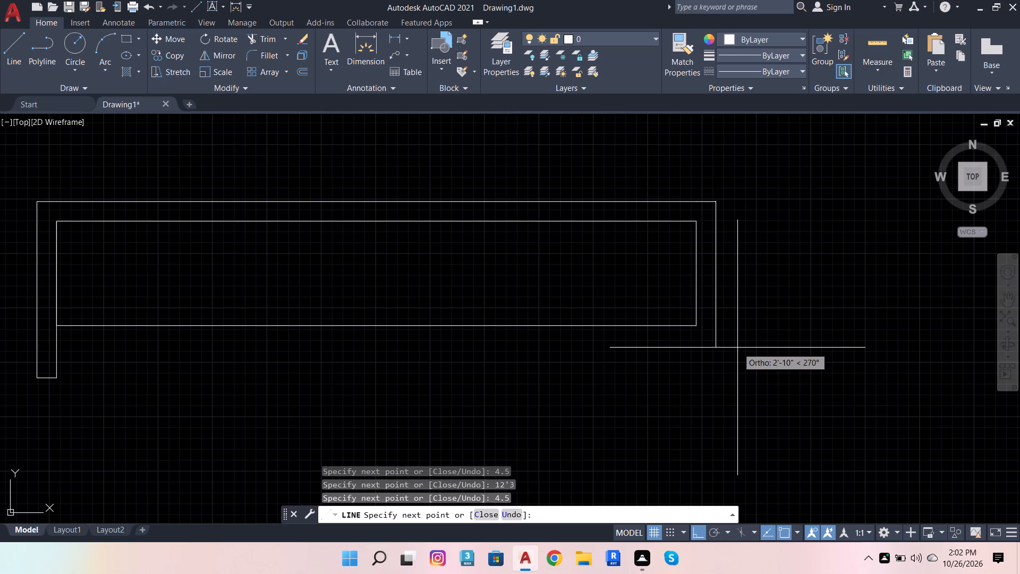
Finish the right wall with lines 3' down and 4.5" left, ending at the rectangle's lower-right corner.
key(3)
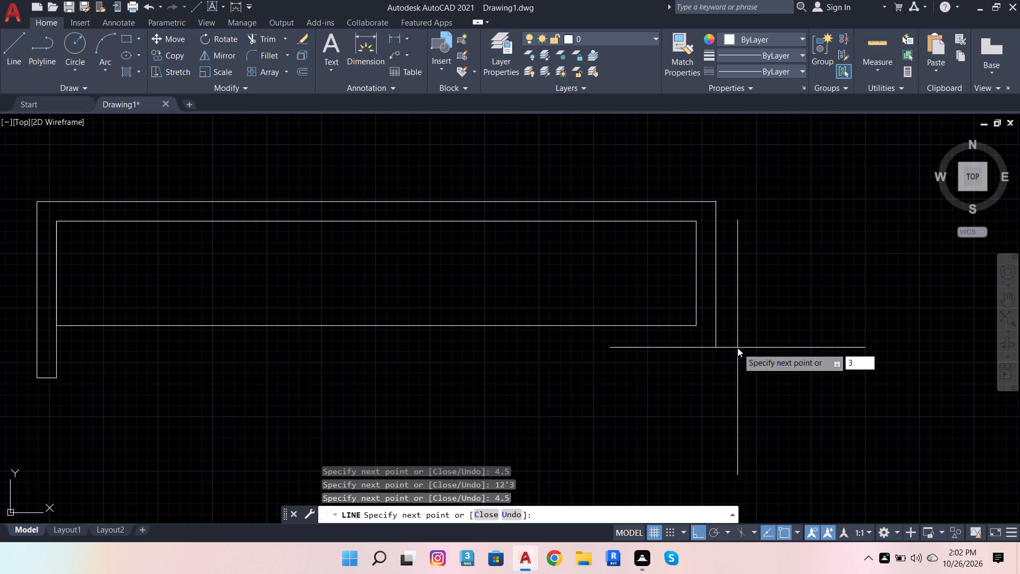
key(apostrophe)
key(Return)
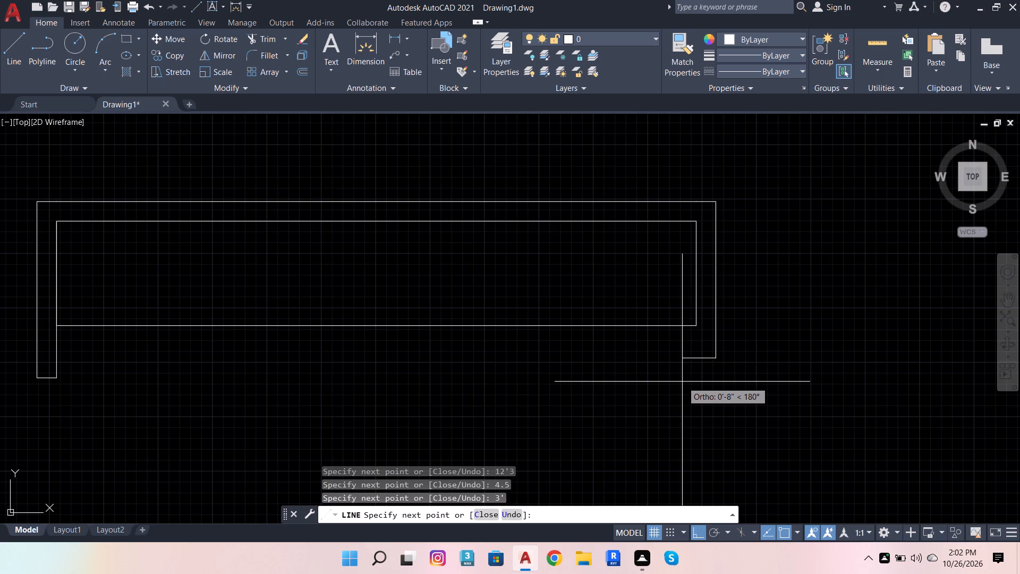
text(4.5)
key(Return)
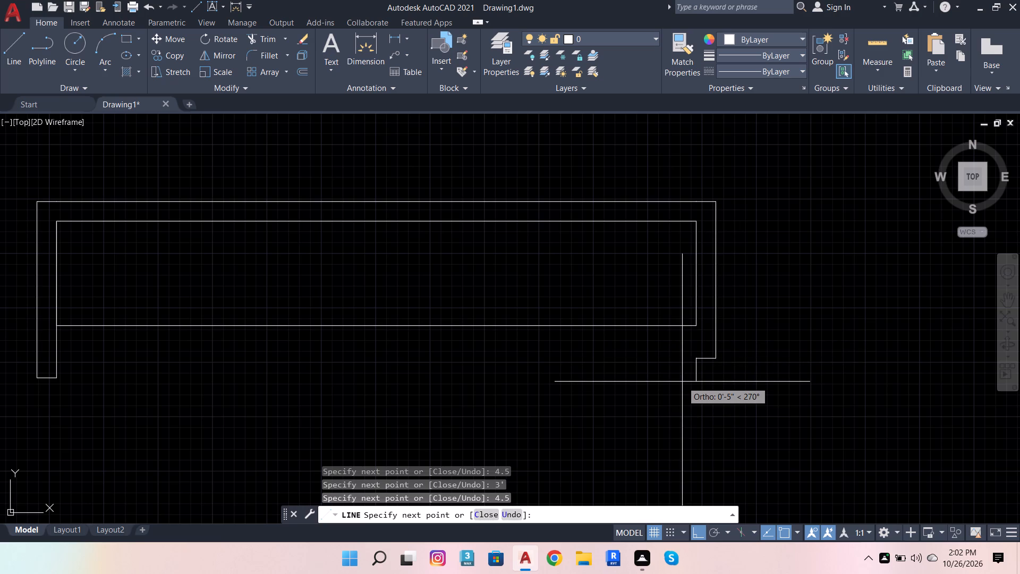
click(699, 323)
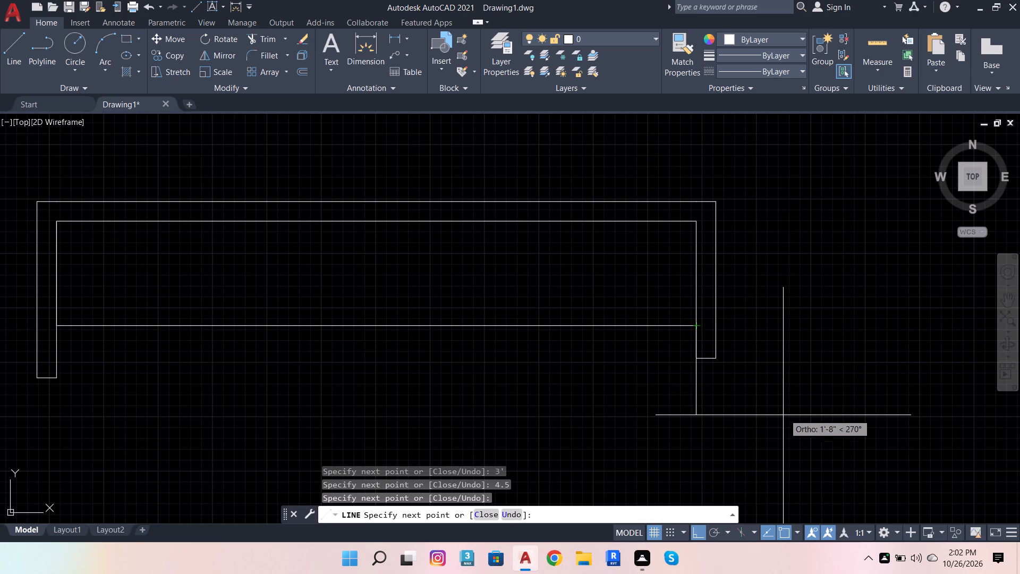
key(space)
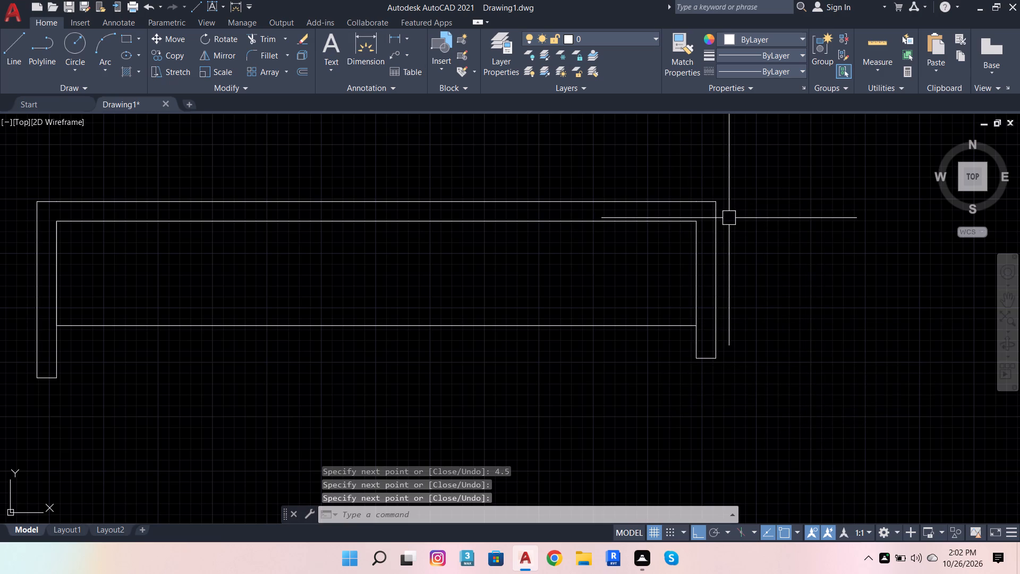
Modify the Standard dimension style's primary units to Architectural format with a precision of 0'-0".
key(d)
key(i)
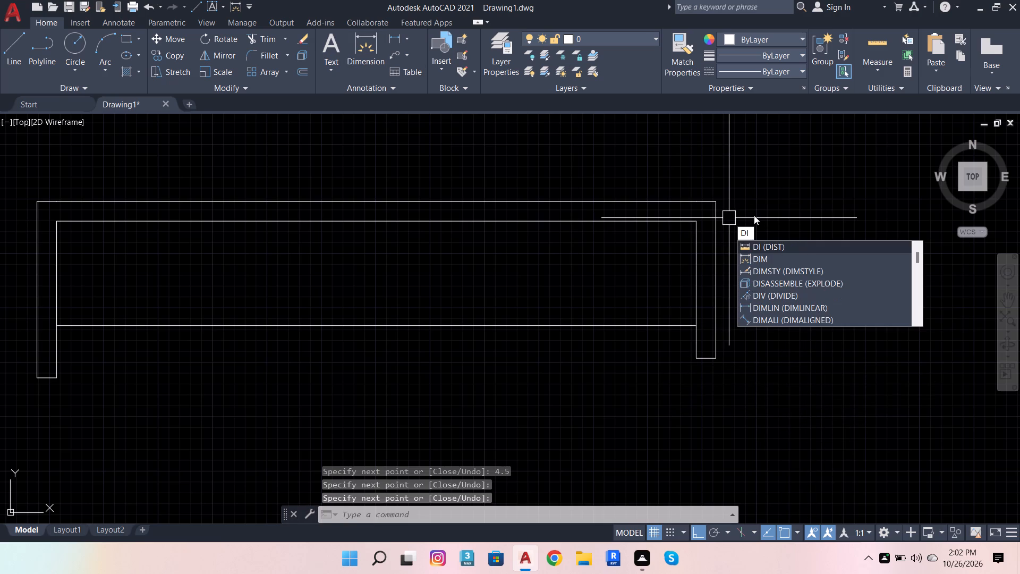
key(m)
click(794, 255)
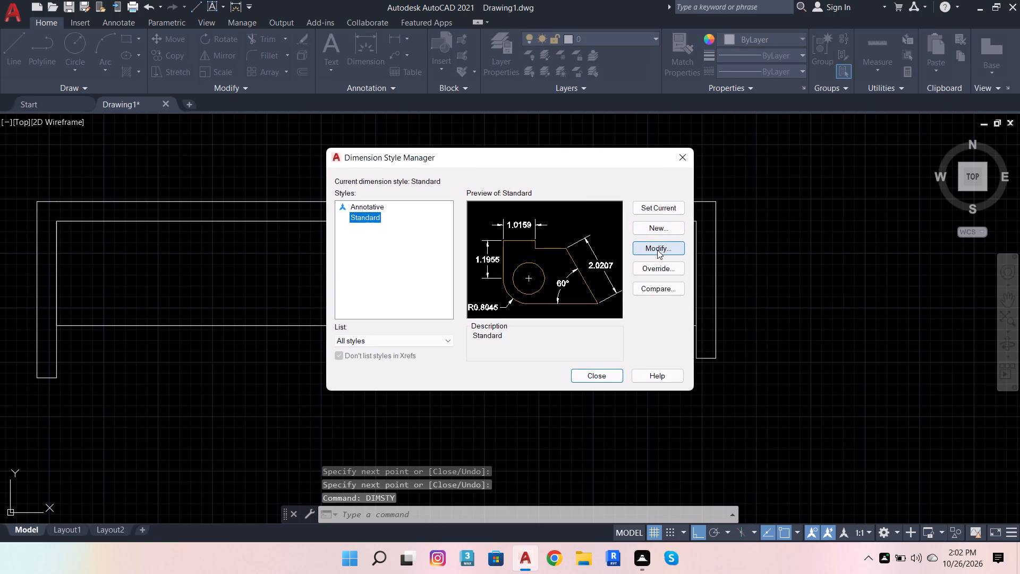
click(657, 250)
click(489, 131)
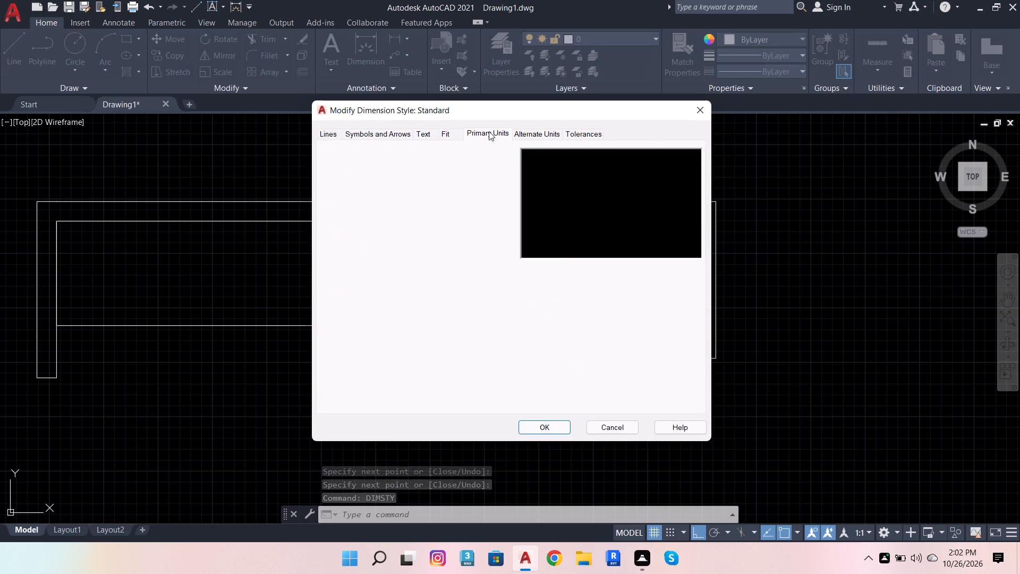
click(480, 161)
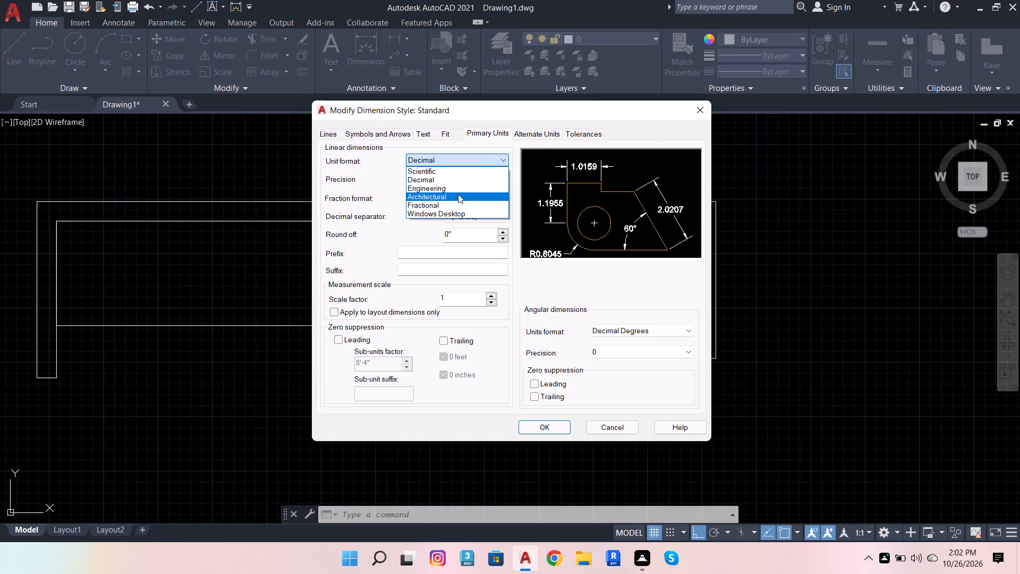
click(458, 194)
click(447, 179)
click(443, 188)
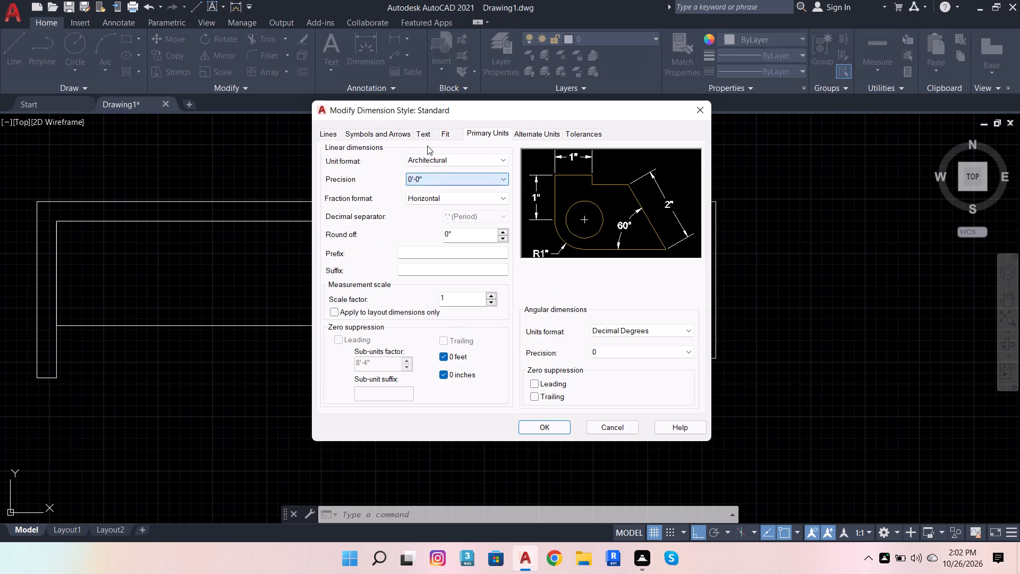
Set the dimension style's arrow size to 1".
click(386, 137)
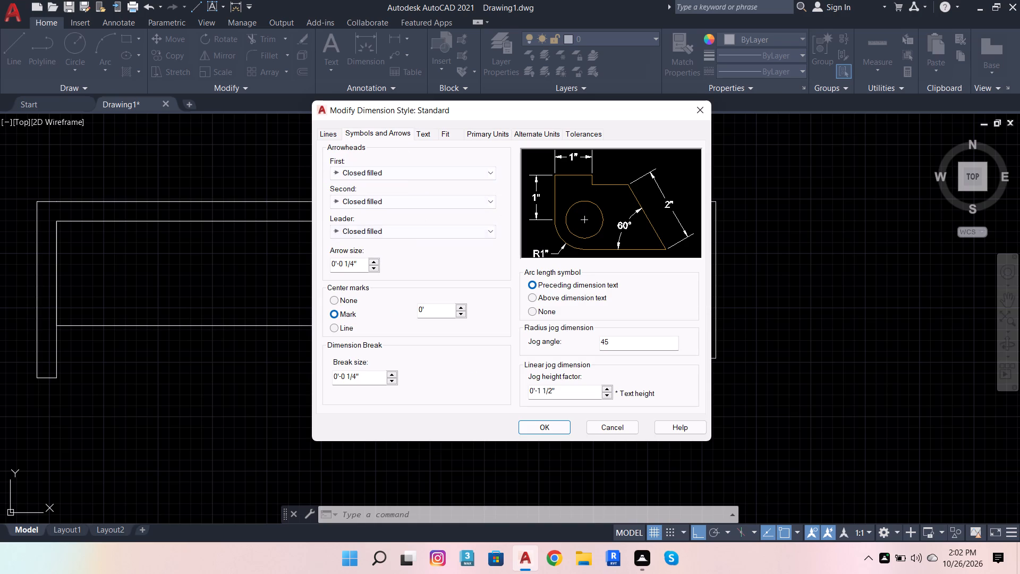
drag(362, 264, 293, 264)
key(1)
key(Return)
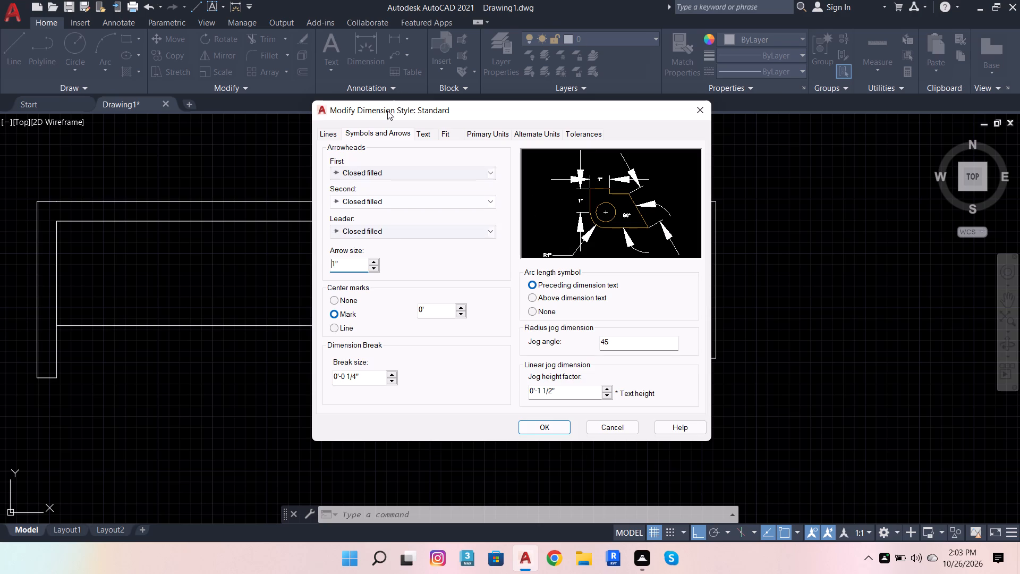
Set the dimension style's text height to 5".
click(423, 133)
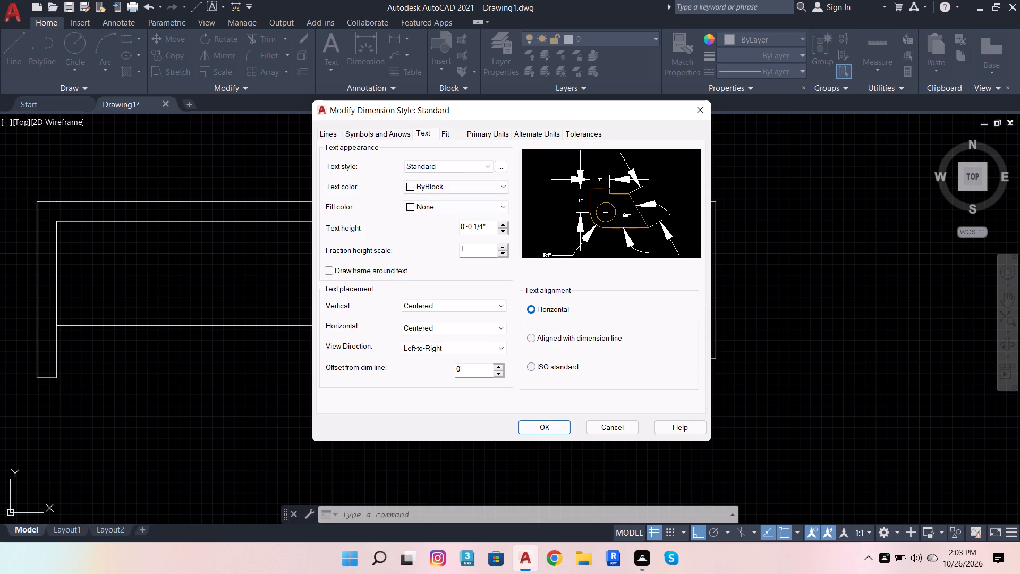
drag(489, 228, 443, 226)
key(4)
key(Return)
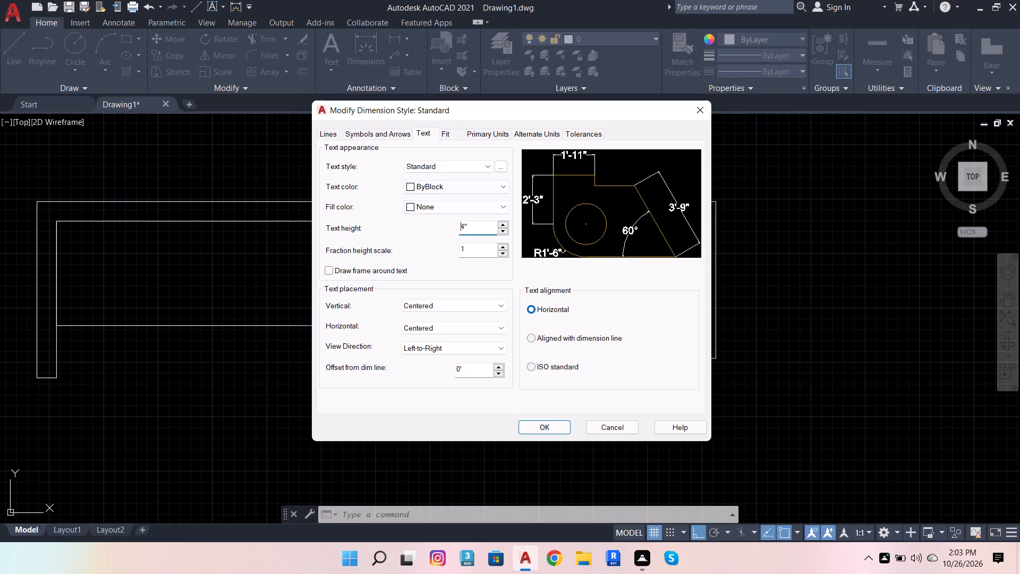
click(503, 226)
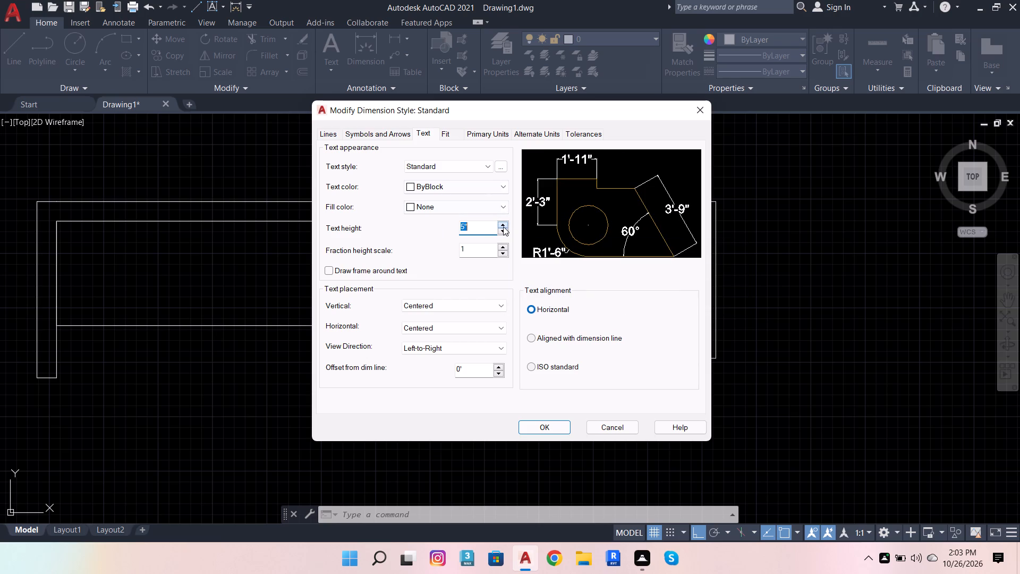
Change the dimension style's first, second and leader arrowheads to Oblique.
click(381, 131)
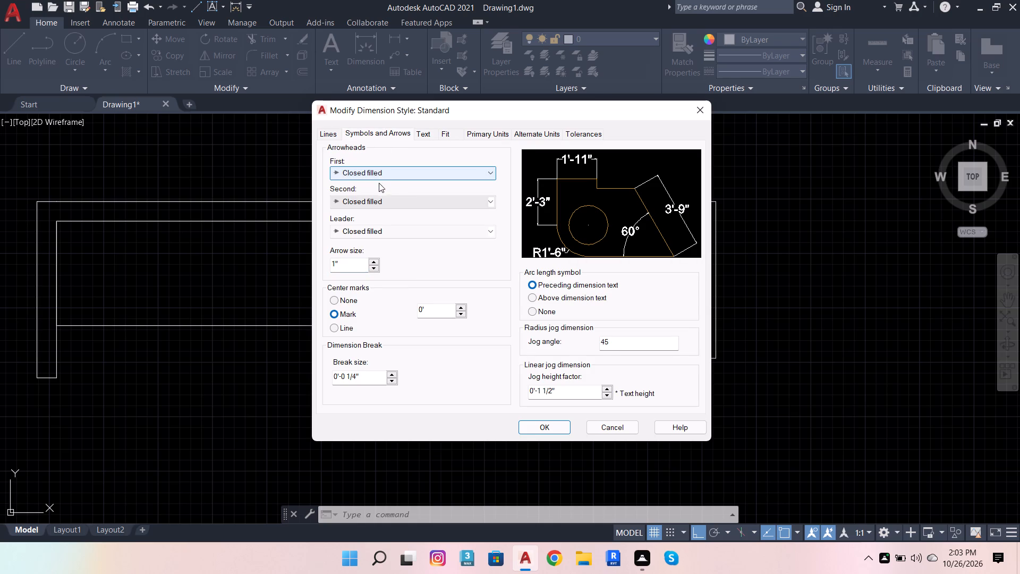
click(423, 173)
click(384, 235)
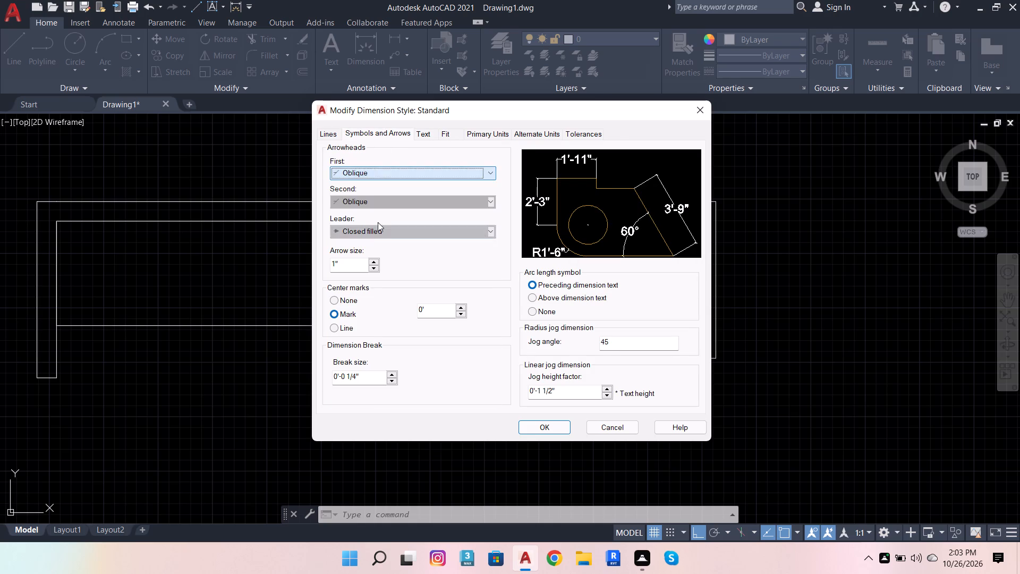
click(372, 230)
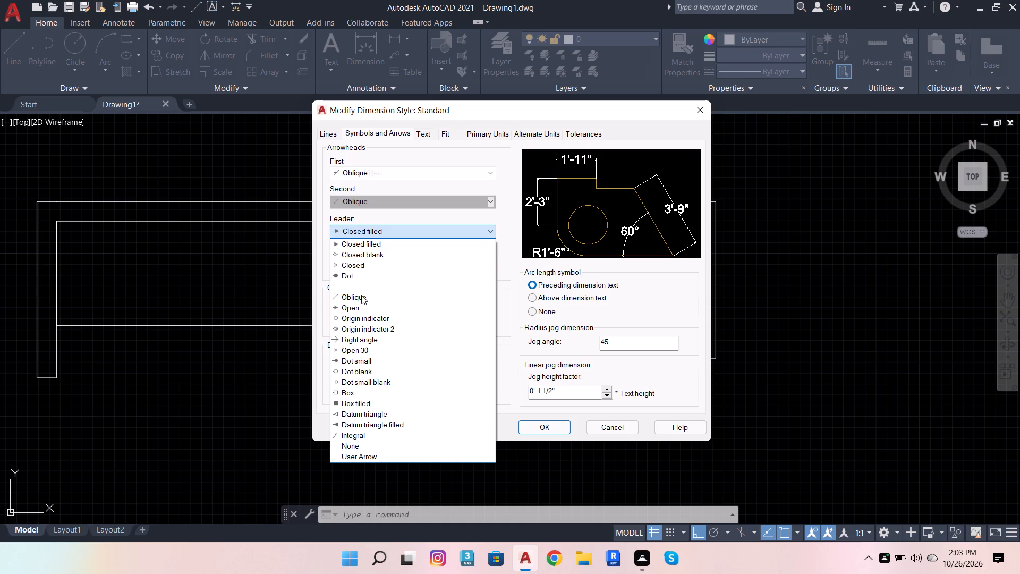
click(361, 295)
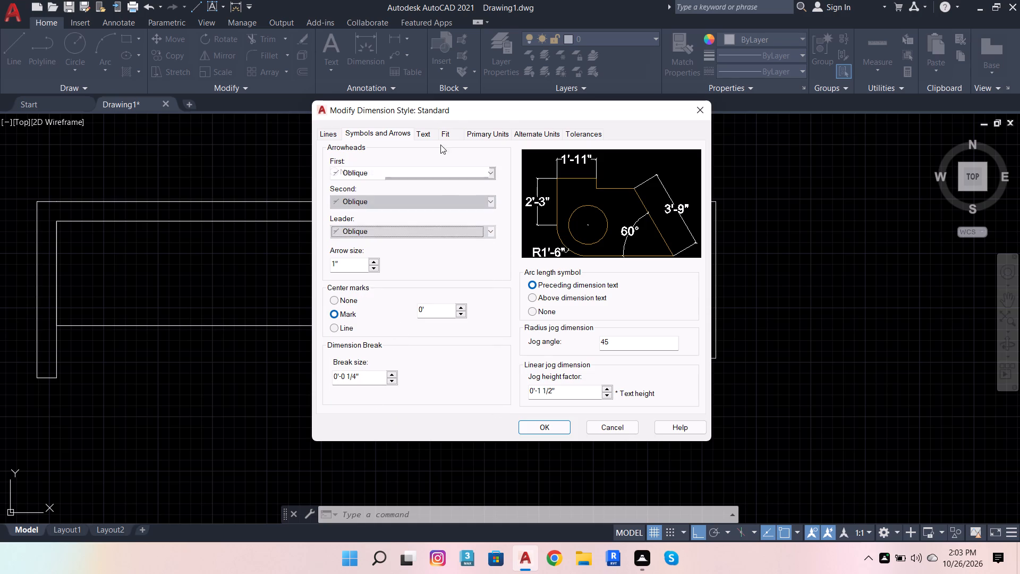
Place the arc length symbol above the dimension text, apply the style changes, and make the Standard style current.
click(527, 297)
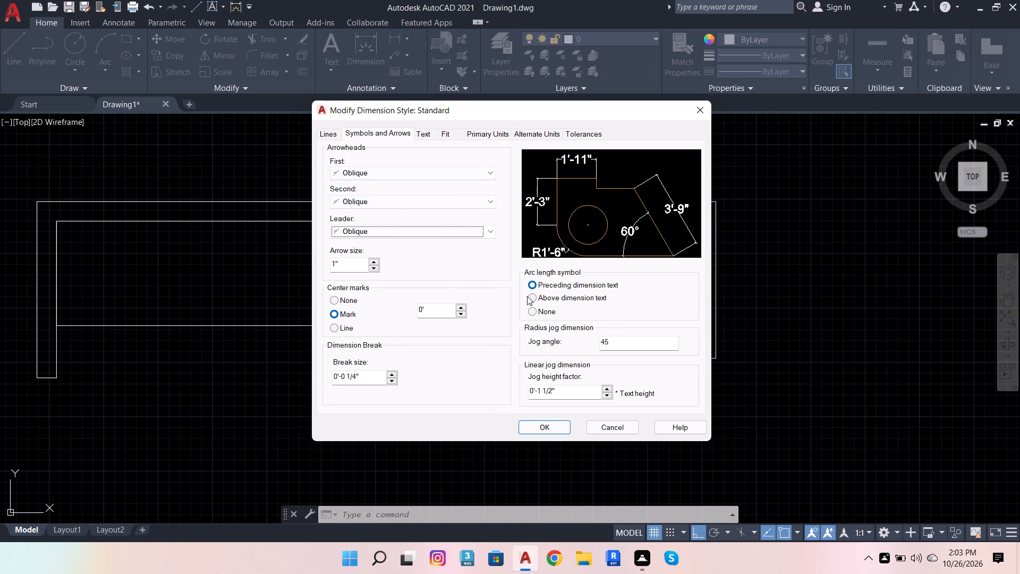
click(532, 299)
click(556, 420)
click(658, 210)
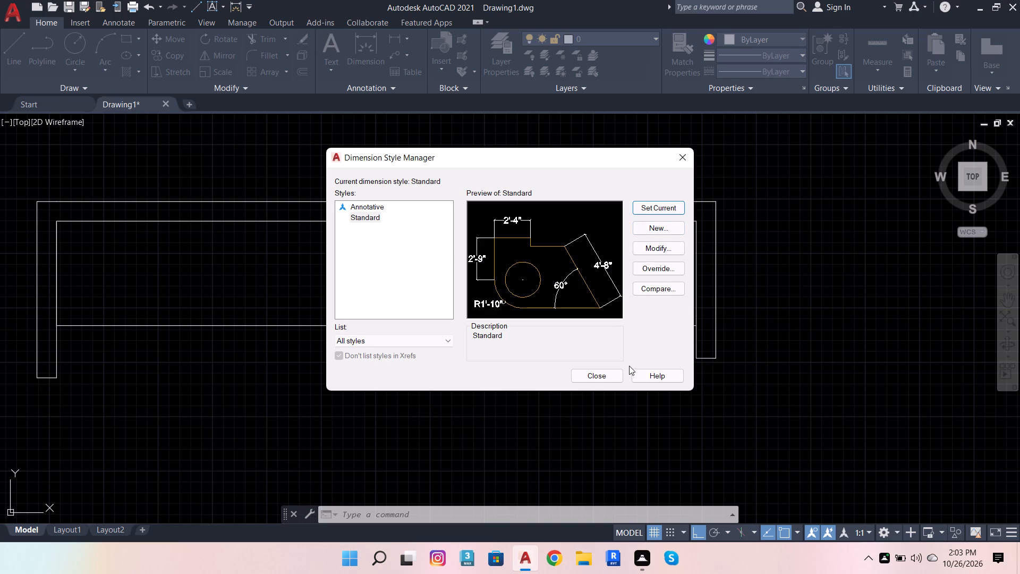
click(598, 375)
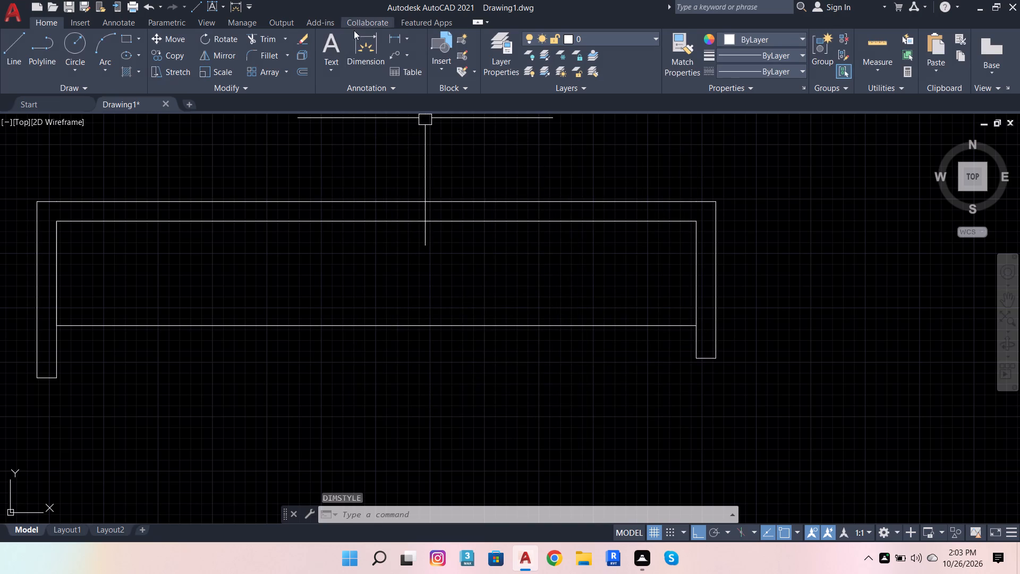
Dimension the length of the rectangle's top edge, placing the dimension line above the outer wall line.
click(356, 43)
click(330, 218)
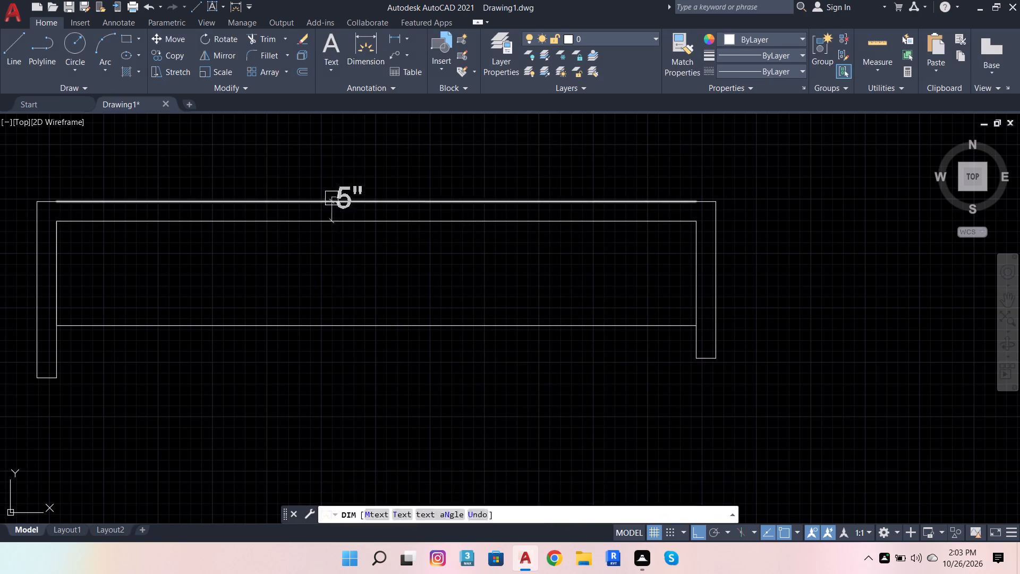
click(339, 149)
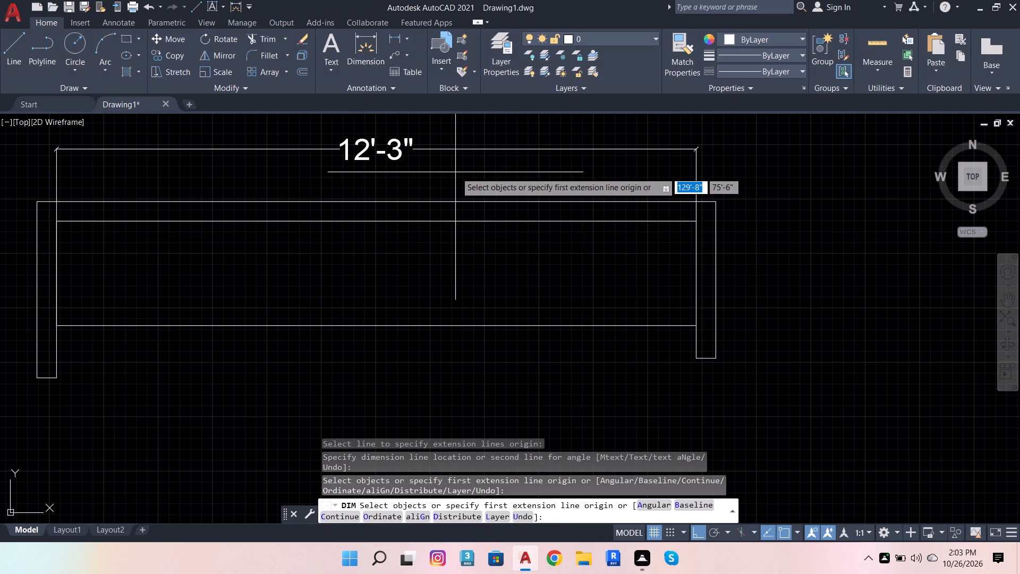
Undo the last dimension and dimension the rectangle's top edge again, placing the dimension line closer to the outer wall line.
key(ctrl+z)
click(413, 202)
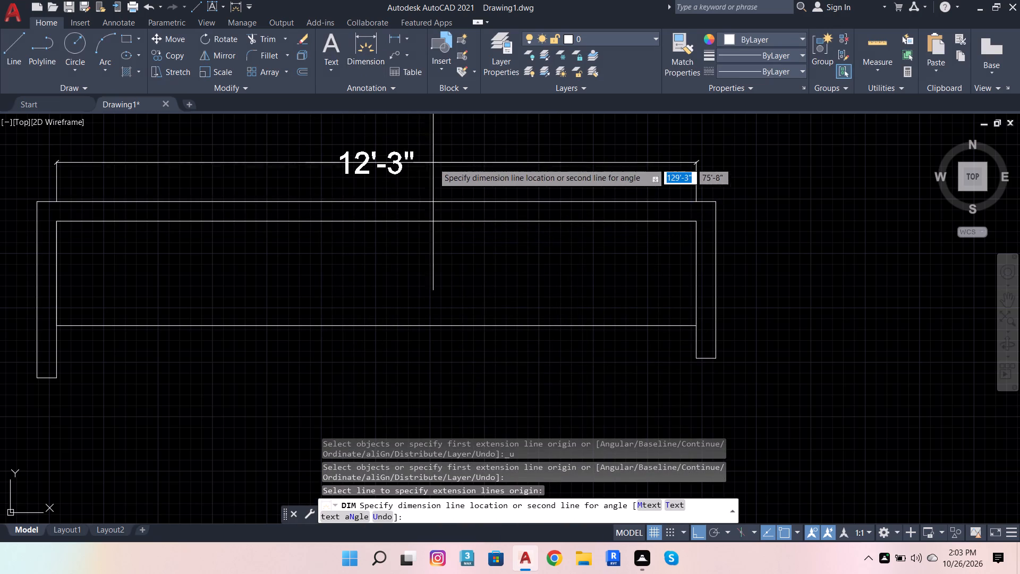
click(94, 175)
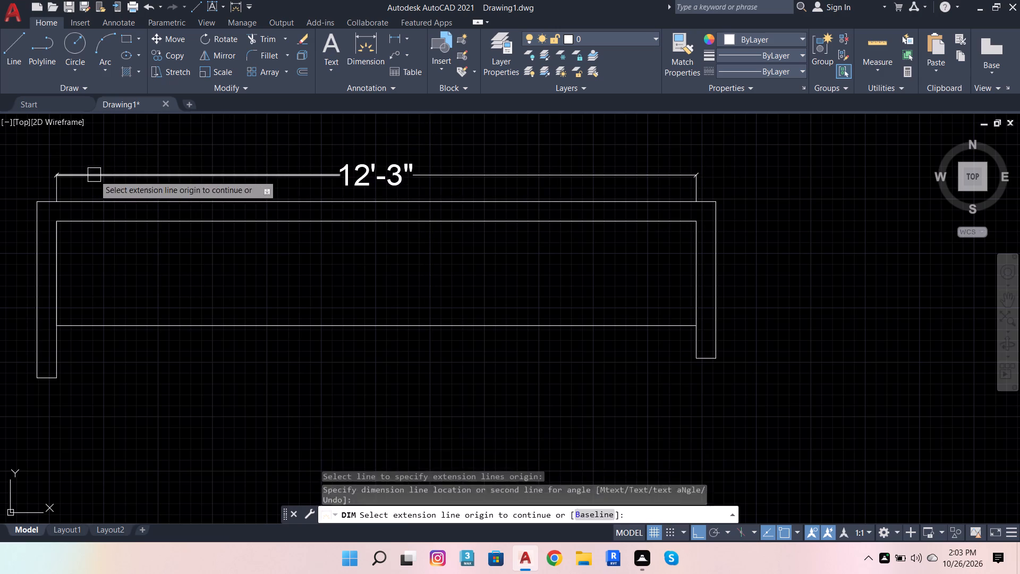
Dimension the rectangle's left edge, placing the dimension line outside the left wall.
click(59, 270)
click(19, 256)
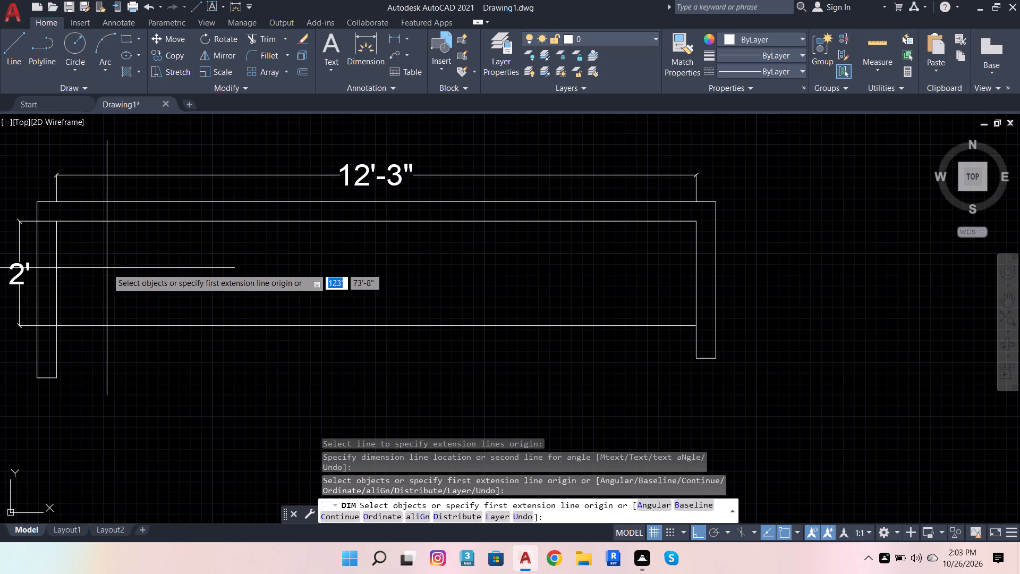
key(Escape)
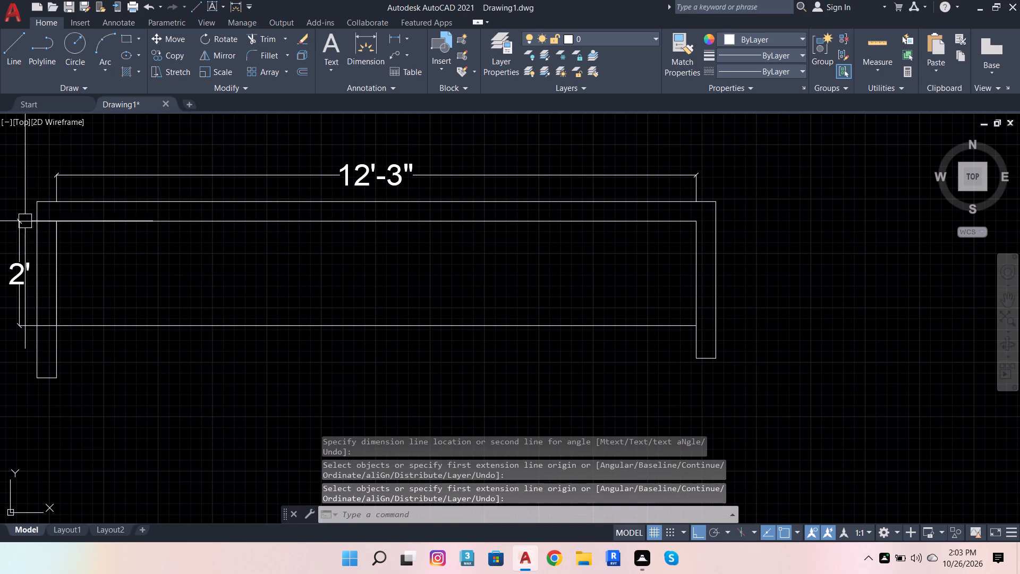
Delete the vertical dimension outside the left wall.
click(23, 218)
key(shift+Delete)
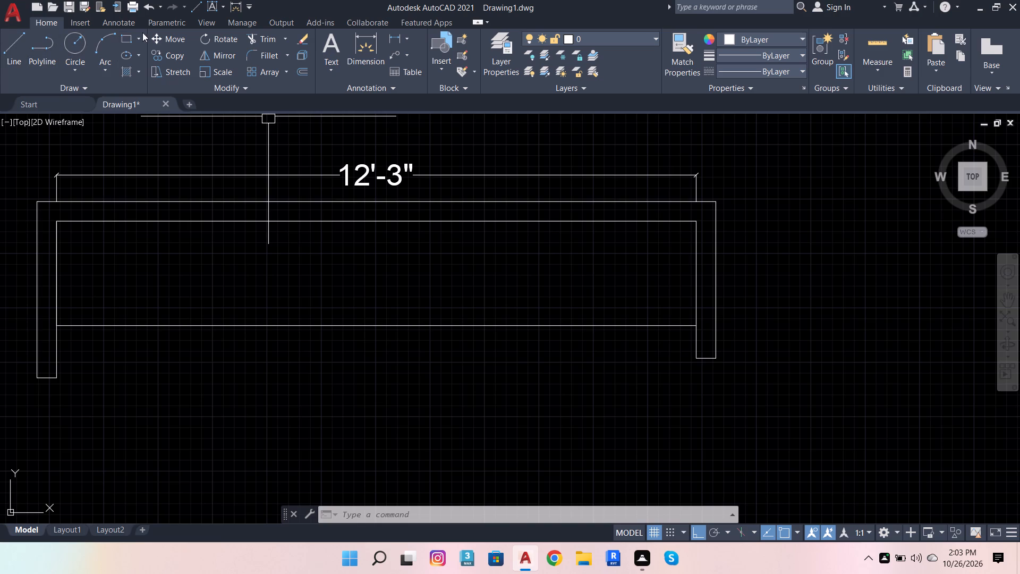
Draw a rectangle 10" wide and 2' high upward from the outer top-left corner of the walls.
click(130, 38)
click(37, 203)
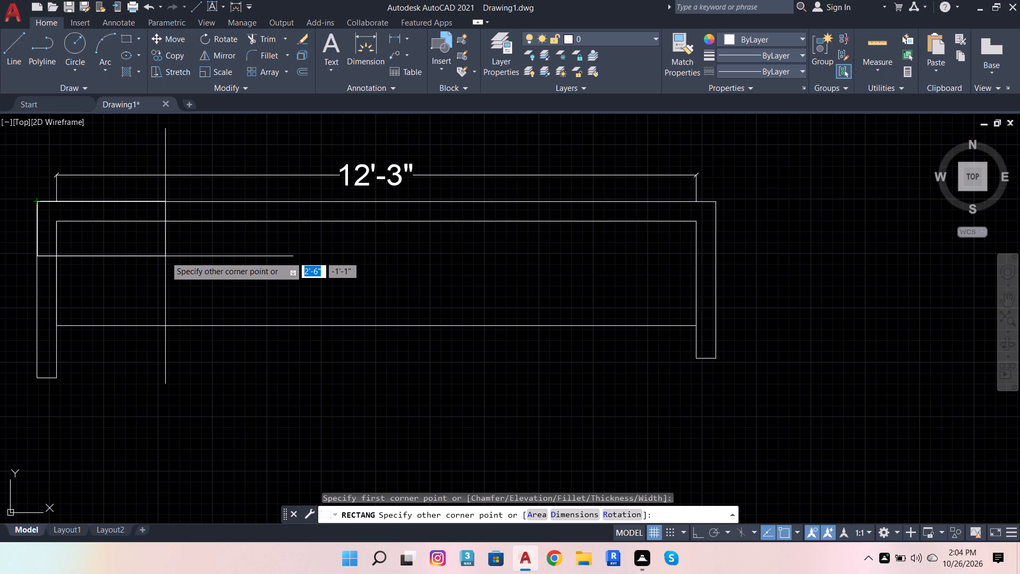
text(10)
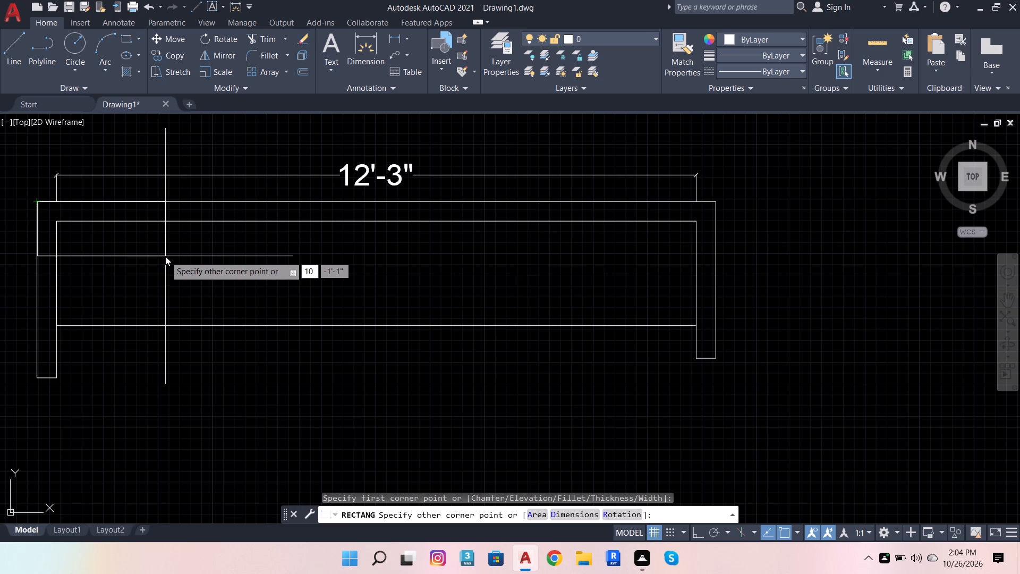
key(comma)
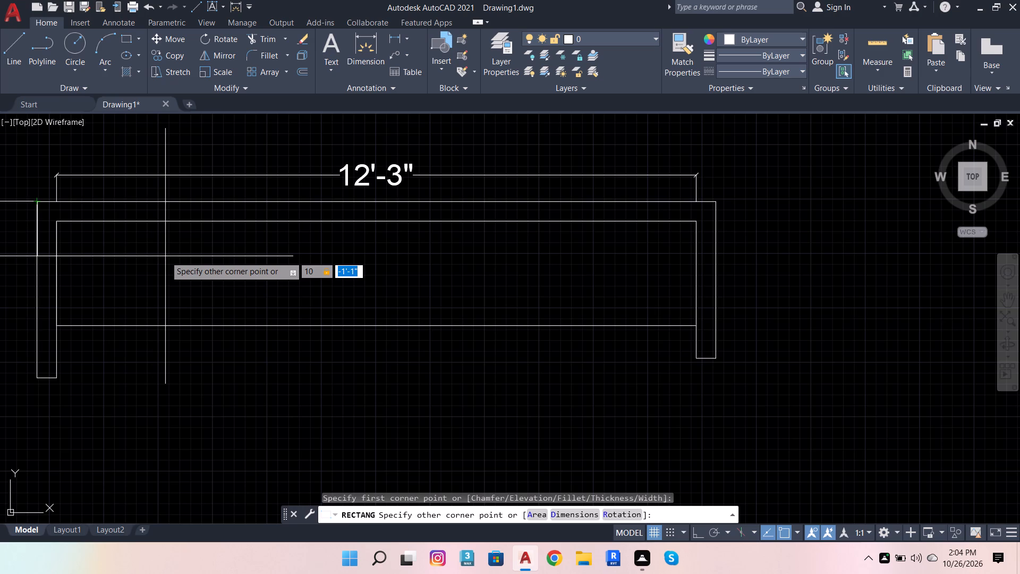
text(2')
key(Return)
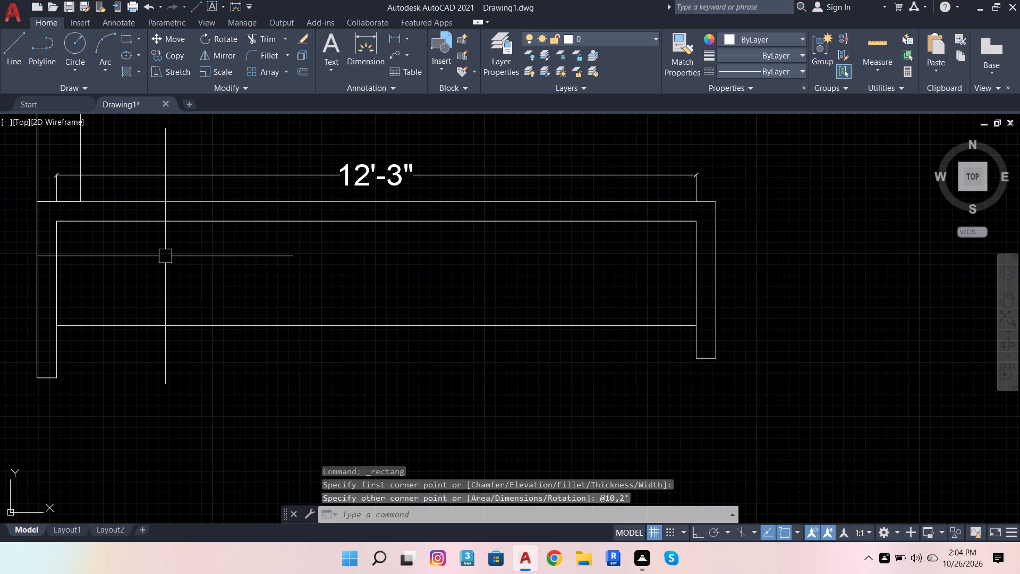
scroll(263, 166, down, 2)
key(Escape)
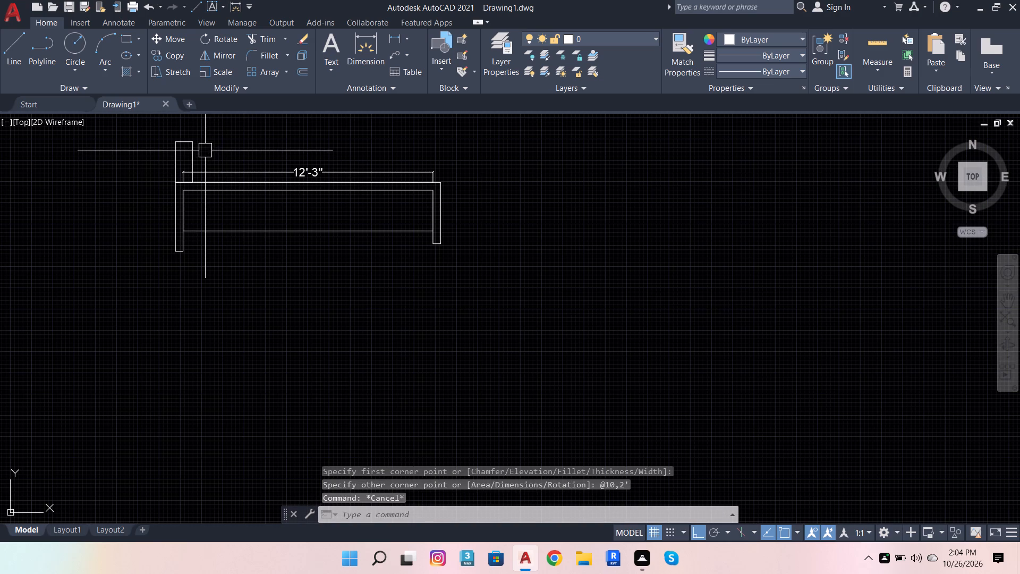
Rotate the 10" by 2' rectangle 90° clockwise about its lower-left corner so it overlaps the top wall.
click(175, 147)
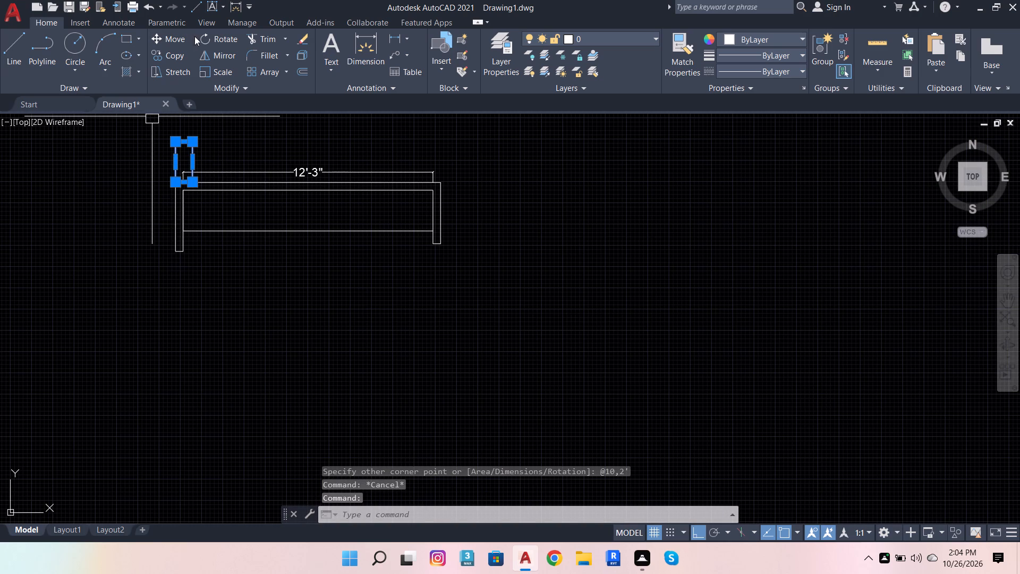
click(225, 39)
click(177, 181)
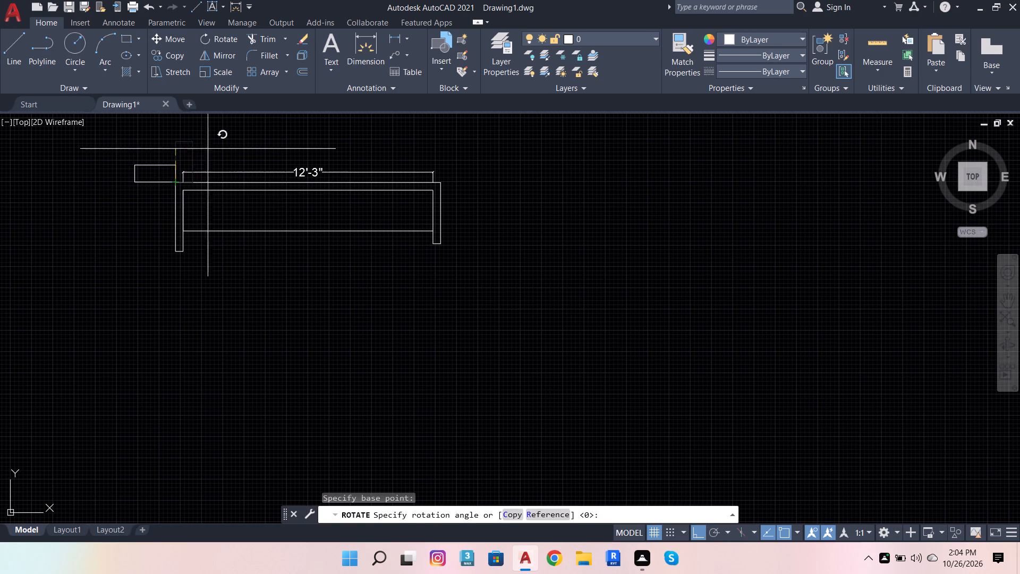
click(206, 298)
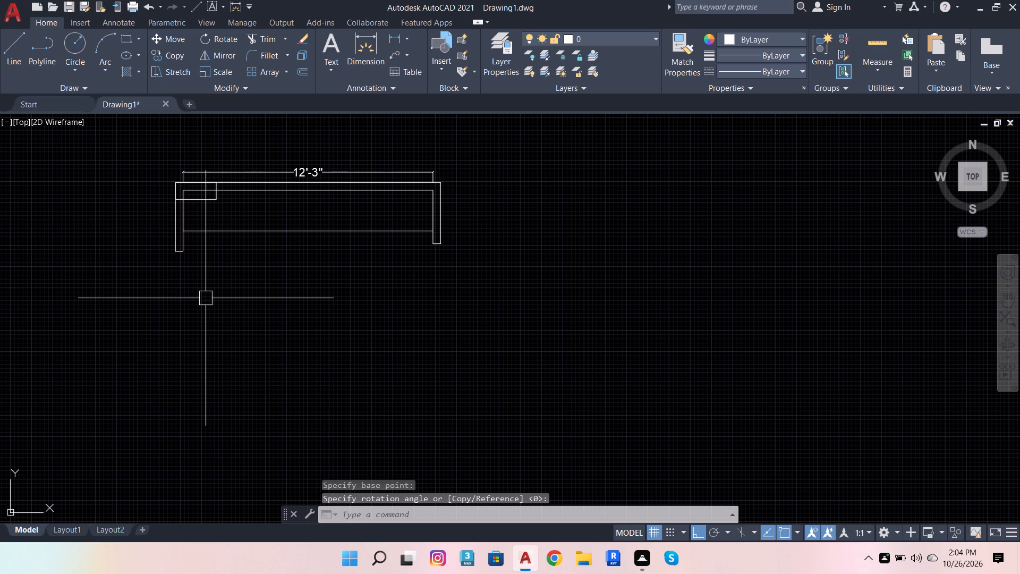
Select the rotated 10" by 2' rectangle at the outer top-left corner of the walls.
scroll(173, 179, up, 5)
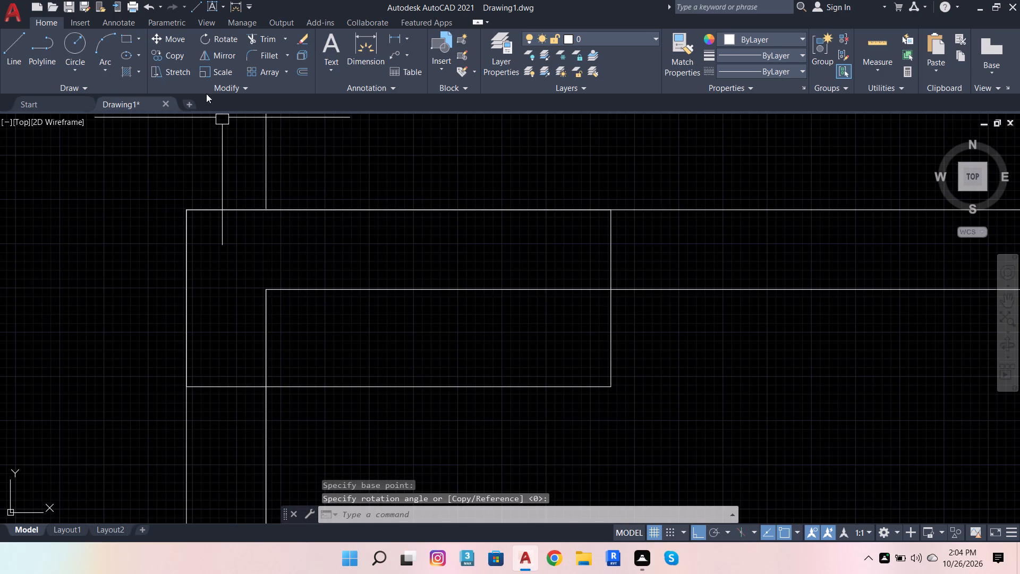
scroll(343, 111, down, 2)
scroll(367, 253, down, 3)
scroll(390, 274, up, 1)
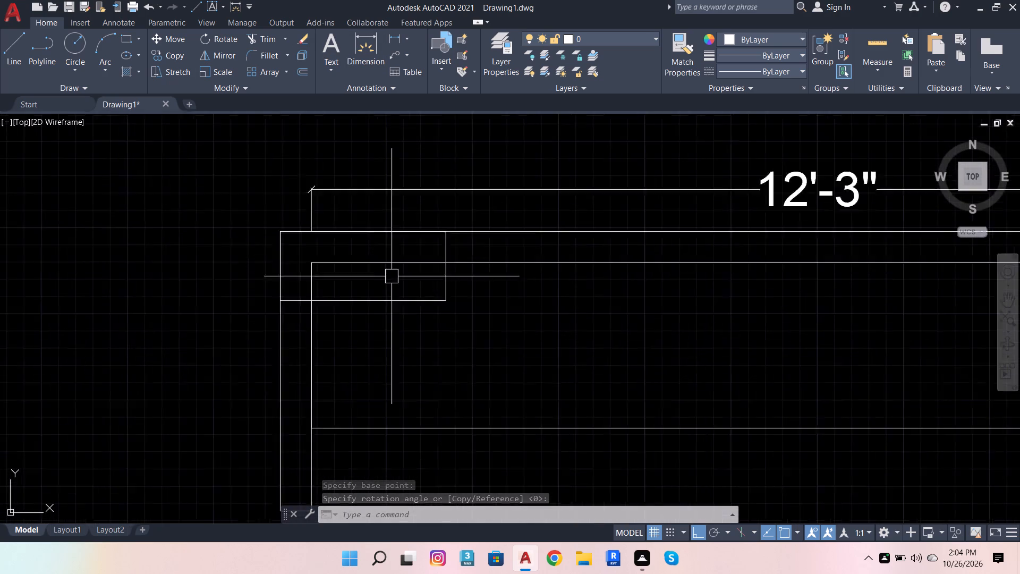
scroll(392, 280, up, 2)
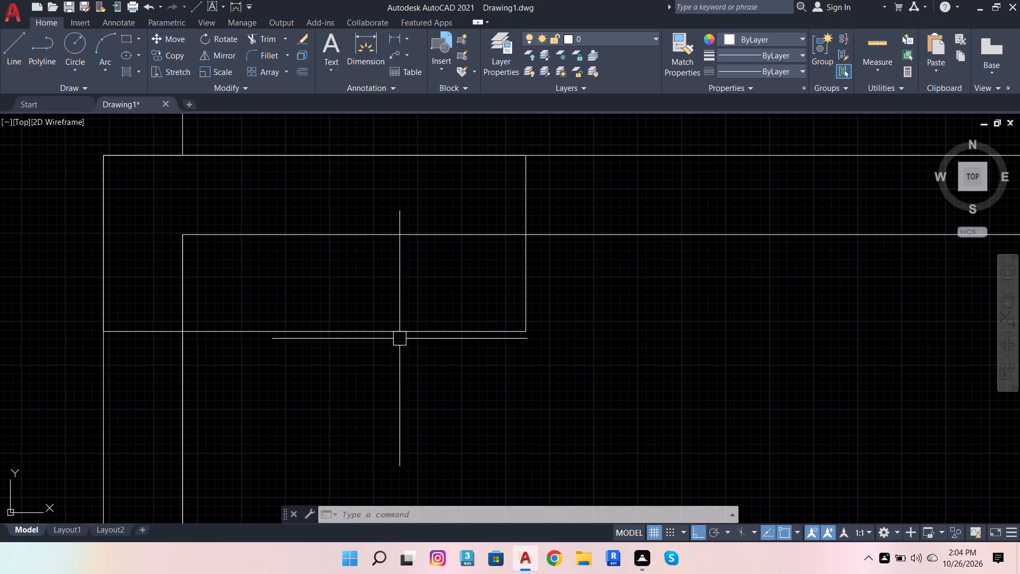
click(402, 335)
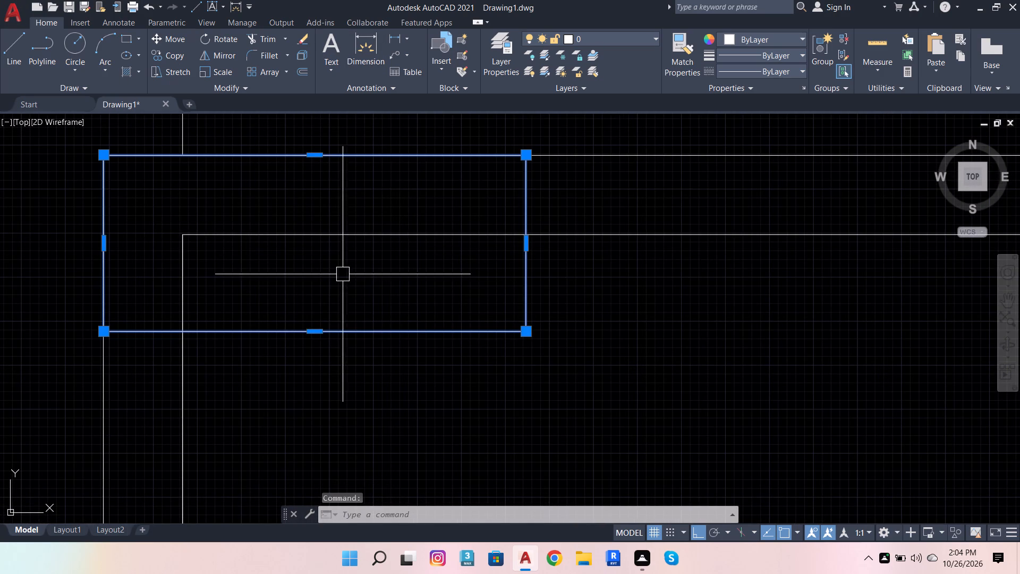
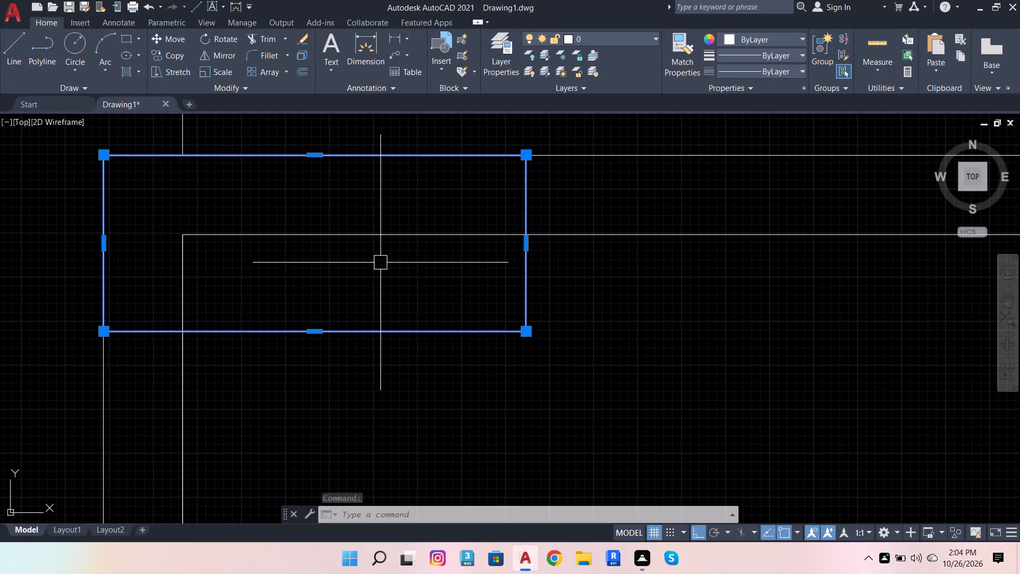
Trim away the inner wall lines that run inside the 2' by 10" rectangle at the top-left wall corner.
key(Escape)
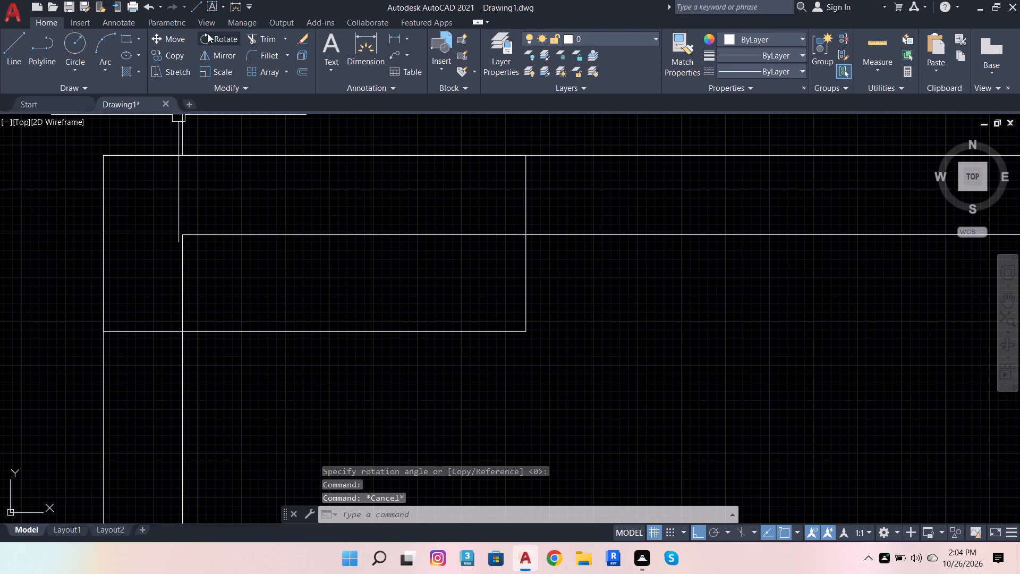
click(252, 38)
click(369, 240)
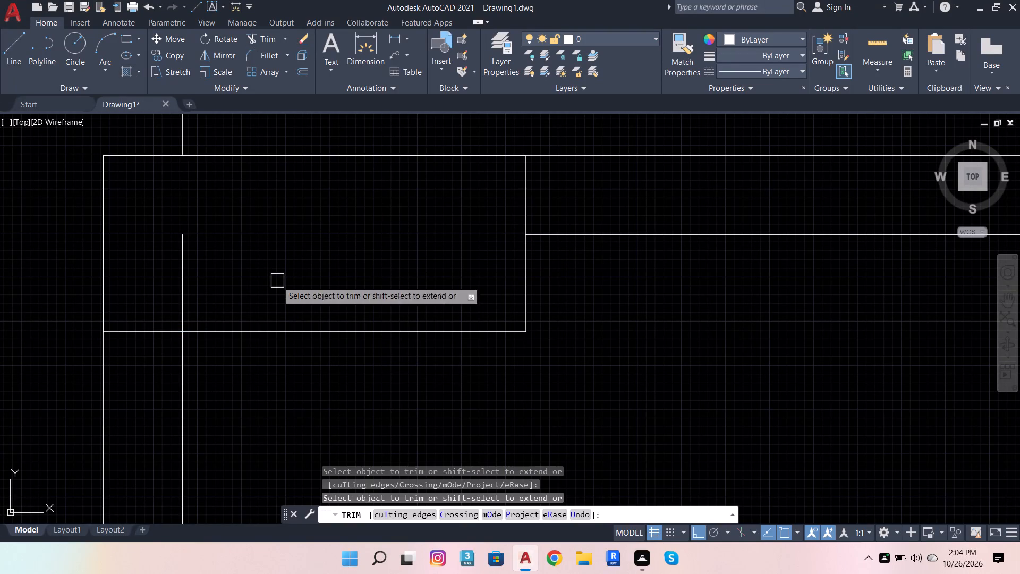
click(184, 272)
click(192, 258)
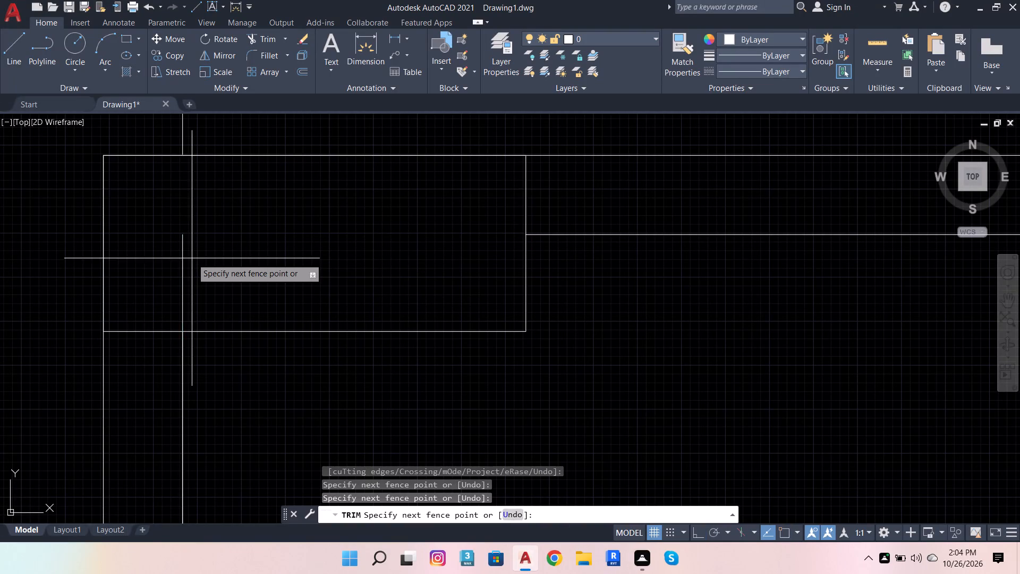
click(171, 256)
key(Escape)
scroll(220, 253, down, 3)
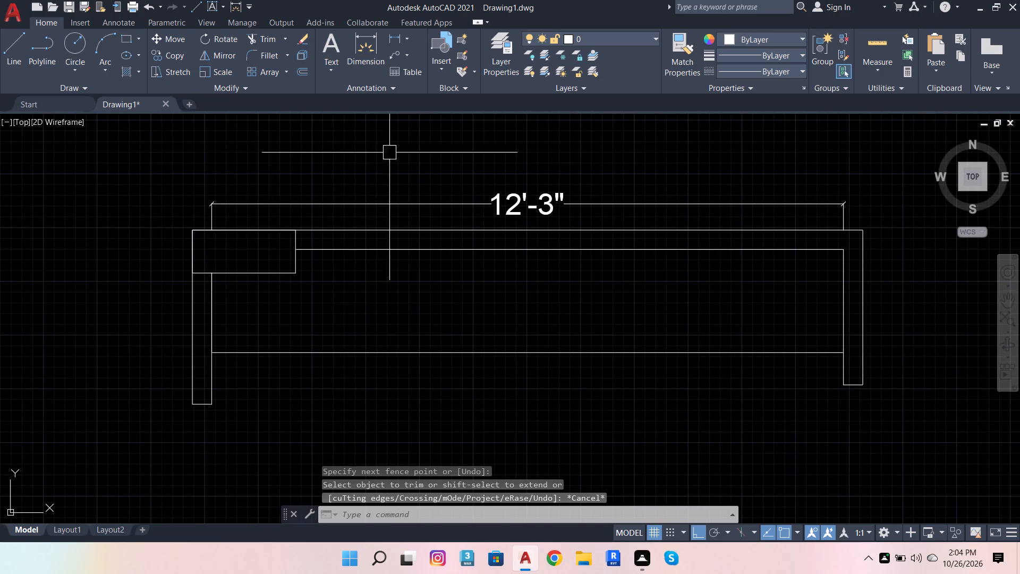
key(Escape)
key(Escape)
key(Escape)
key(Escape)
key(Escape)
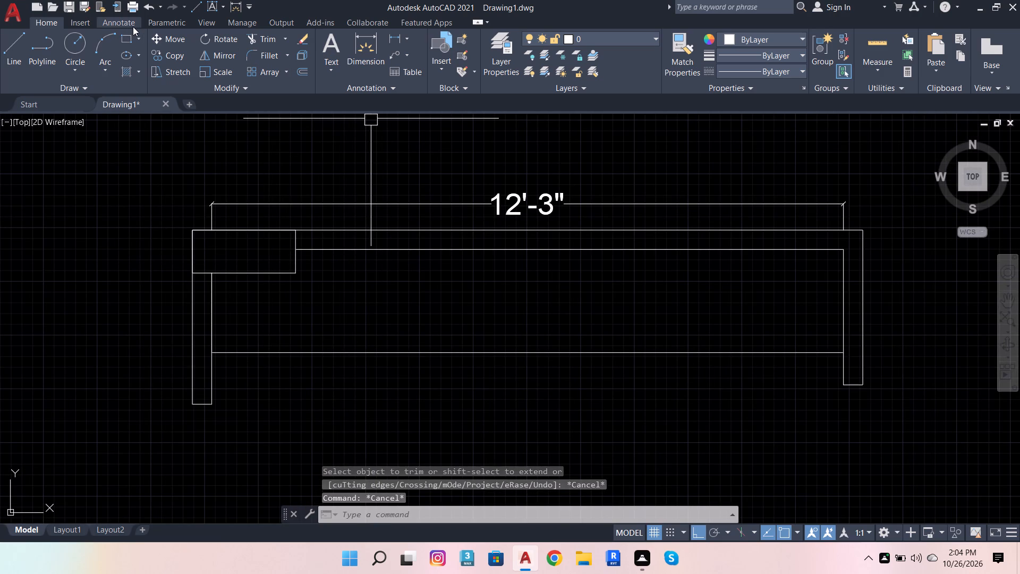
Start a Hatch for the floor plan.
click(123, 72)
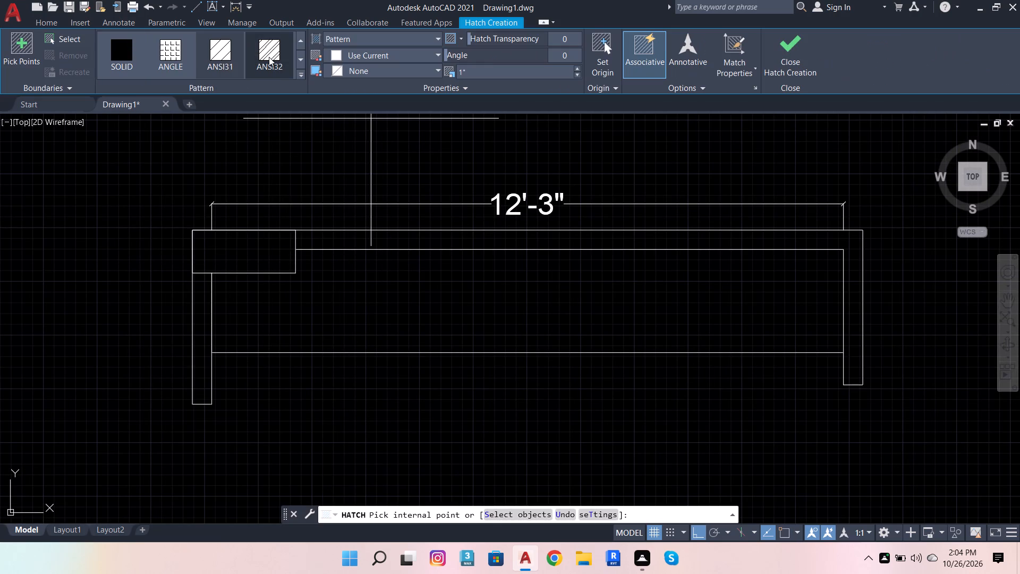
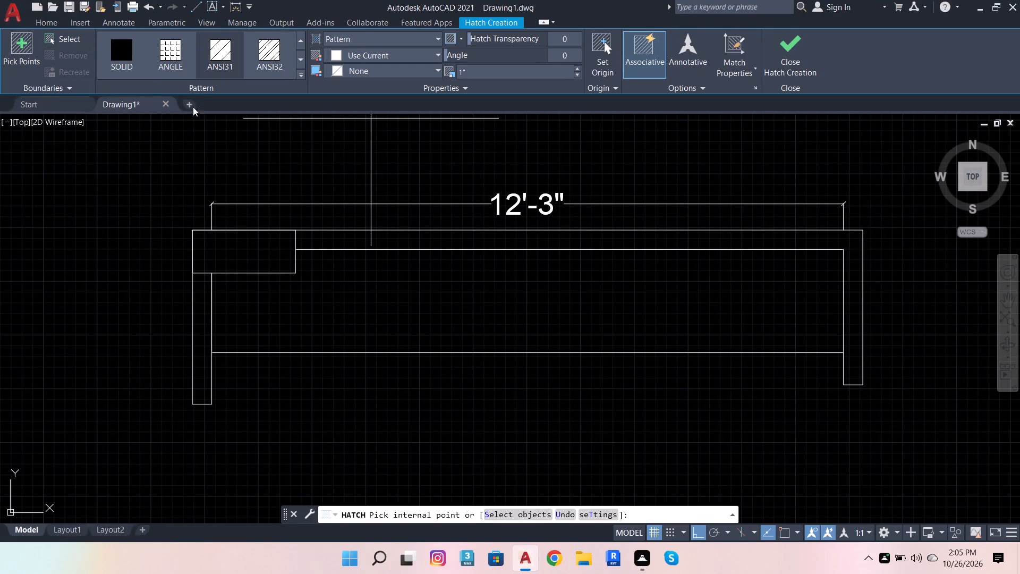
Hatch the 2' by 10" corner rectangle with the ANSI37 pattern.
scroll(262, 56, down, 2)
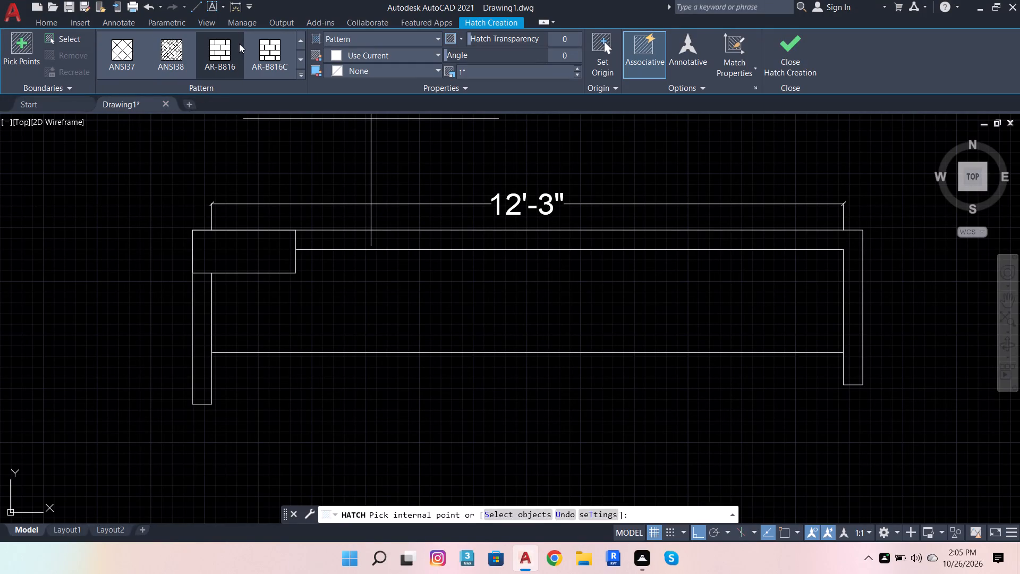
scroll(187, 51, down, 1)
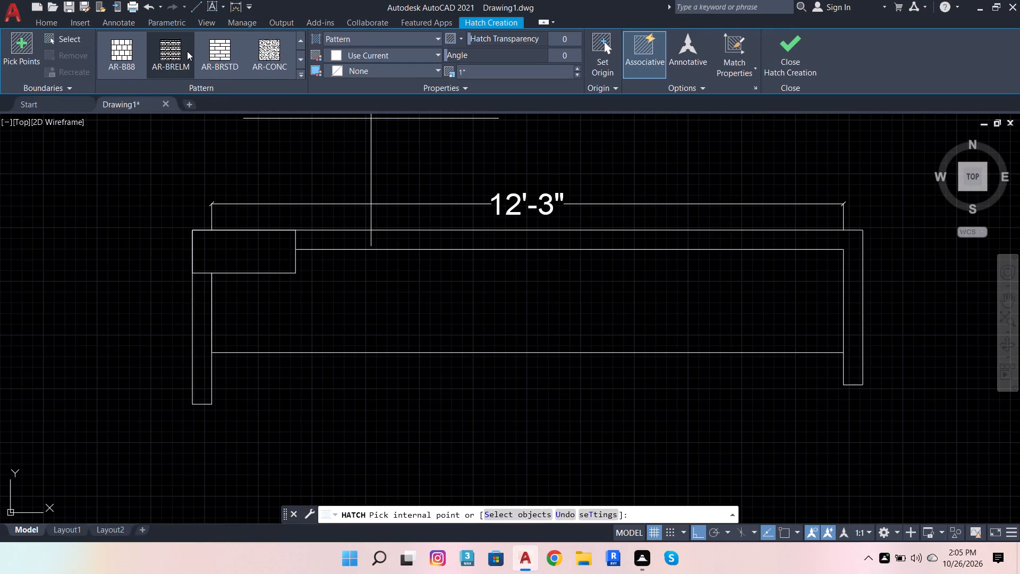
scroll(187, 51, down, 3)
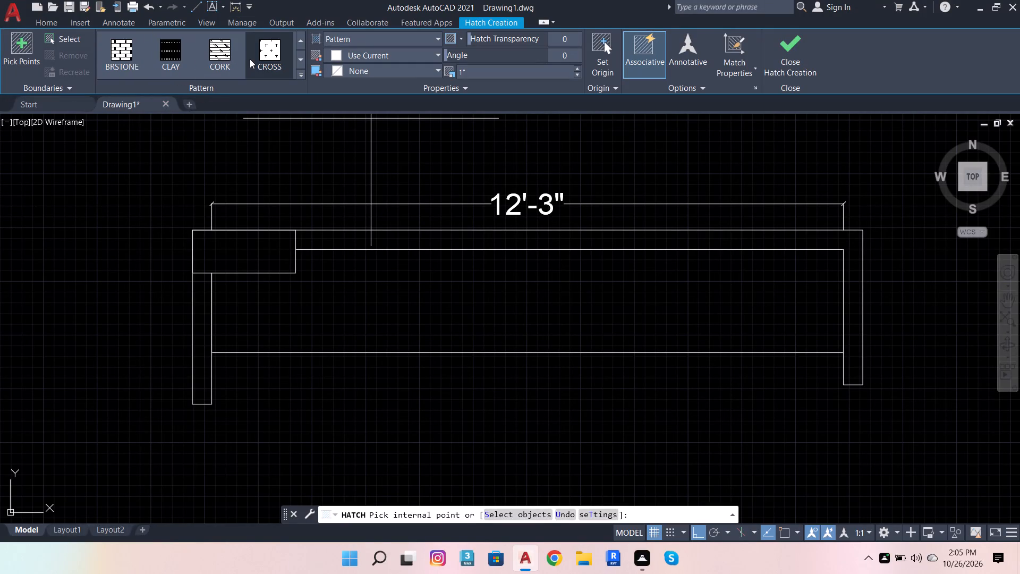
scroll(250, 59, down, 4)
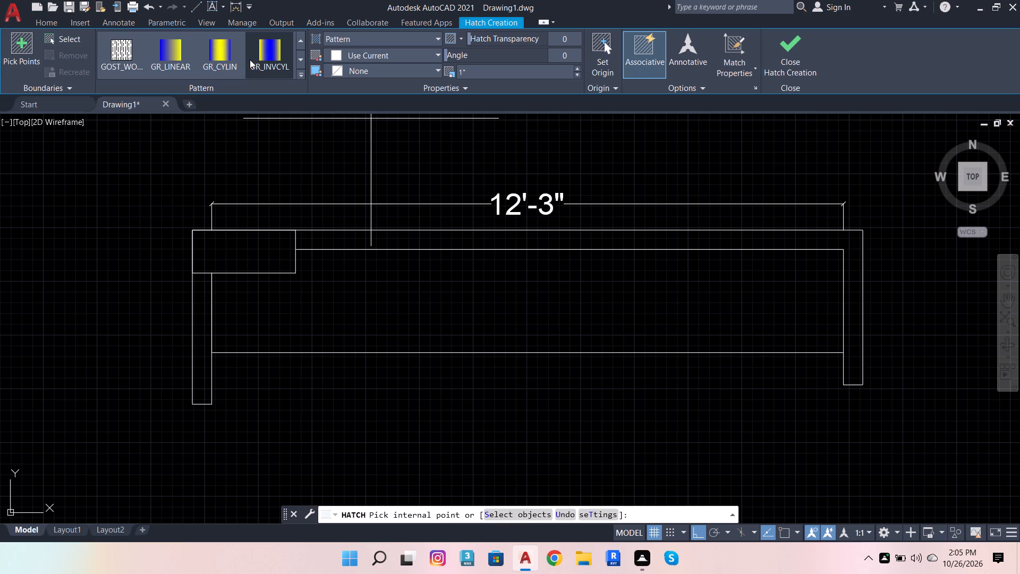
scroll(250, 59, down, 6)
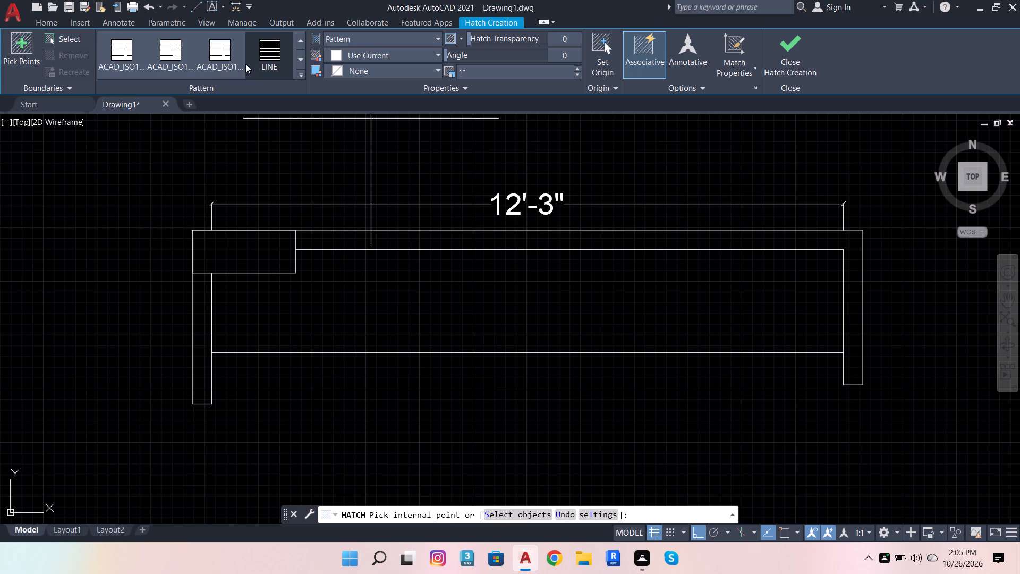
scroll(244, 66, down, 2)
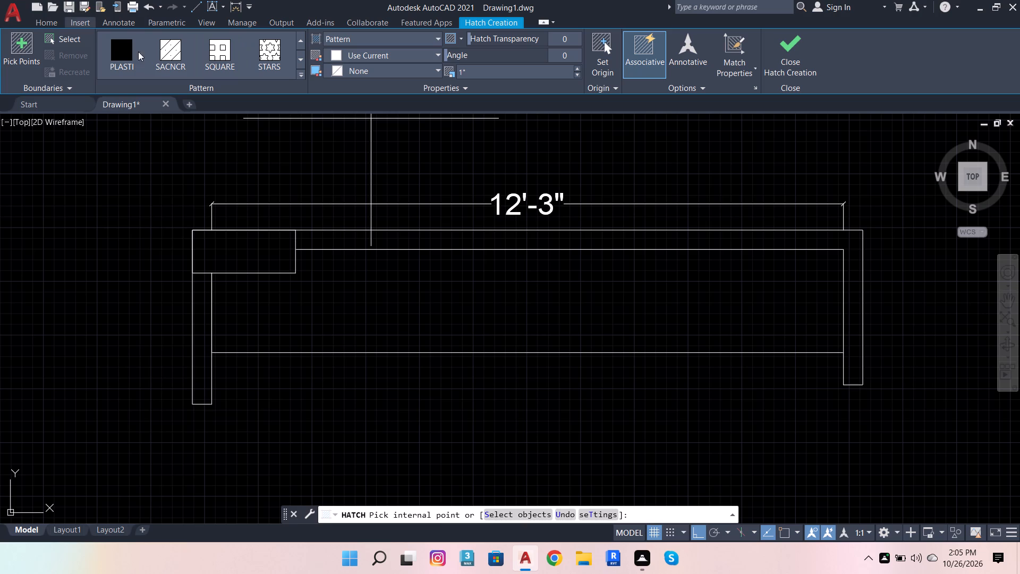
scroll(165, 47, up, 17)
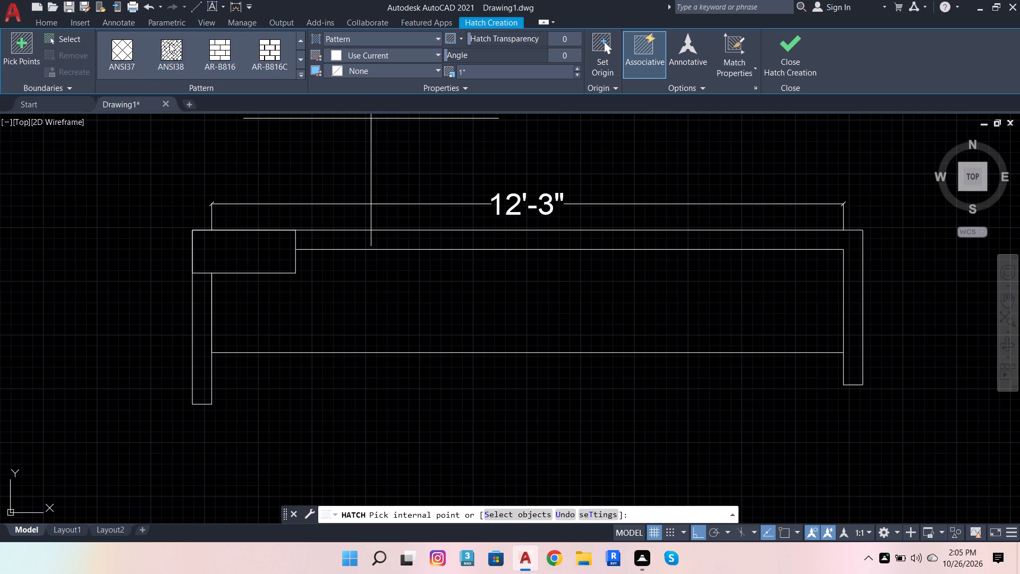
scroll(169, 44, up, 2)
scroll(169, 44, down, 3)
scroll(155, 54, up, 3)
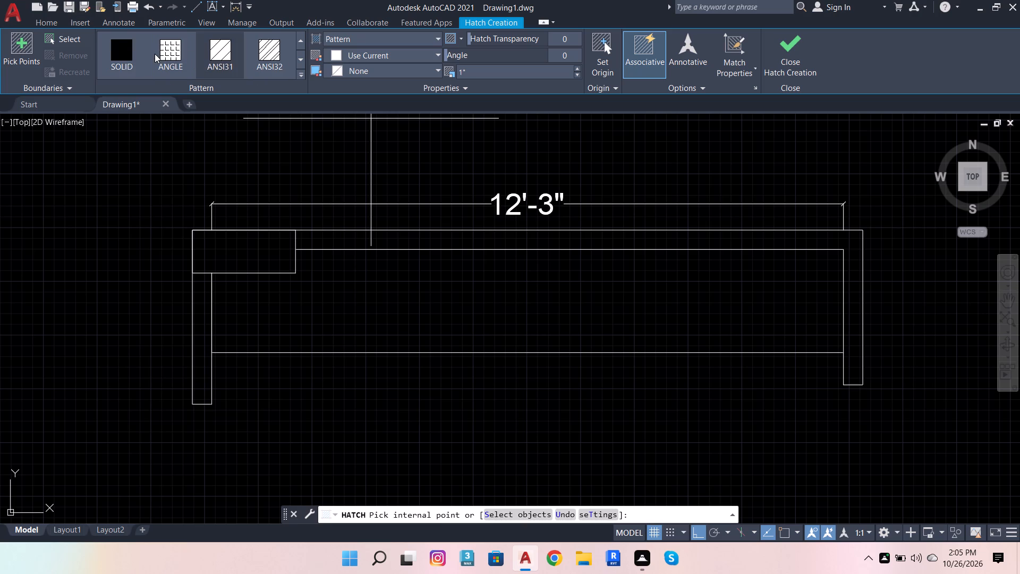
scroll(155, 54, down, 3)
scroll(154, 54, up, 2)
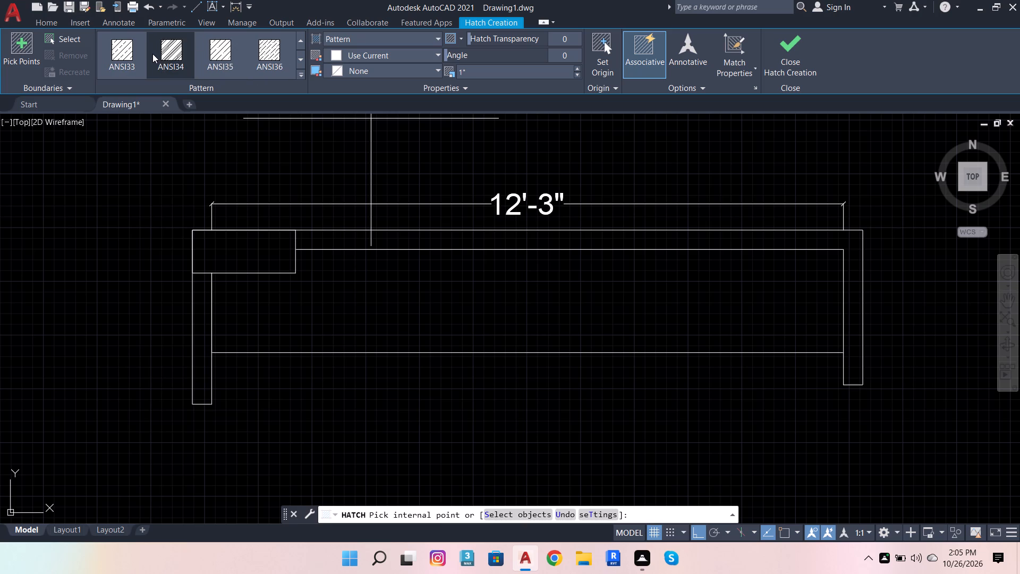
scroll(152, 54, down, 2)
scroll(152, 54, up, 1)
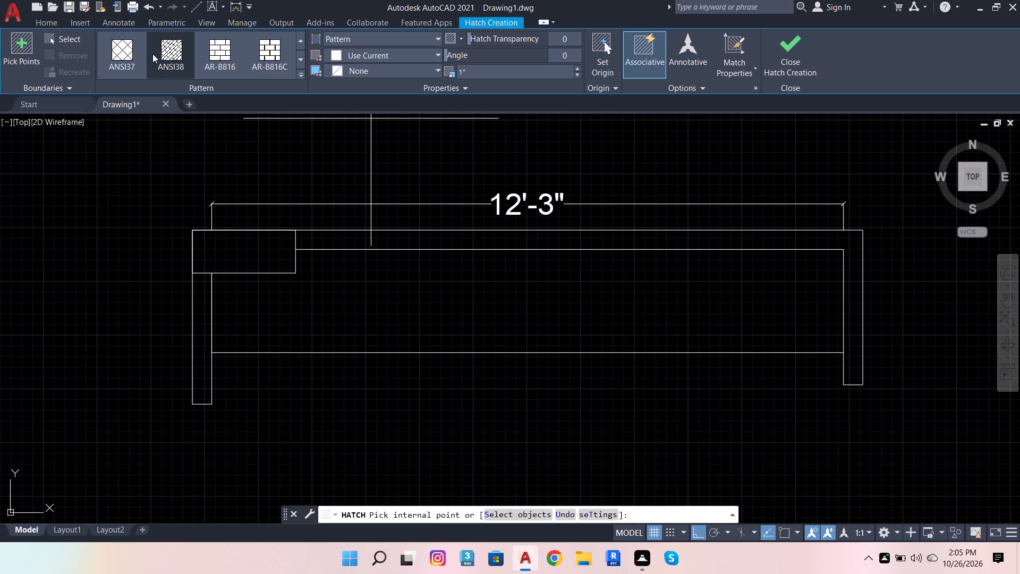
click(115, 49)
click(234, 254)
scroll(236, 254, up, 2)
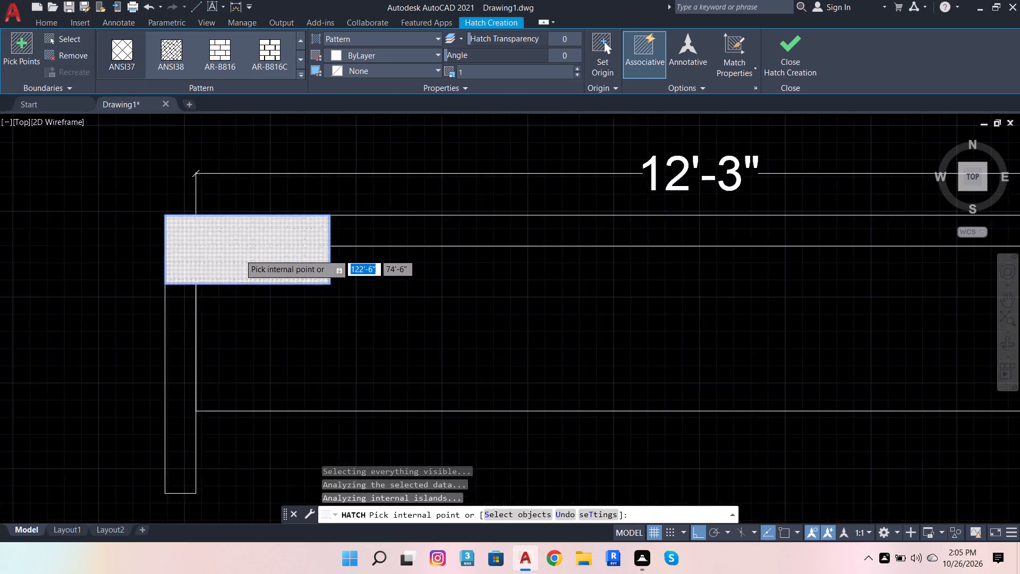
scroll(240, 254, up, 3)
scroll(314, 264, down, 3)
scroll(396, 249, up, 2)
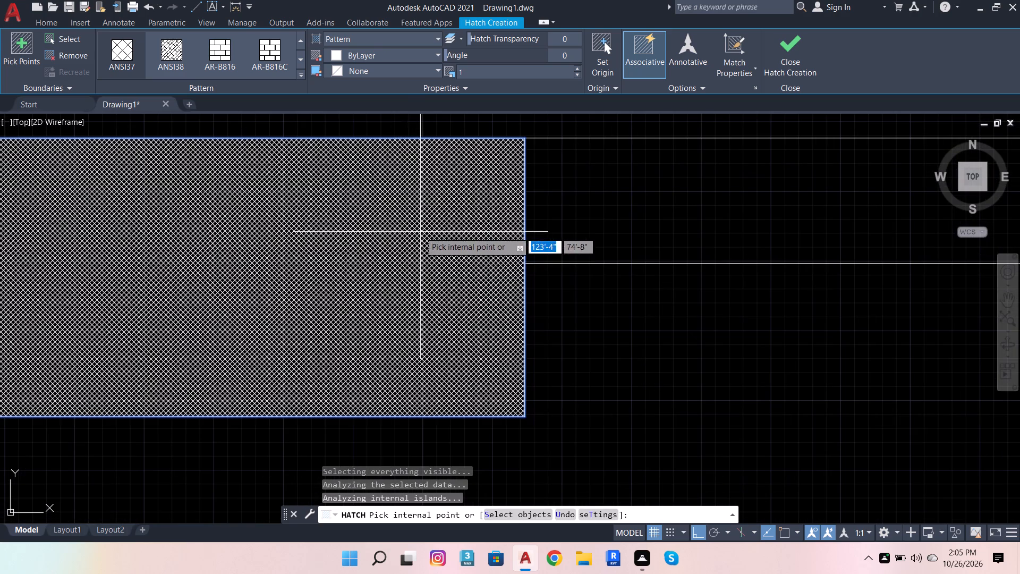
key(Escape)
Set the scale of the corner rectangle's ANSI37 hatch to 2.
scroll(450, 284, up, 3)
scroll(451, 284, down, 3)
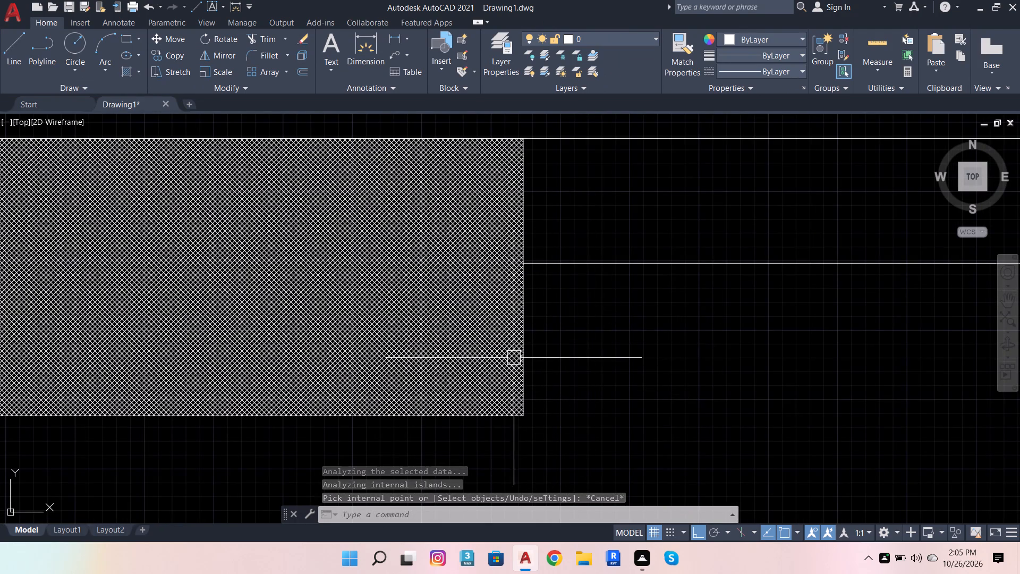
scroll(473, 350, up, 2)
double_click(477, 347)
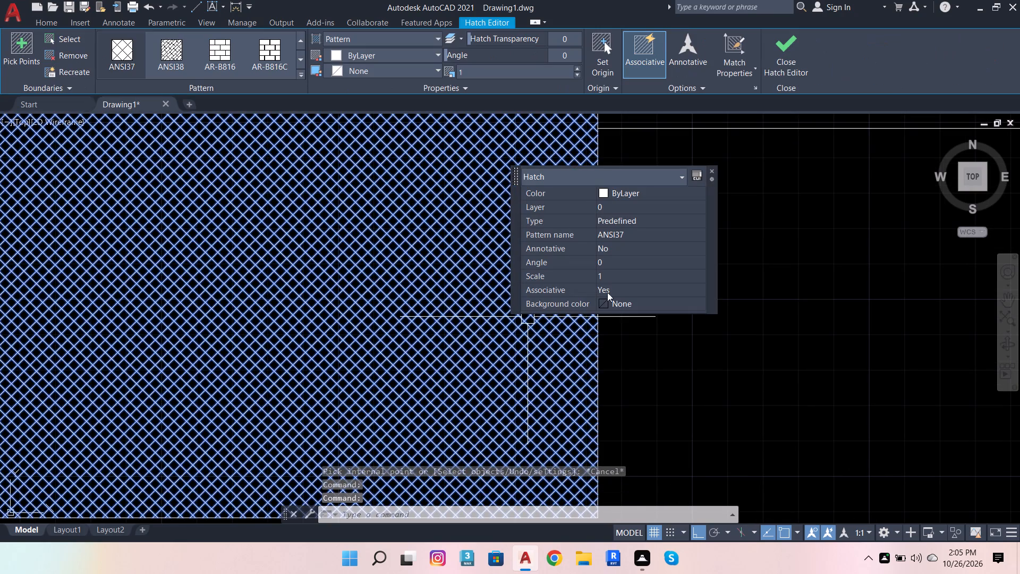
click(617, 276)
key(2)
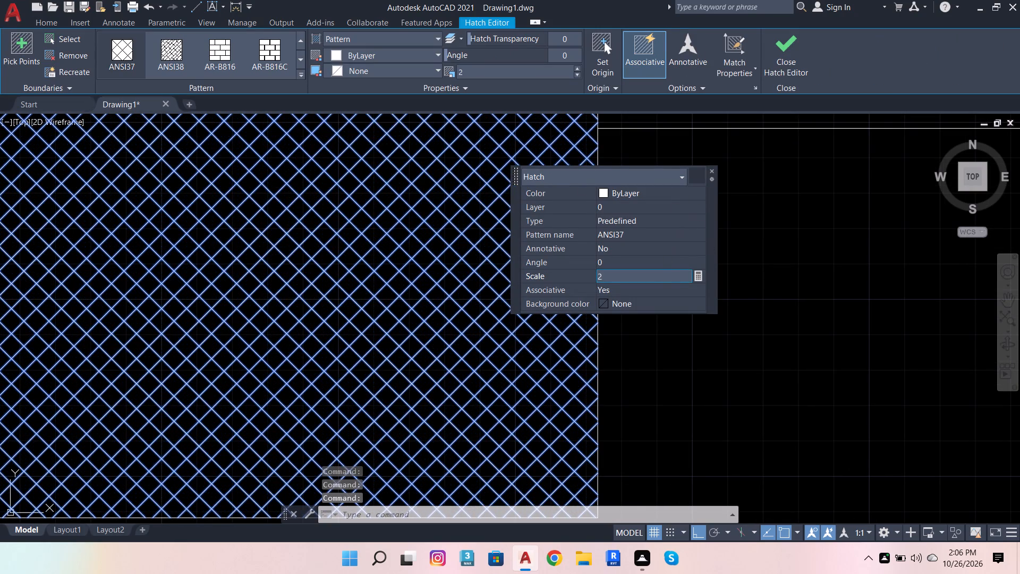
key(Return)
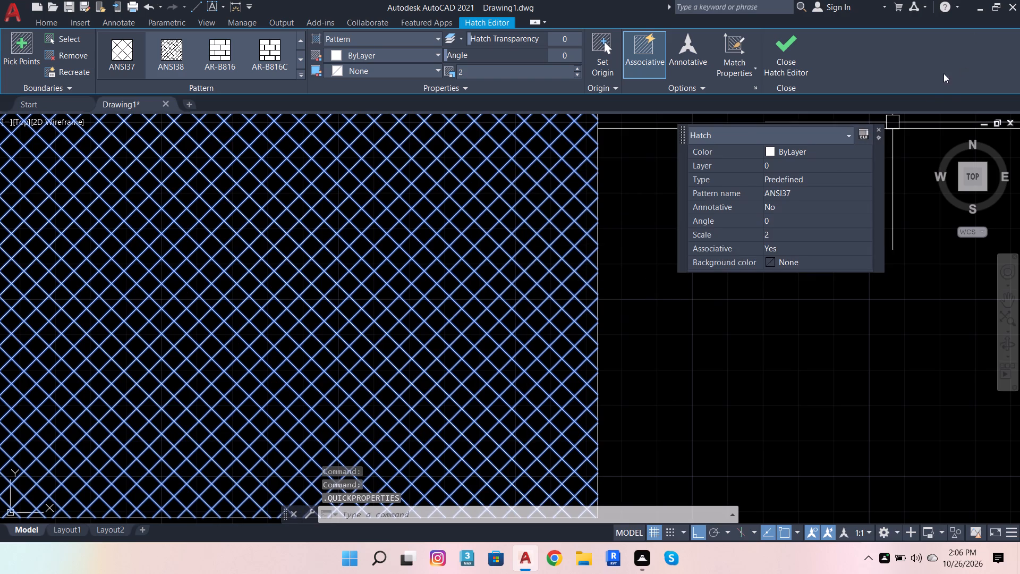
click(879, 126)
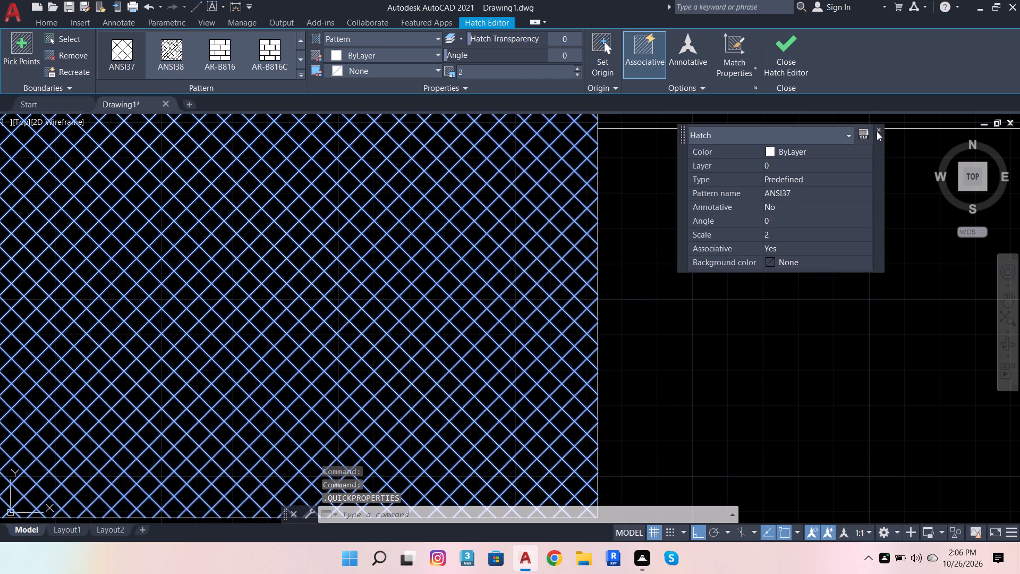
click(879, 130)
key(Escape)
Create a new layer and set its colour to index colour 150.
scroll(651, 297, down, 5)
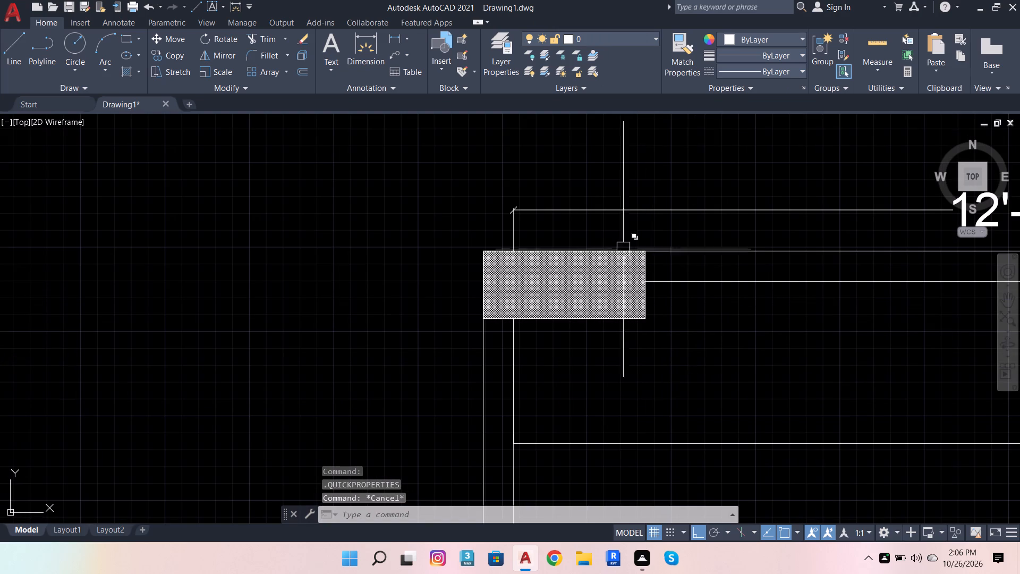
text(LA)
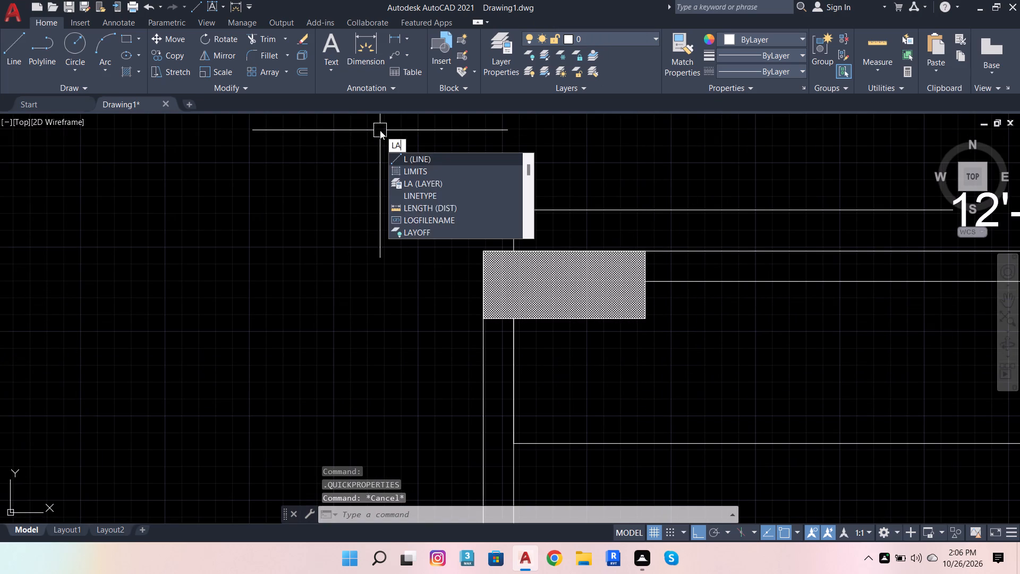
click(424, 157)
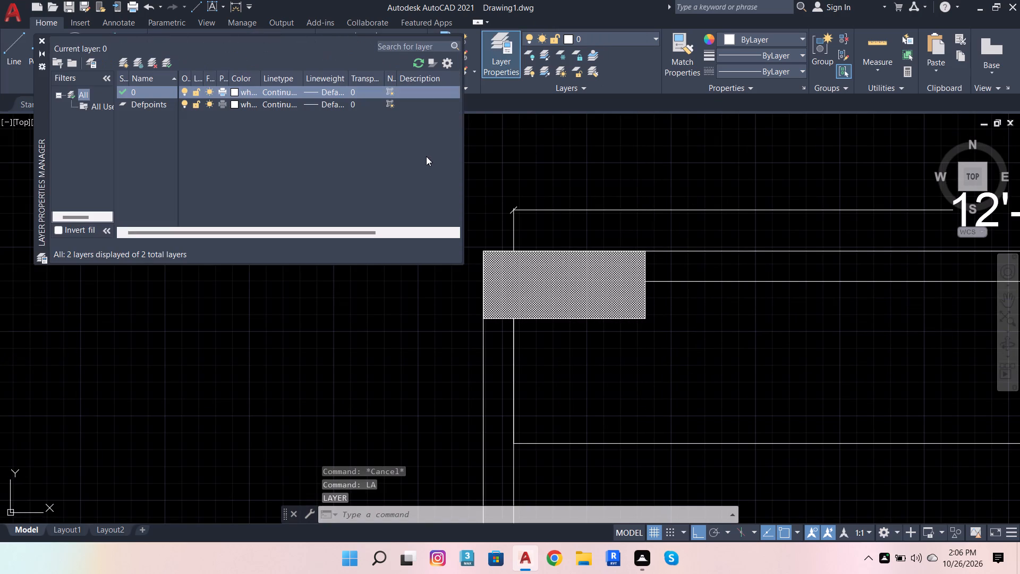
click(123, 63)
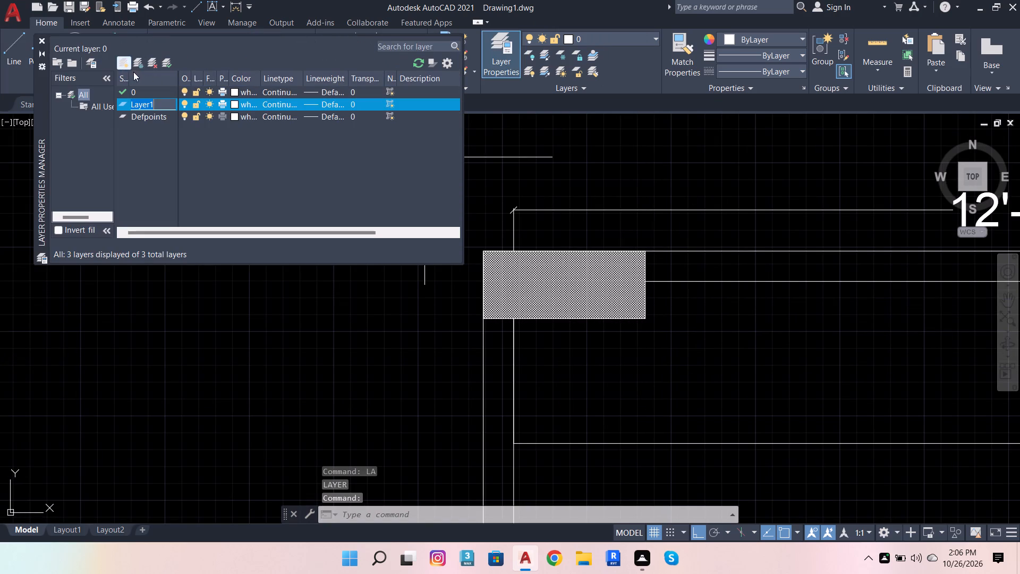
click(235, 102)
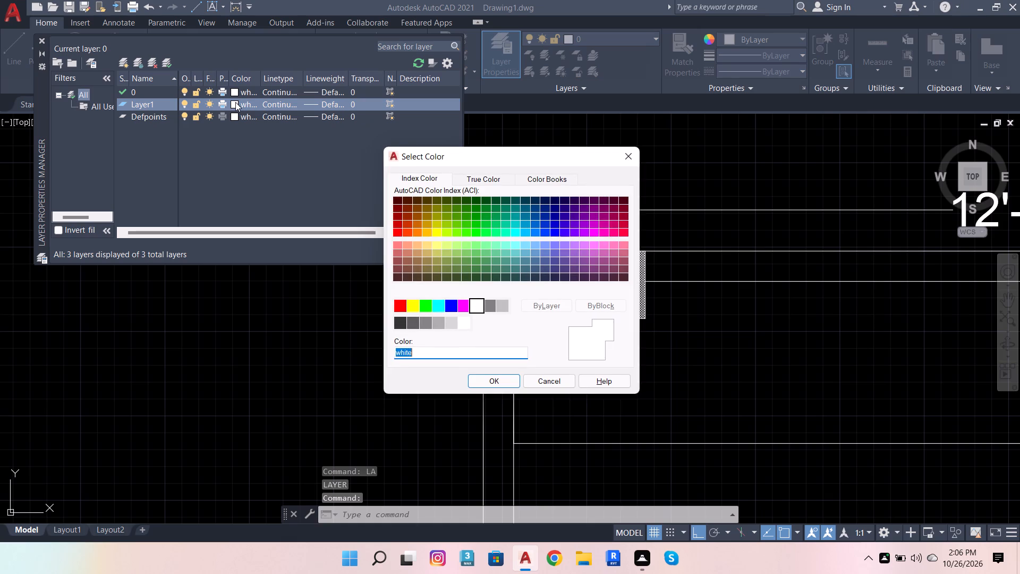
scroll(533, 233, up, 2)
click(533, 233)
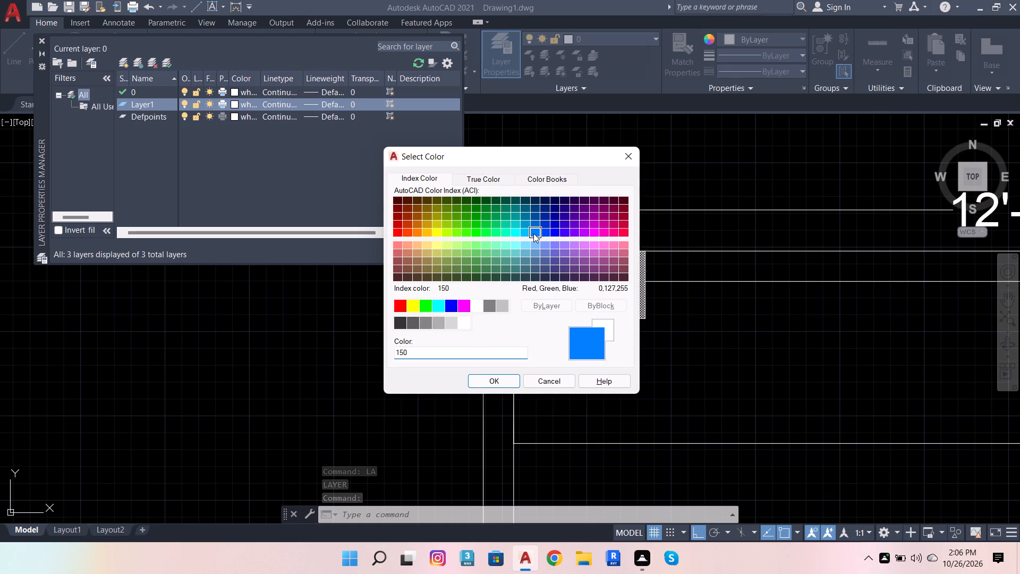
click(491, 380)
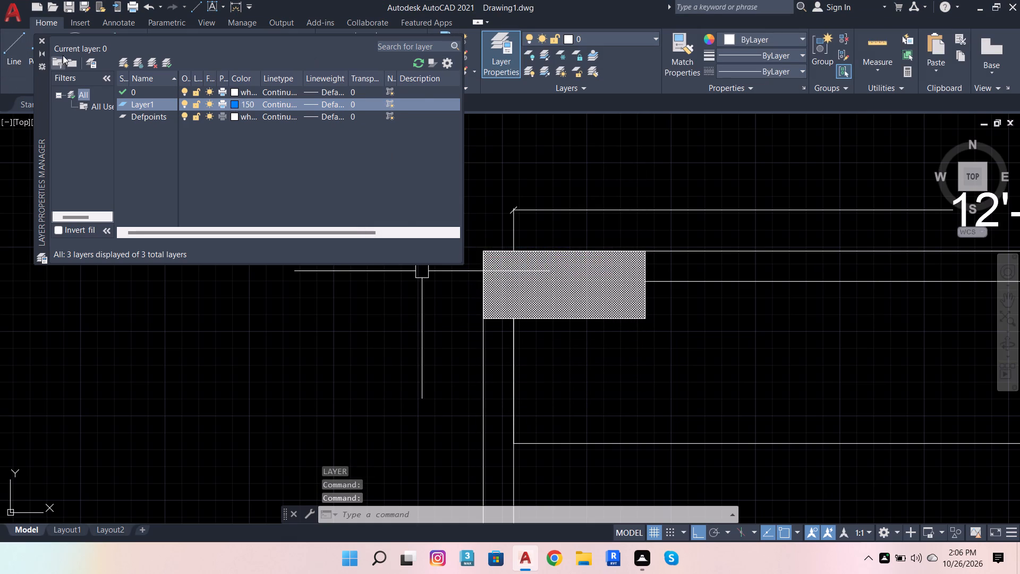
click(45, 42)
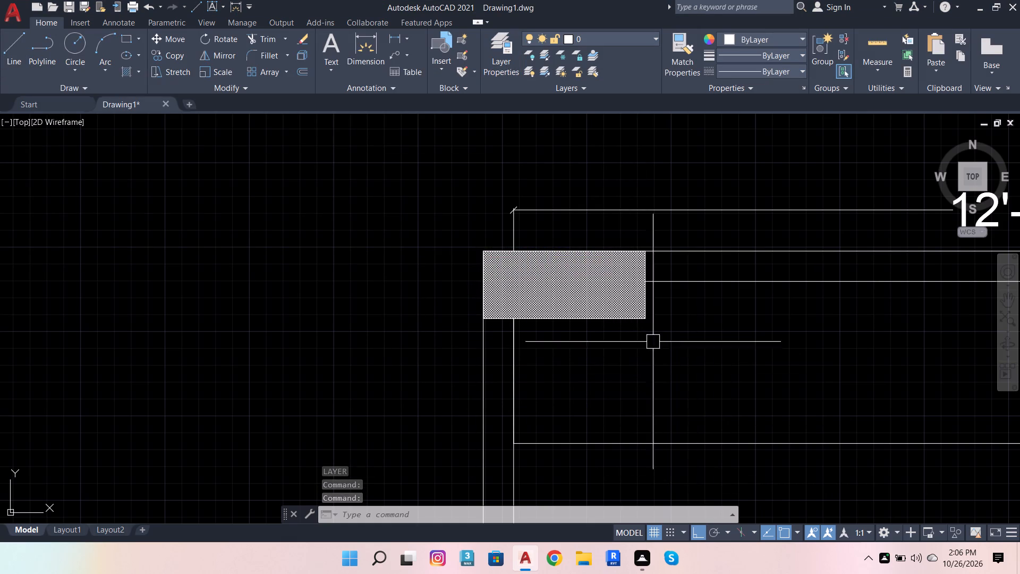
Put the outline of the 2' by 10" corner rectangle on Layer1, accepting colour 150 for that layer.
scroll(648, 338, up, 4)
scroll(618, 296, up, 3)
click(576, 269)
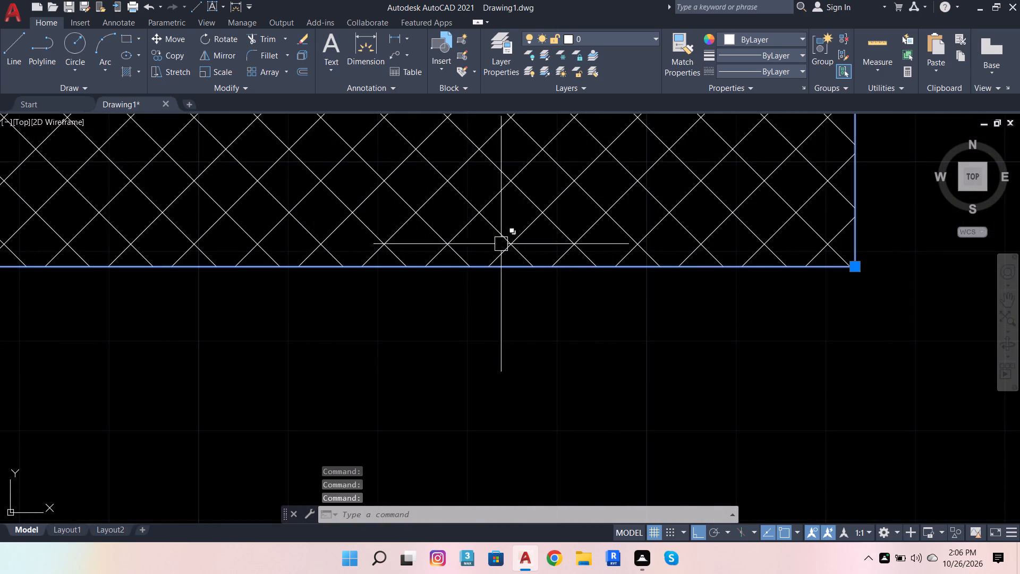
click(565, 37)
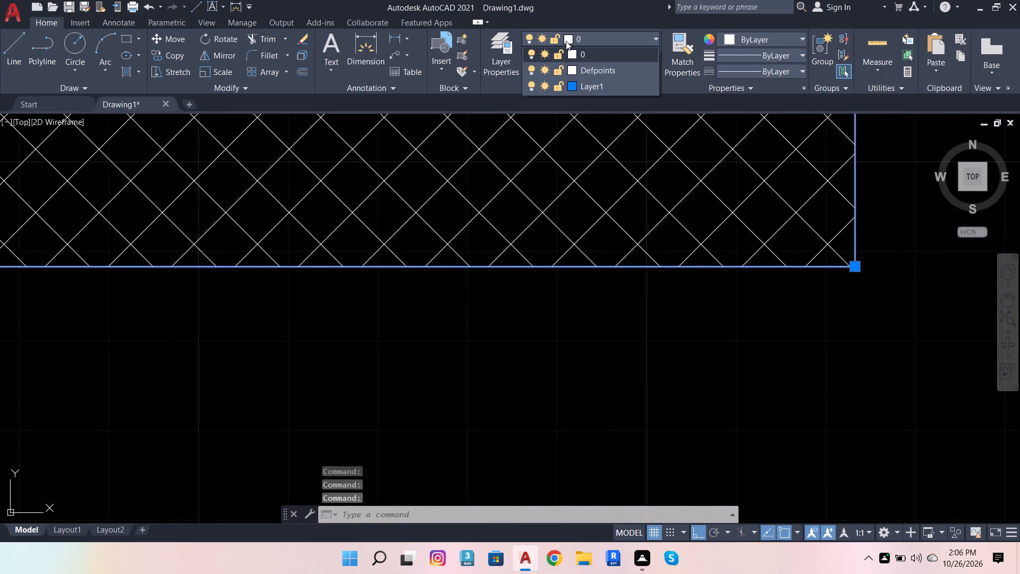
click(576, 86)
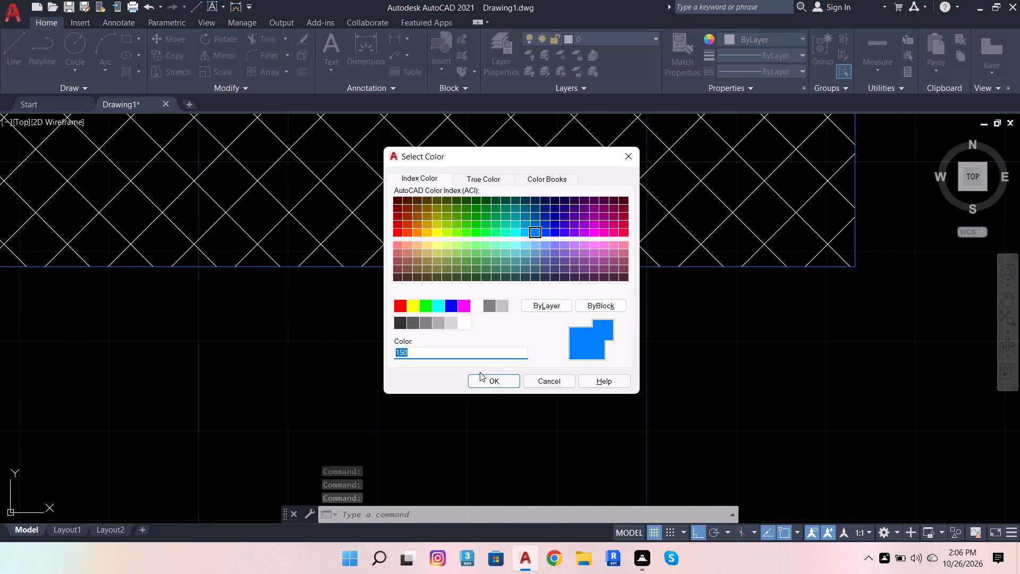
click(496, 382)
key(Escape)
Hatch the top, right and left walls around the corner rectangle with a solid fill in grey 147,149,152.
scroll(472, 371, down, 5)
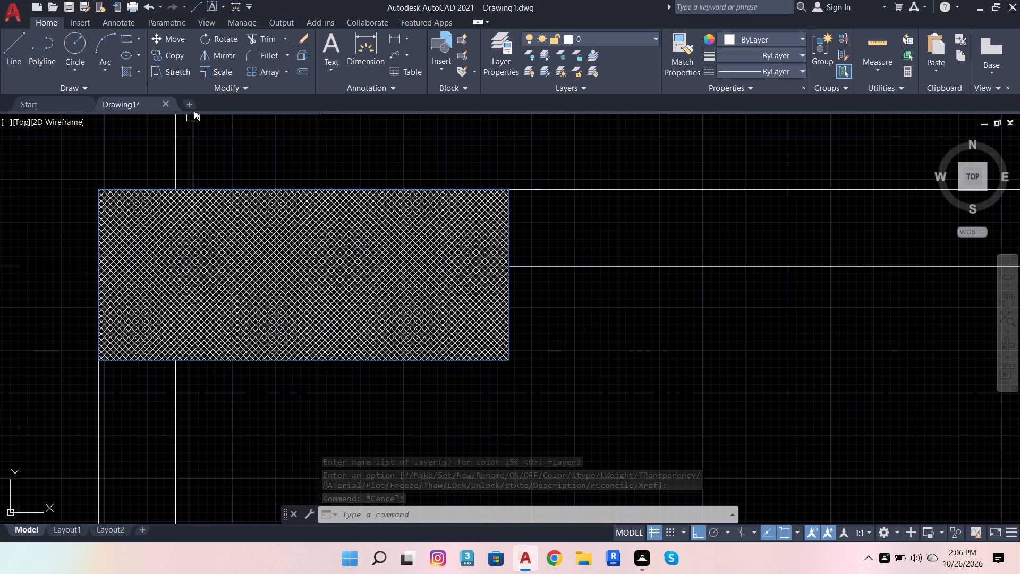
click(132, 75)
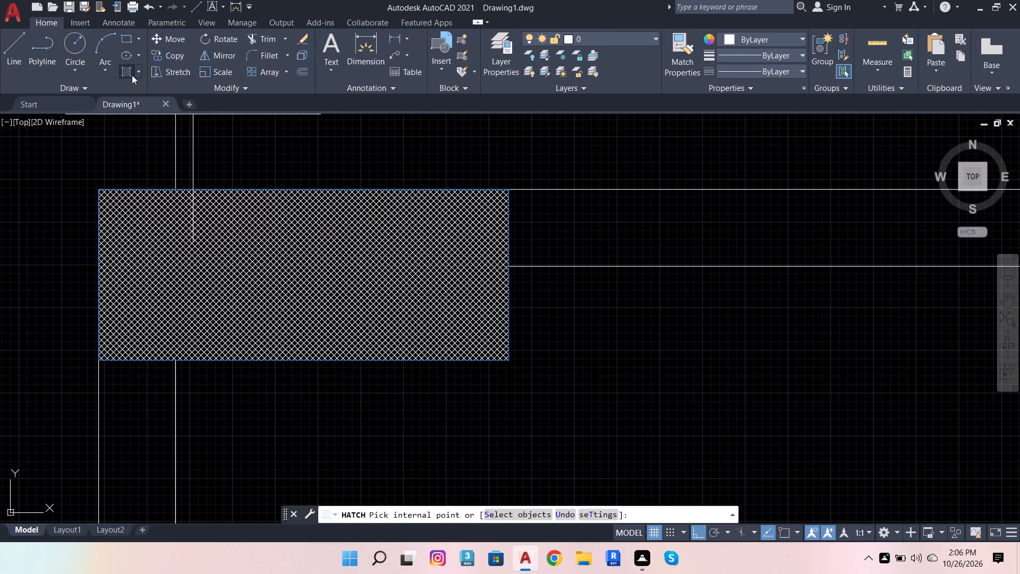
click(362, 36)
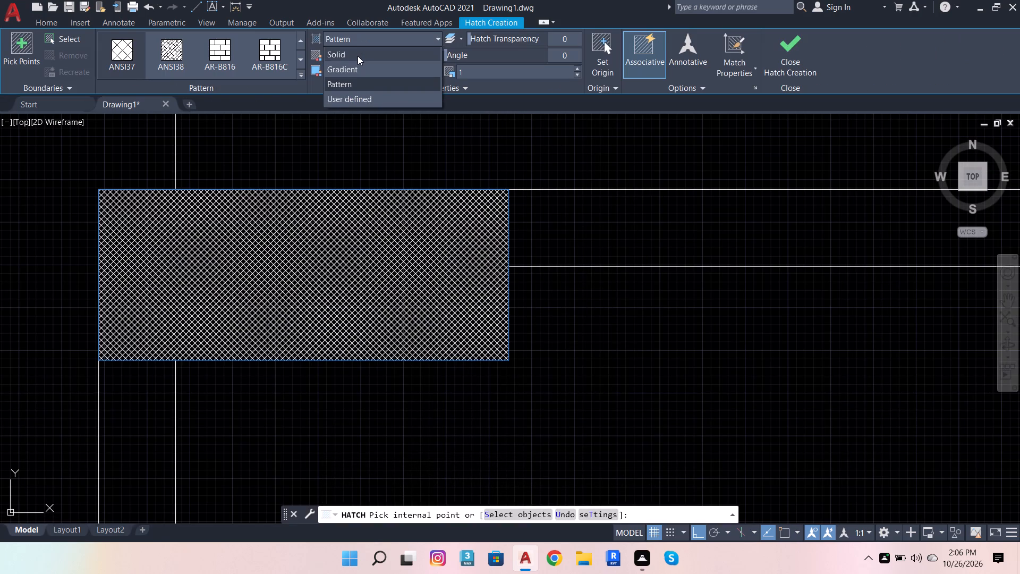
click(358, 56)
click(358, 56)
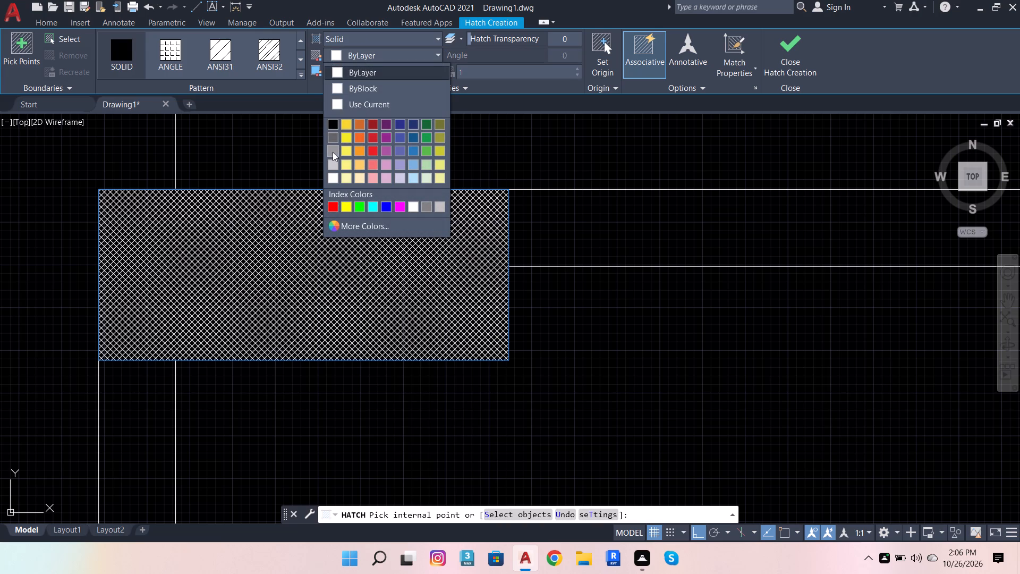
click(332, 150)
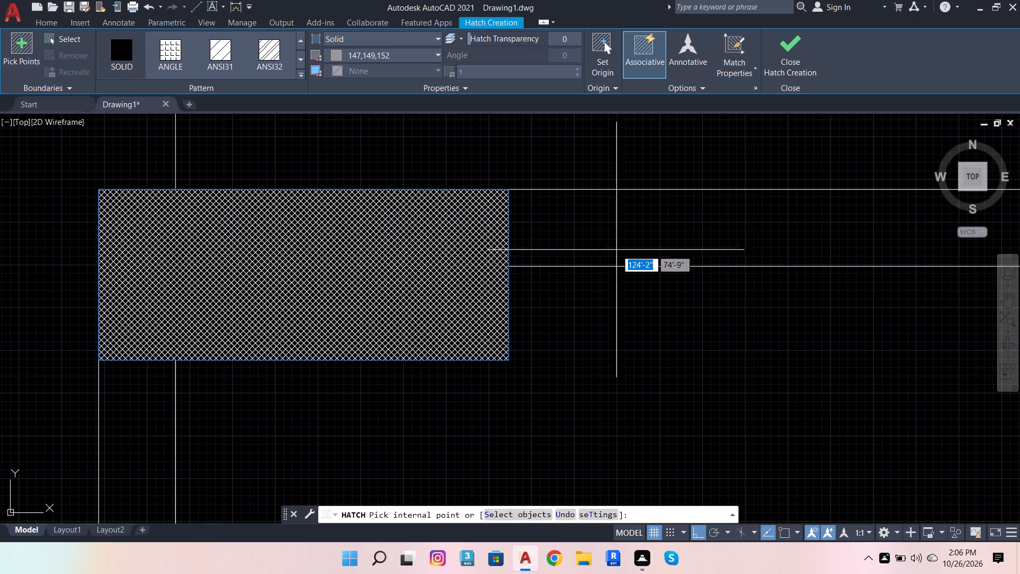
click(608, 255)
scroll(537, 231, down, 2)
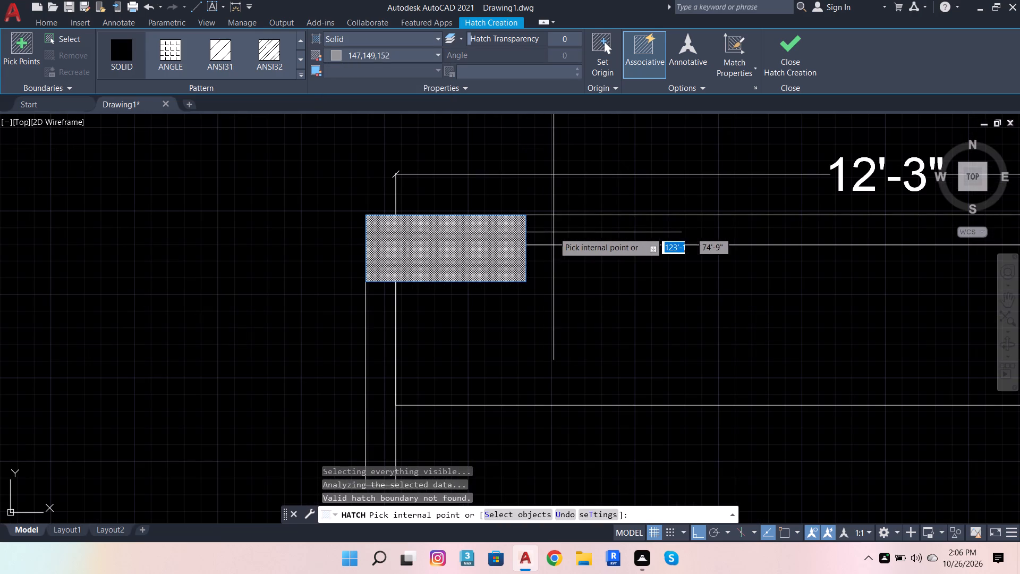
click(582, 232)
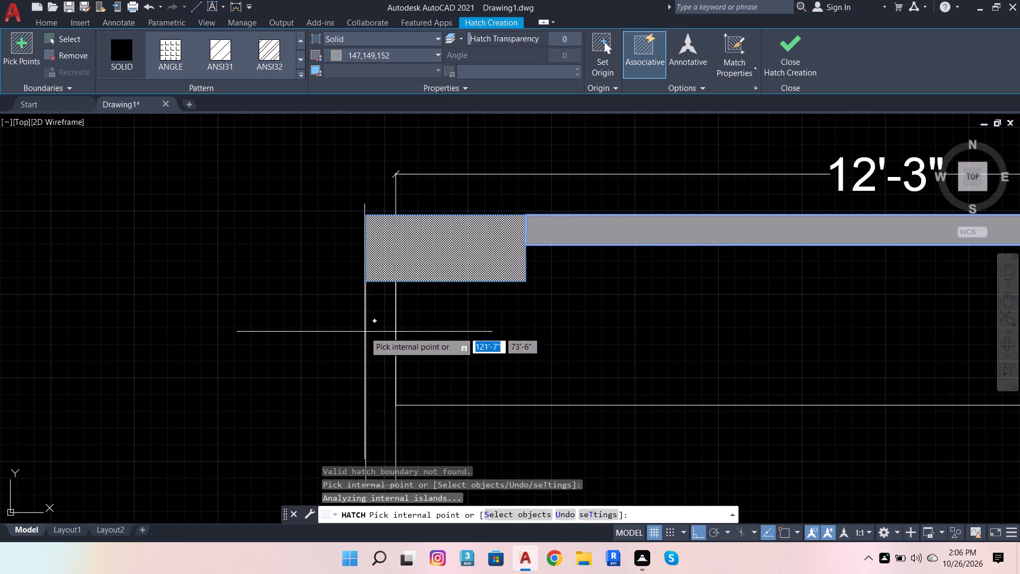
click(383, 319)
key(Escape)
scroll(276, 296, down, 3)
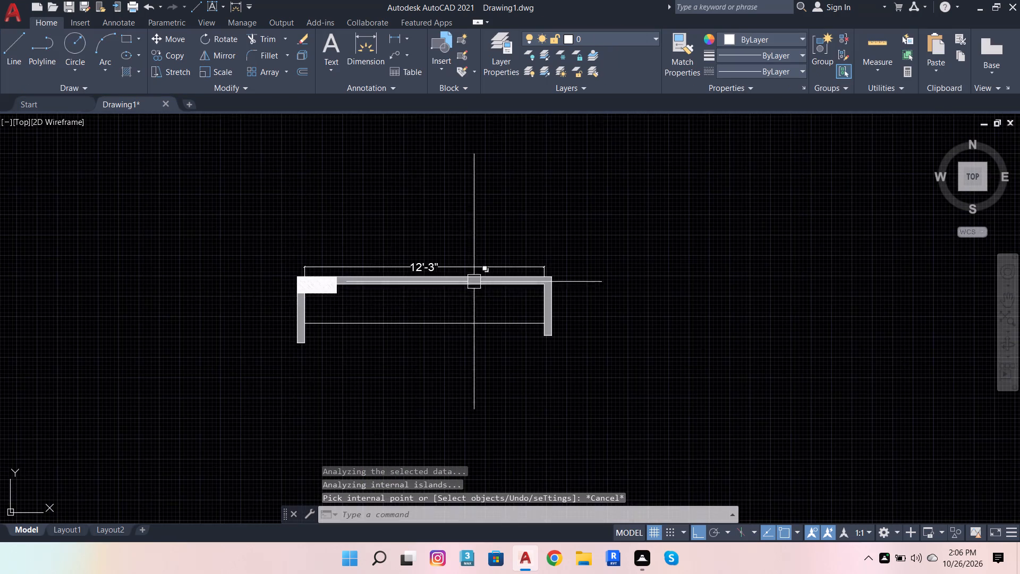
Assign the outline of the hatched corner rectangle to Layer1.
scroll(474, 282, up, 2)
scroll(505, 285, down, 2)
scroll(362, 292, up, 4)
scroll(412, 279, up, 3)
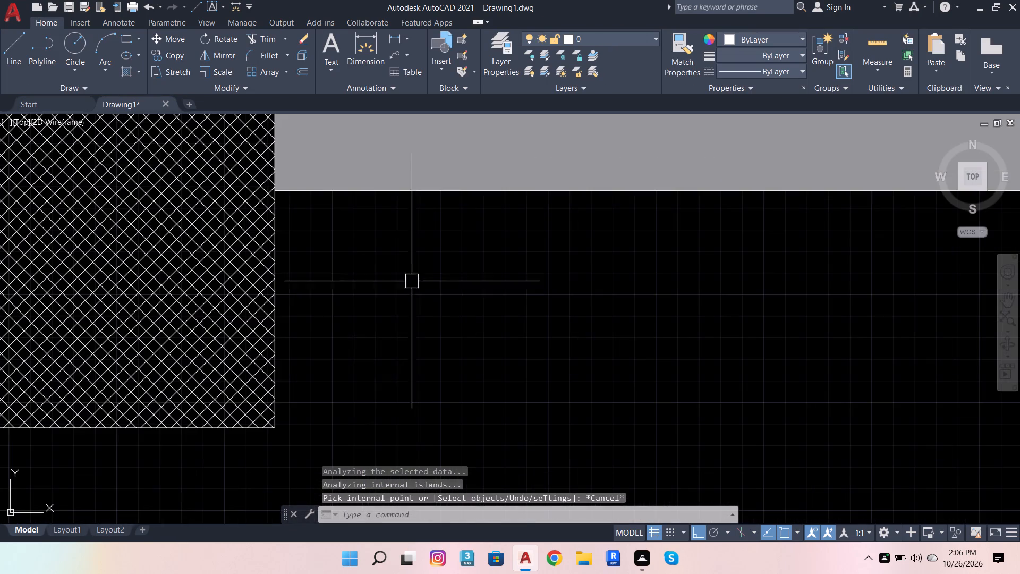
scroll(277, 327, up, 4)
click(257, 339)
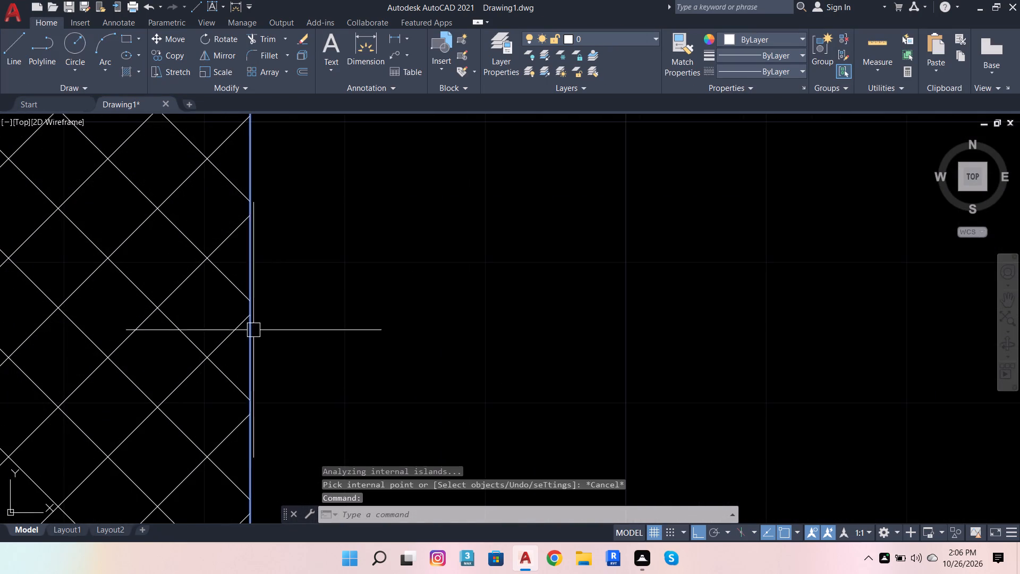
click(563, 42)
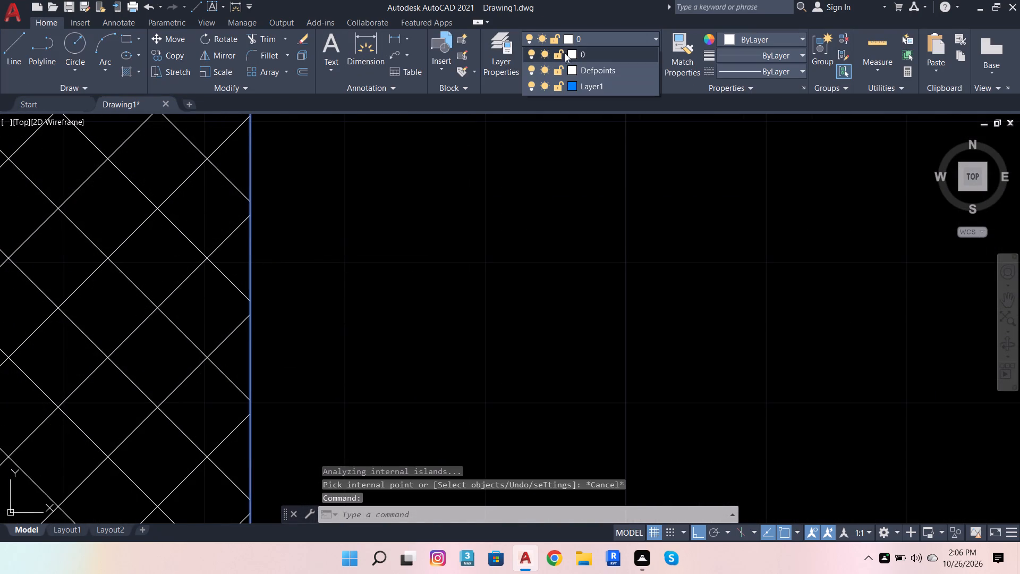
click(571, 88)
key(Escape)
scroll(452, 238, down, 4)
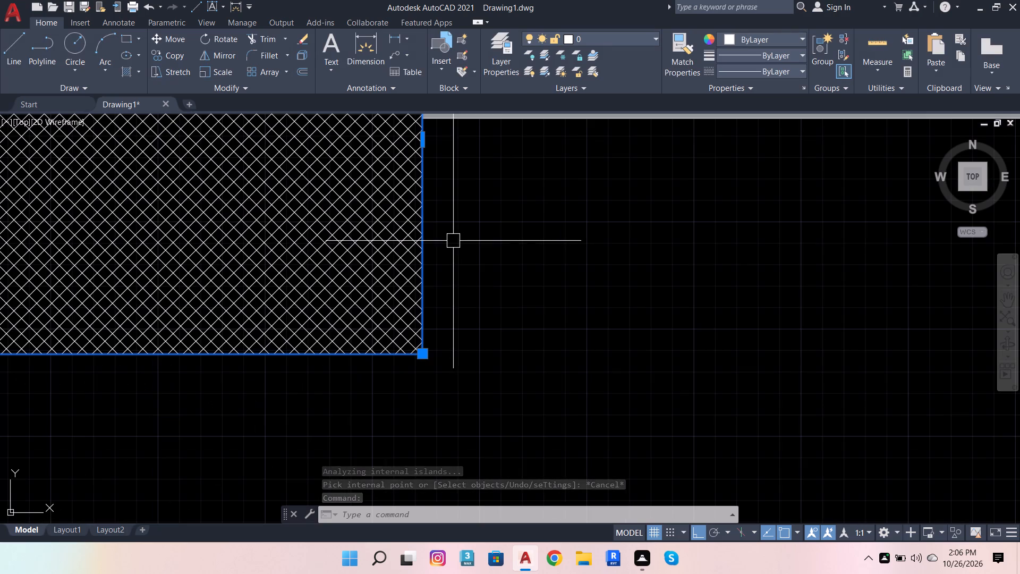
key(Escape)
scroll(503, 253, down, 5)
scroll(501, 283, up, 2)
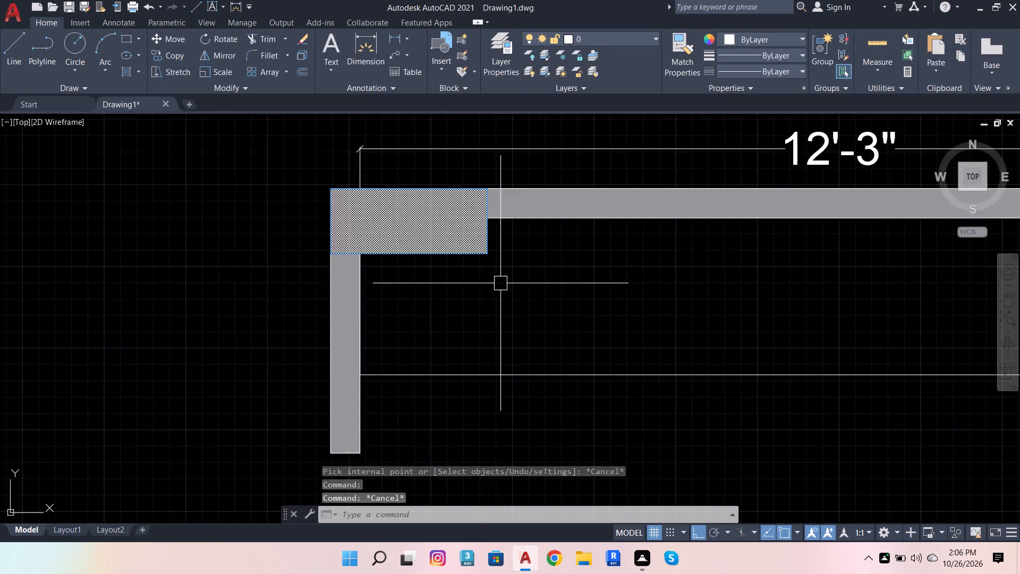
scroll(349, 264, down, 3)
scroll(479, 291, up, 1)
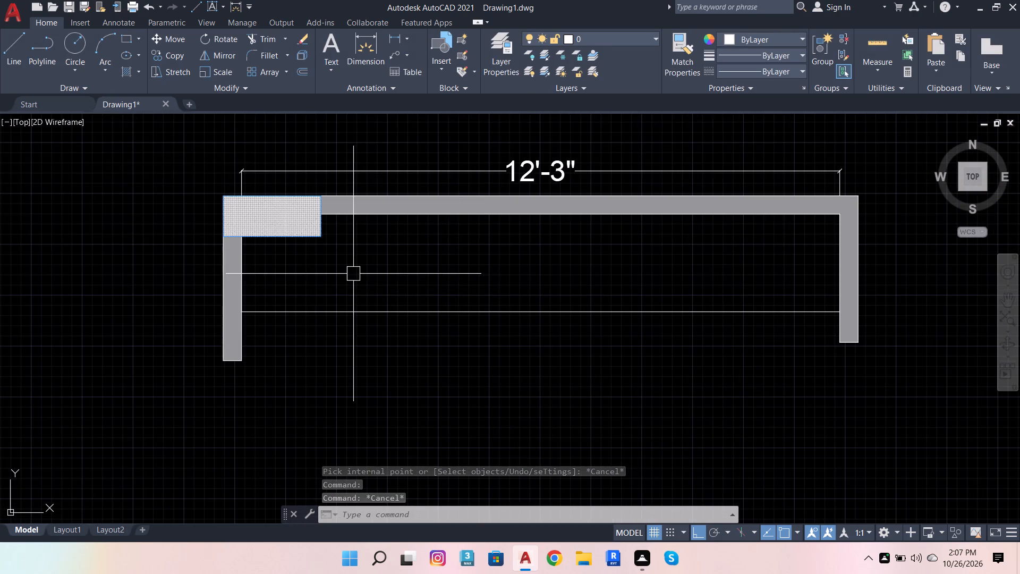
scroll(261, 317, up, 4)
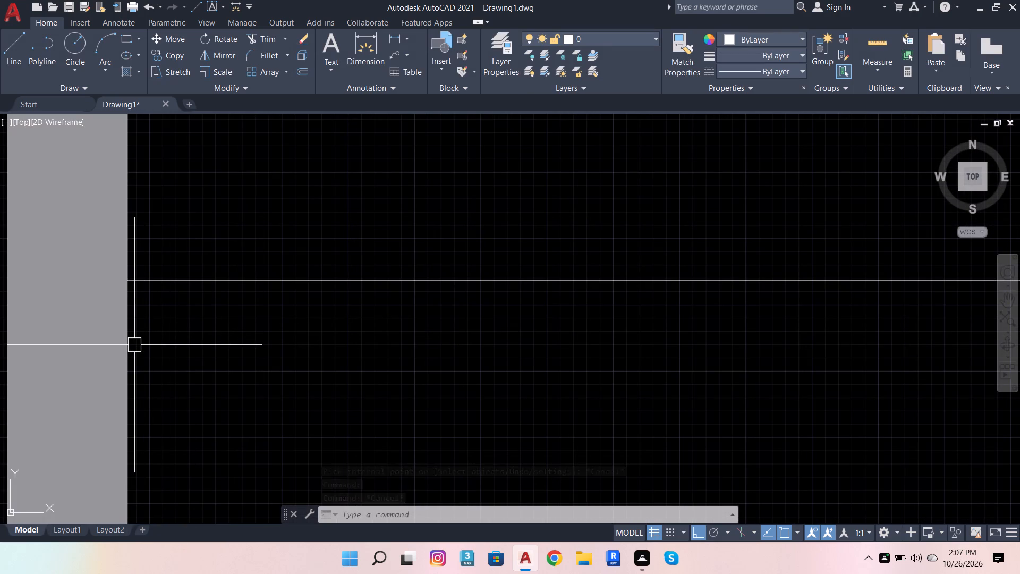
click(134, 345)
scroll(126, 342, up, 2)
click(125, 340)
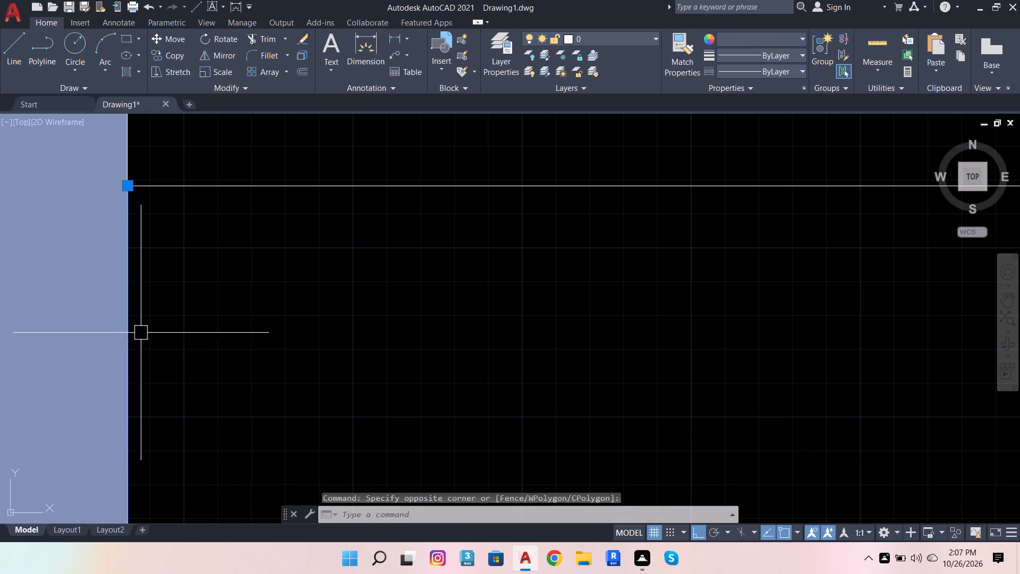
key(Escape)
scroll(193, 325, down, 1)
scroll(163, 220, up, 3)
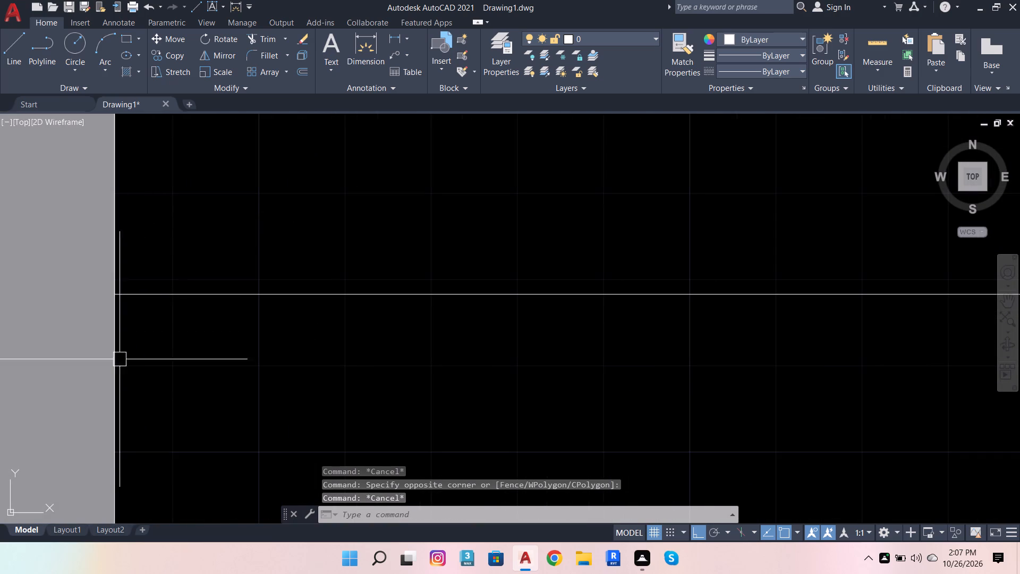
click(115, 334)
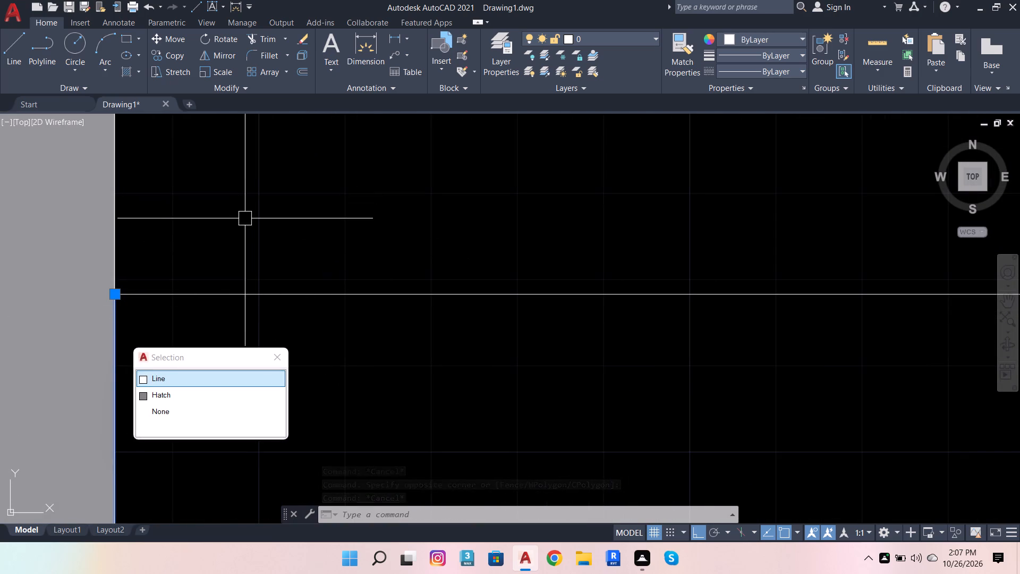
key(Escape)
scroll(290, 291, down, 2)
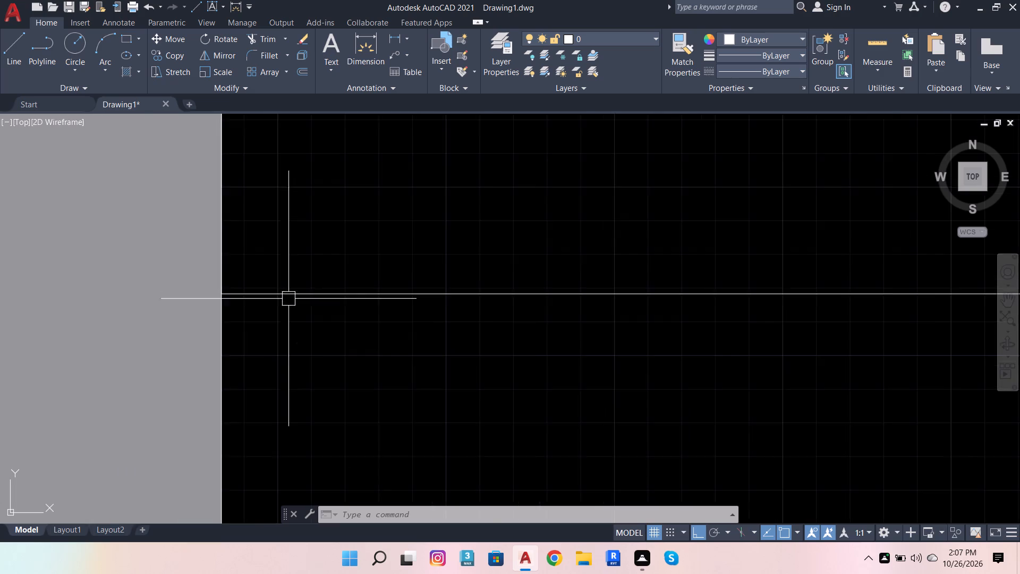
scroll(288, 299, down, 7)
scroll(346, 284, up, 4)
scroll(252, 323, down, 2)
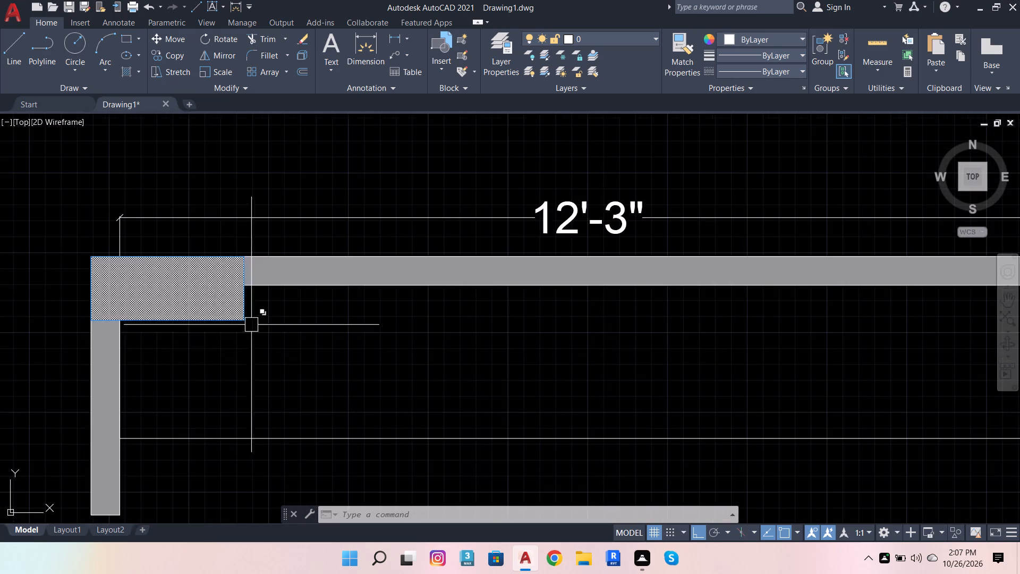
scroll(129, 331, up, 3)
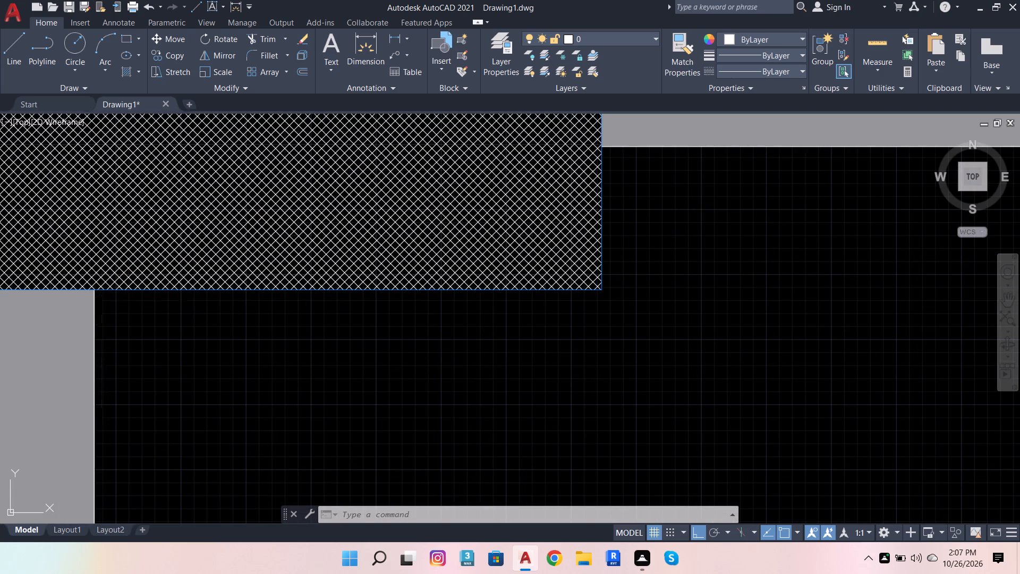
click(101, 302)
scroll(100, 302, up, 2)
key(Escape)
Offset the left wall's inner edge line, below the corner rectangle, by 2'3" into the room.
click(89, 294)
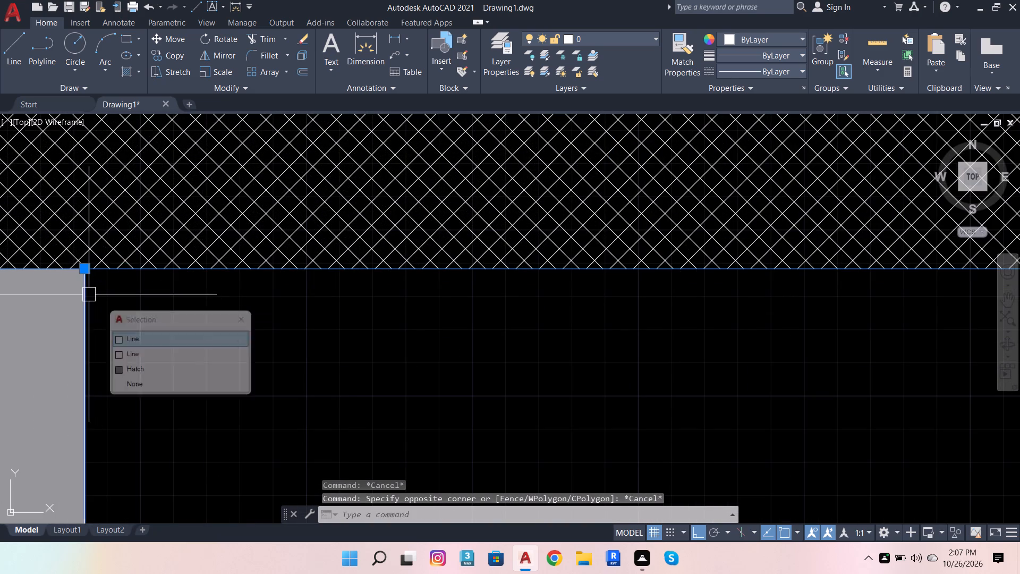
click(132, 338)
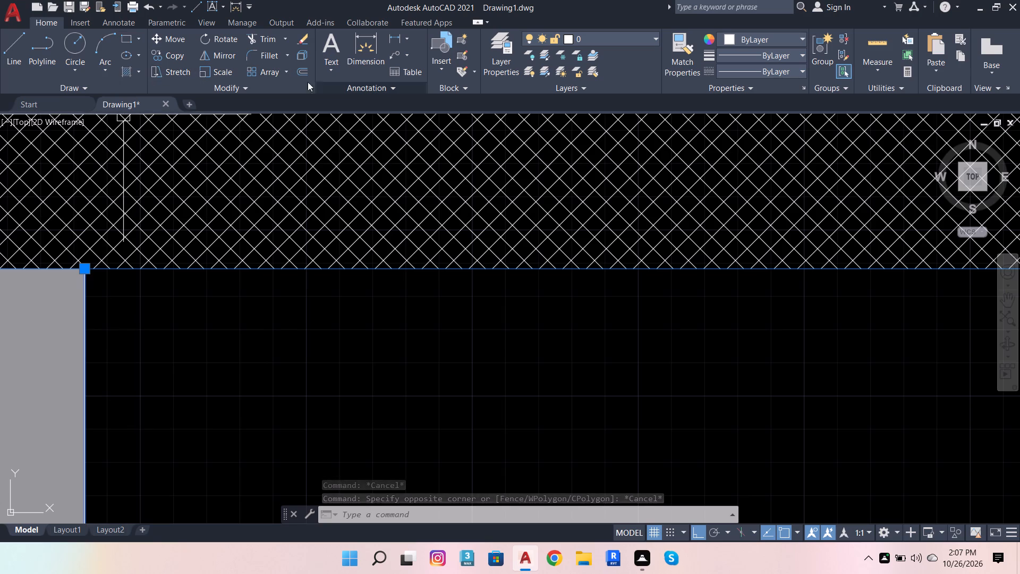
click(297, 71)
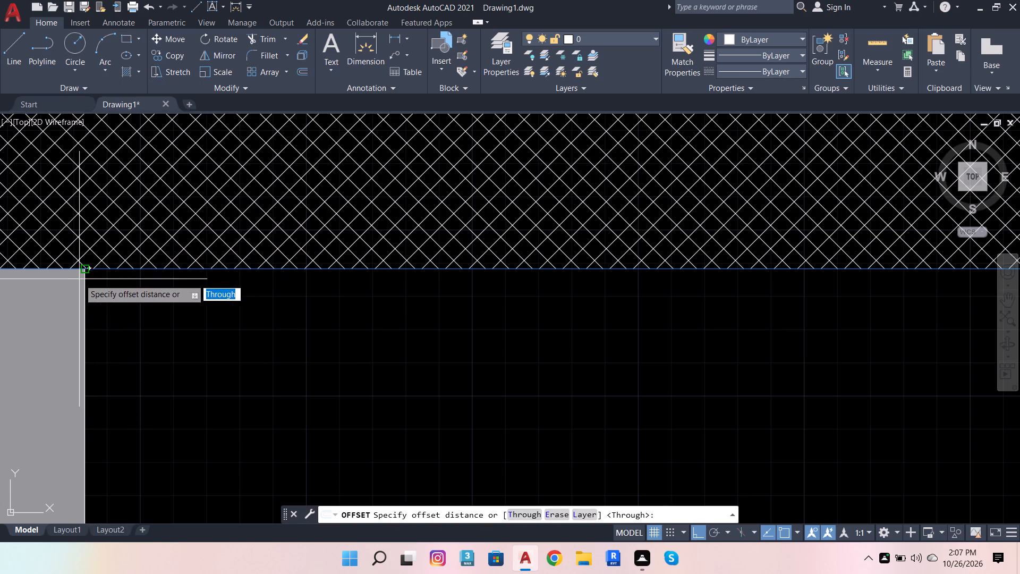
drag(88, 268, 90, 275)
scroll(180, 314, down, 3)
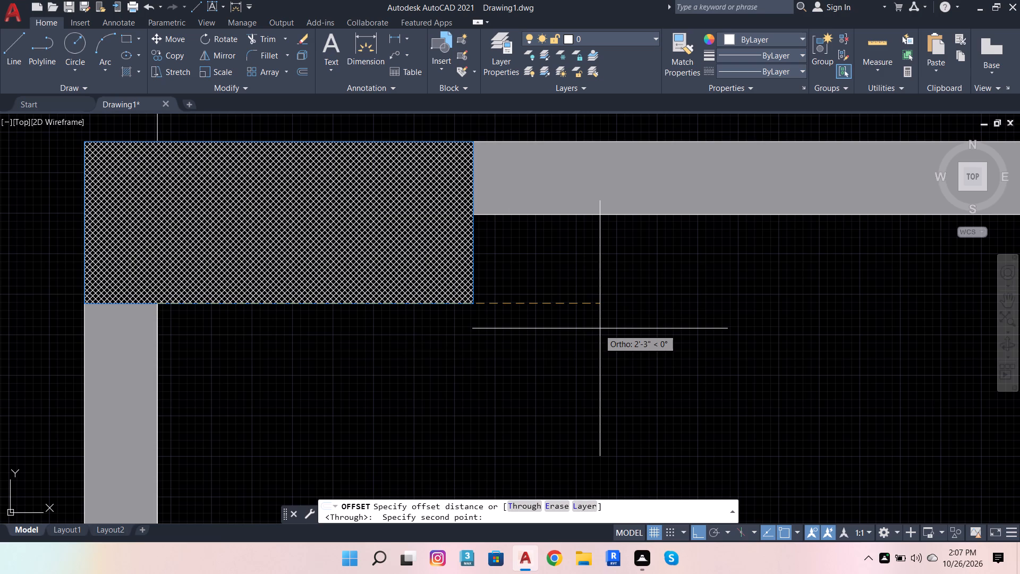
text(2'3)
key(Return)
click(600, 328)
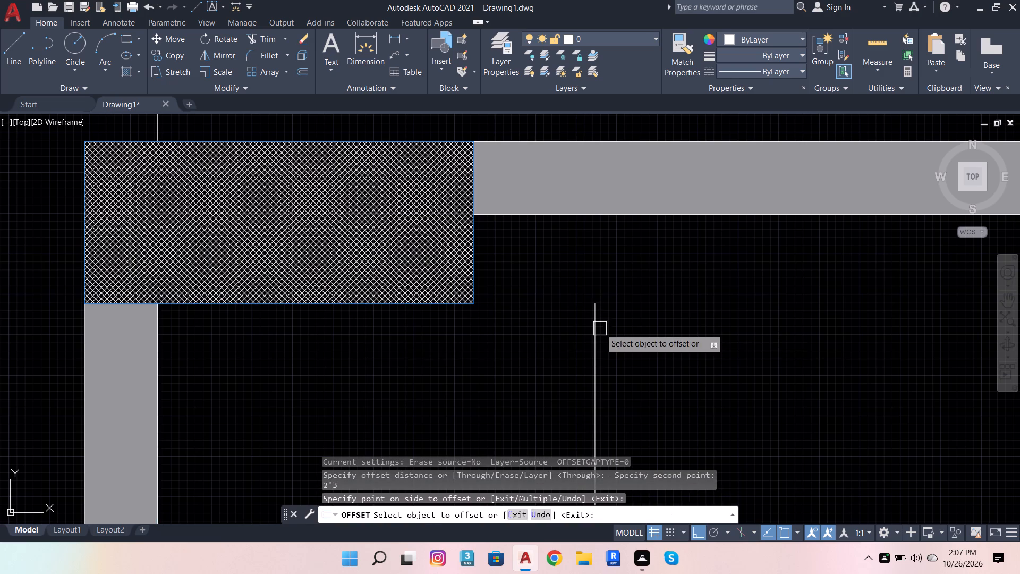
Offset the new vertical line 2' toward the right wall, repeating from each copy until there are four more divider lines.
scroll(449, 311, down, 3)
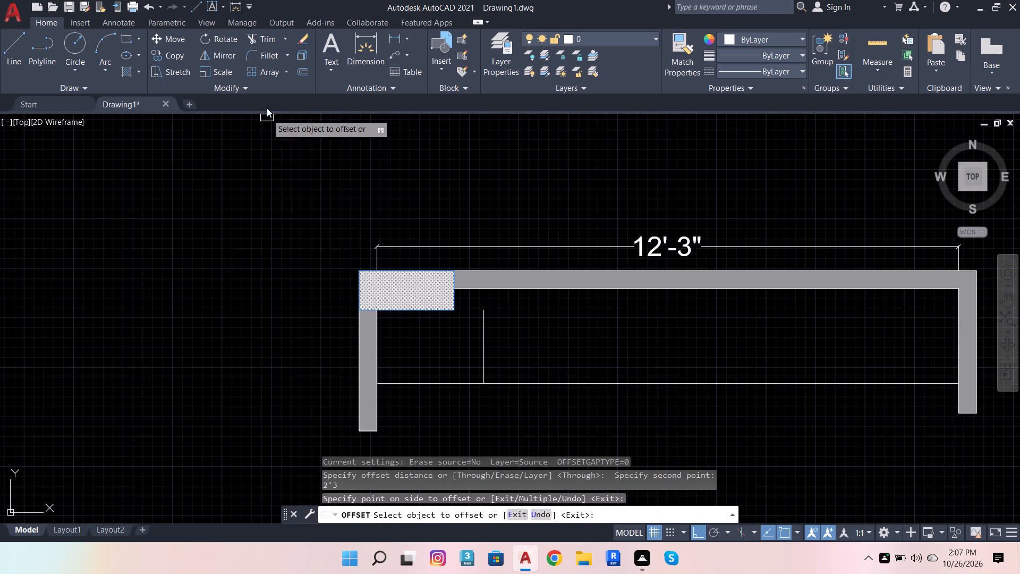
click(300, 68)
click(483, 313)
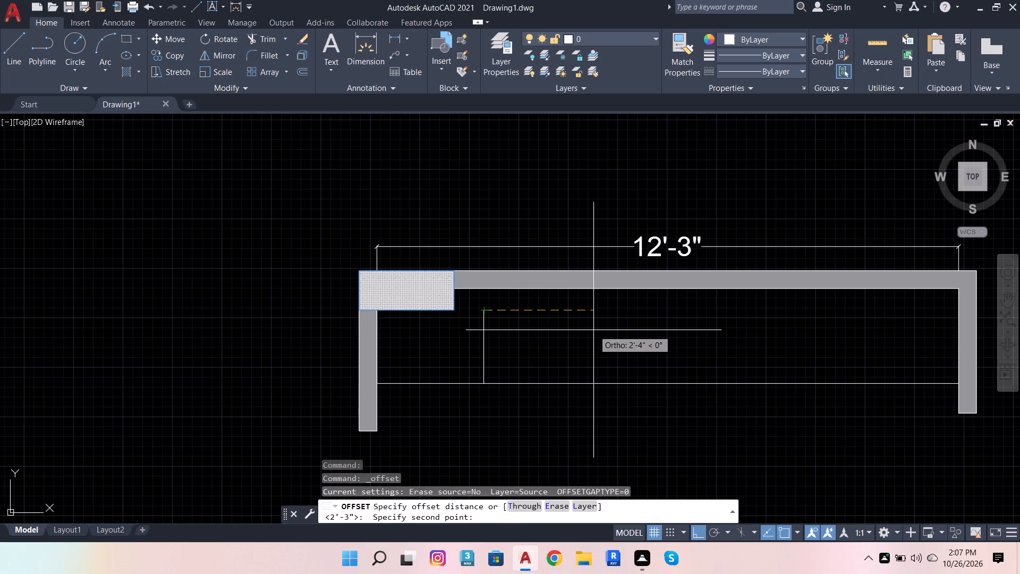
text(2')
key(Return)
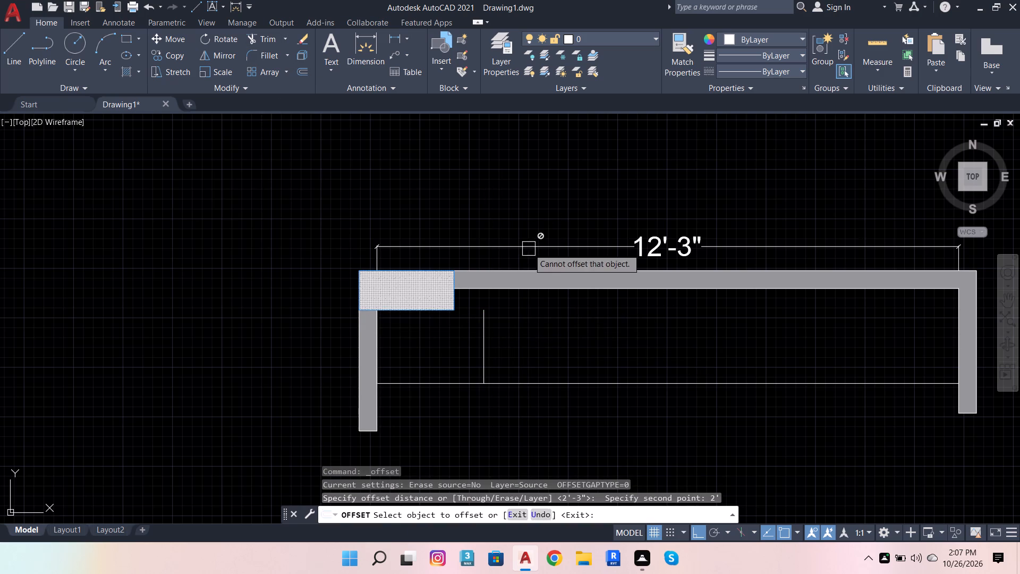
click(478, 340)
click(598, 334)
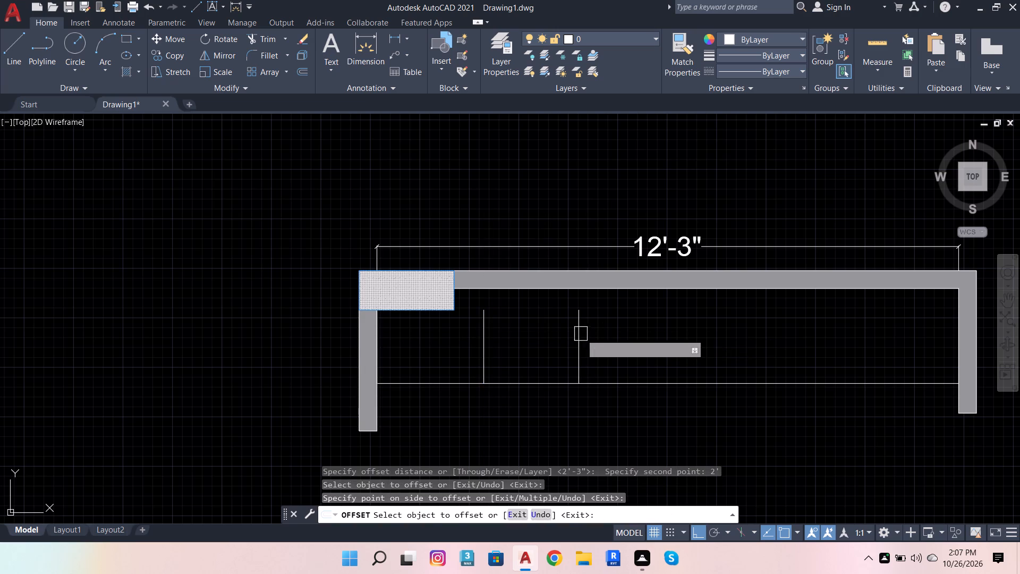
drag(576, 331, 583, 332)
click(682, 336)
drag(671, 335, 692, 336)
click(740, 336)
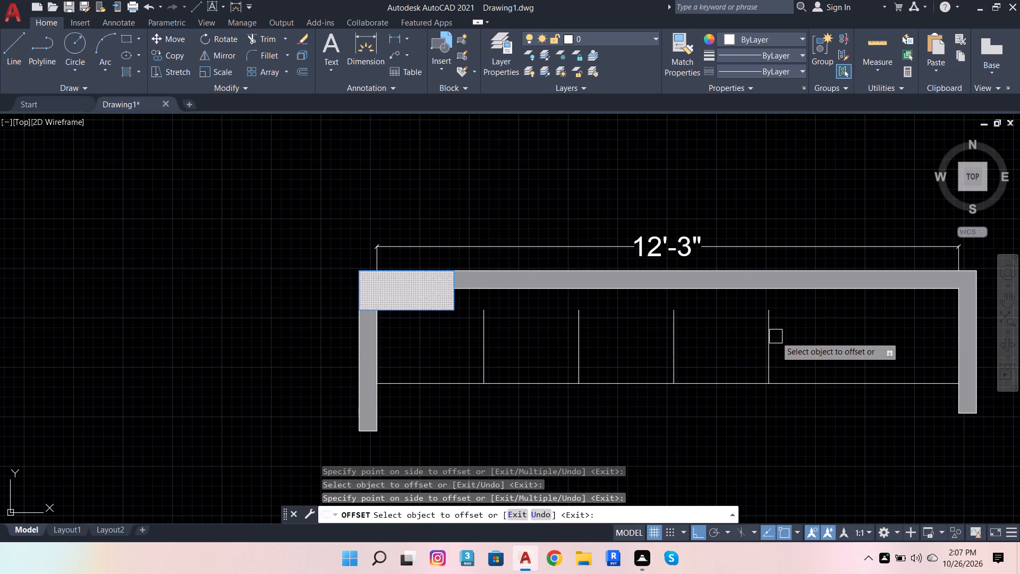
drag(775, 332, 788, 334)
click(895, 333)
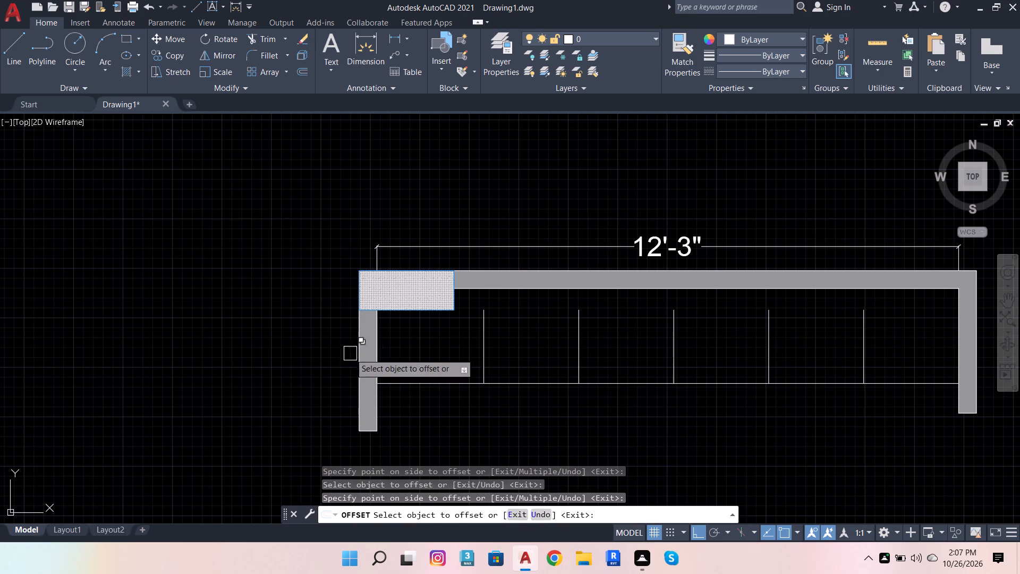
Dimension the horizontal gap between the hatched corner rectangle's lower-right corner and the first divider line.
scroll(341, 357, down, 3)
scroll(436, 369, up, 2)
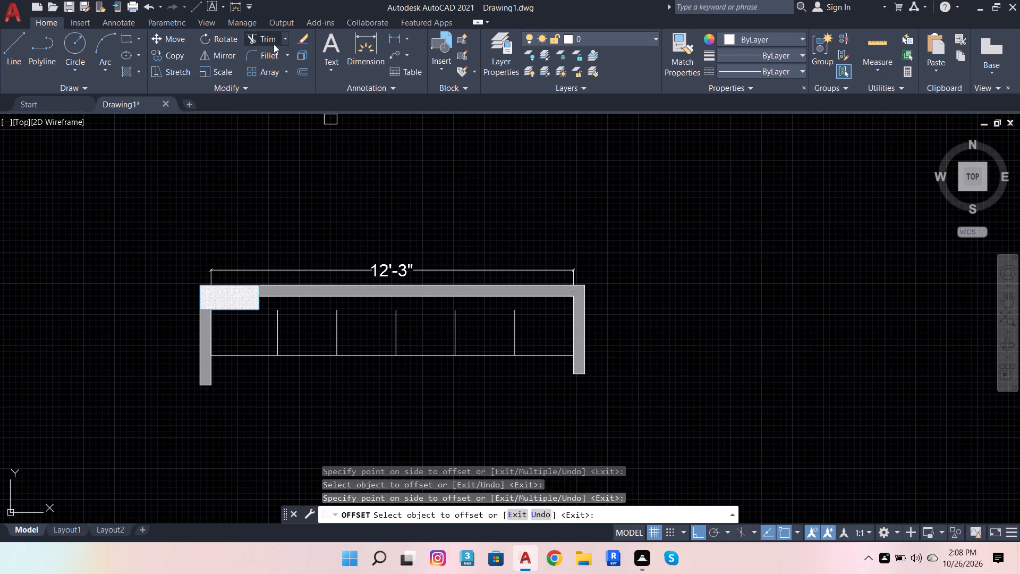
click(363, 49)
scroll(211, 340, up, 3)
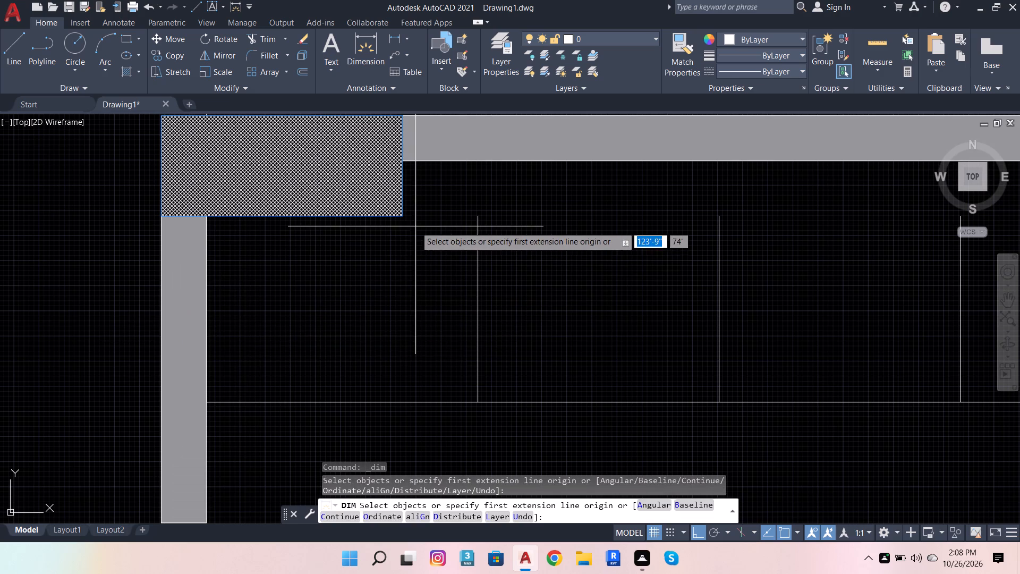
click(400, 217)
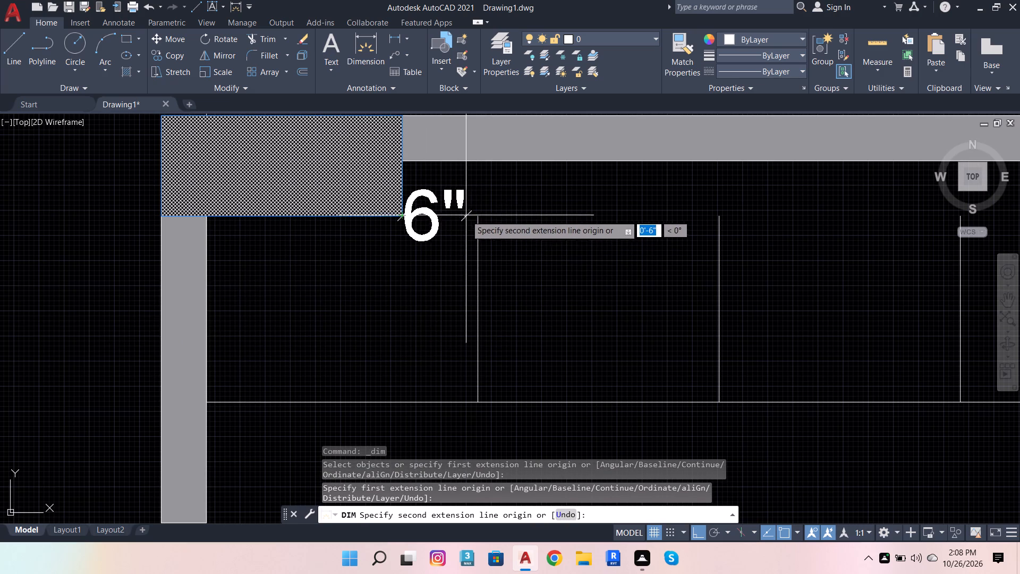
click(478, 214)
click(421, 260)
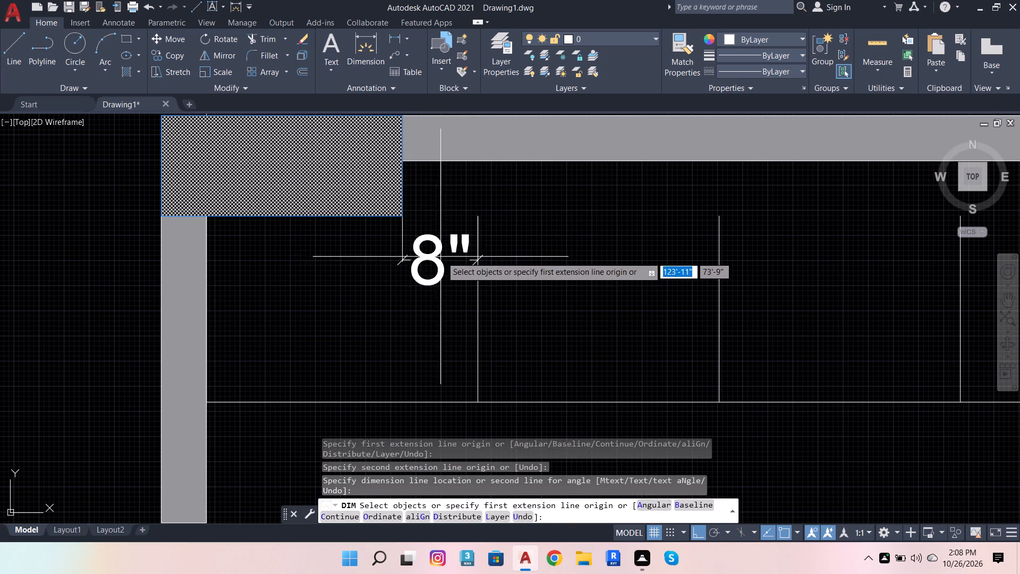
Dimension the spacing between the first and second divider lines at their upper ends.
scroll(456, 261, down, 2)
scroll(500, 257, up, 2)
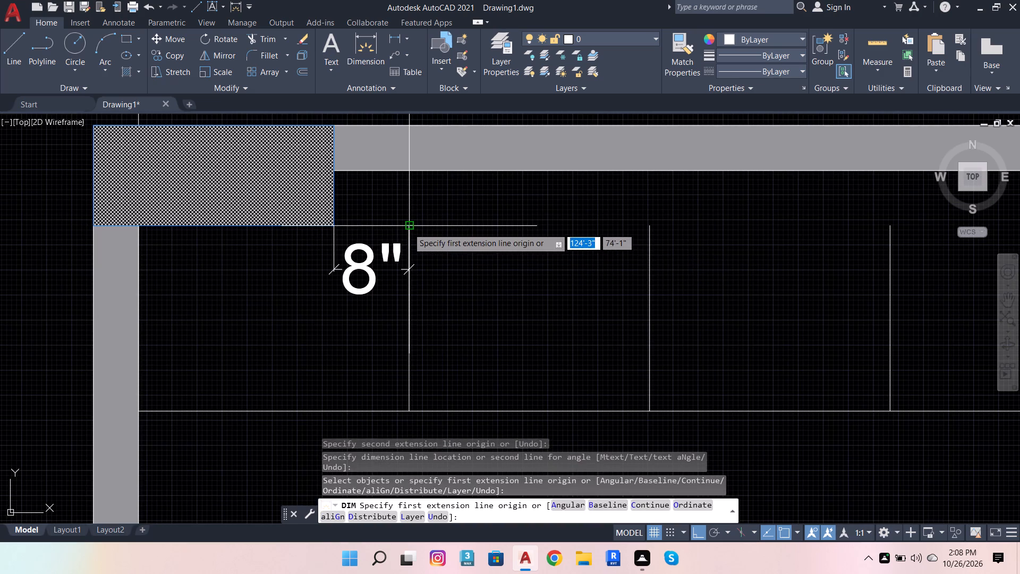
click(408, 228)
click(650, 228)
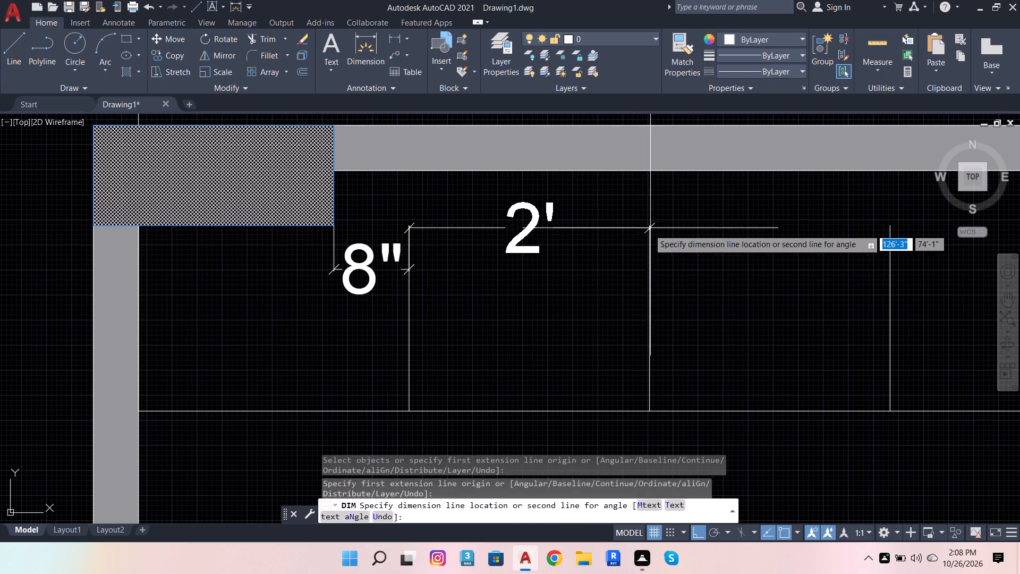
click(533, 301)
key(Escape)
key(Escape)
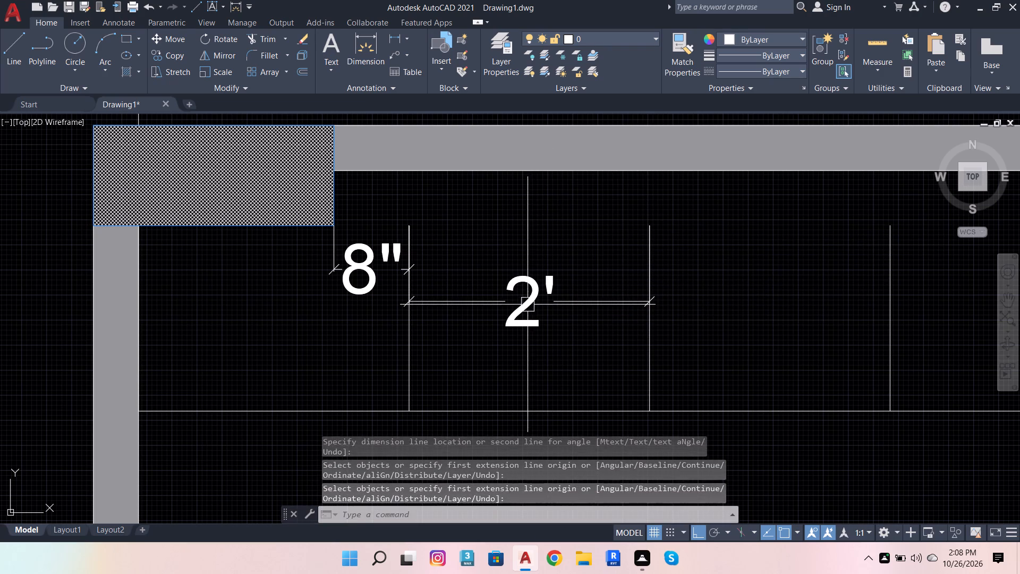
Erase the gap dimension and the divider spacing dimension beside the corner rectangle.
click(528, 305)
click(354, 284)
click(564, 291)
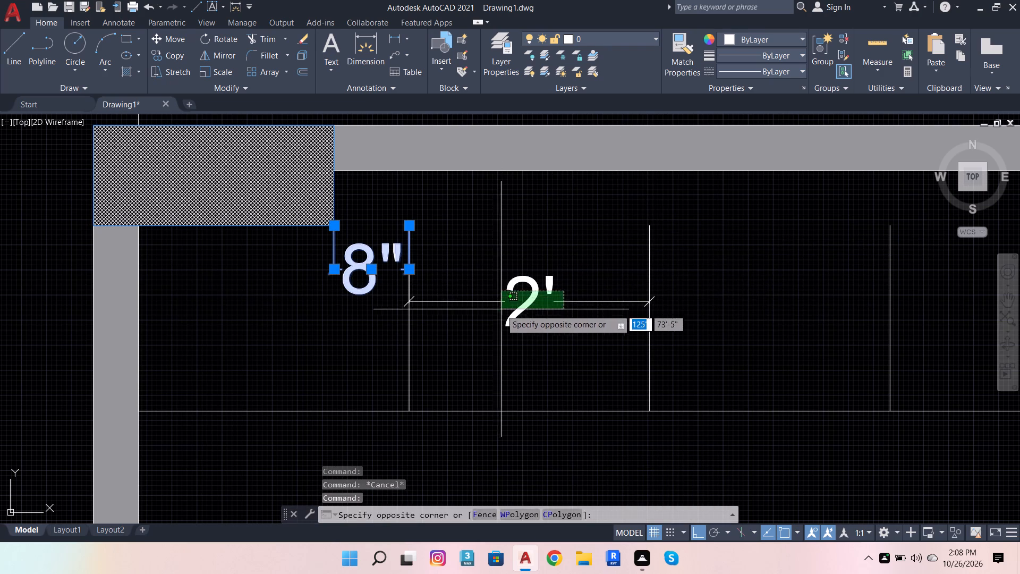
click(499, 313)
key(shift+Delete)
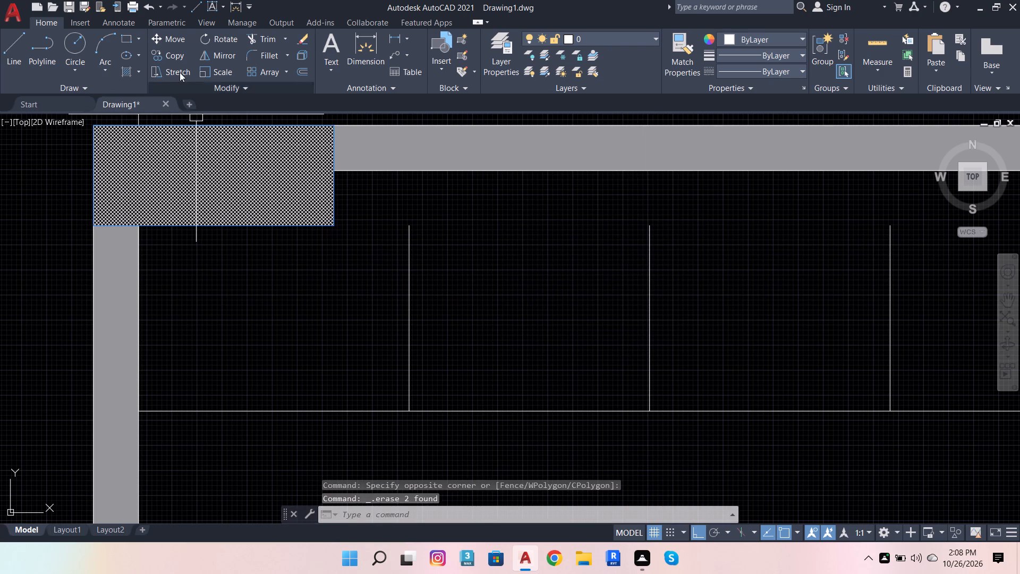
Extend all five vertical divider lines up to the inner edge of the top wall.
click(262, 44)
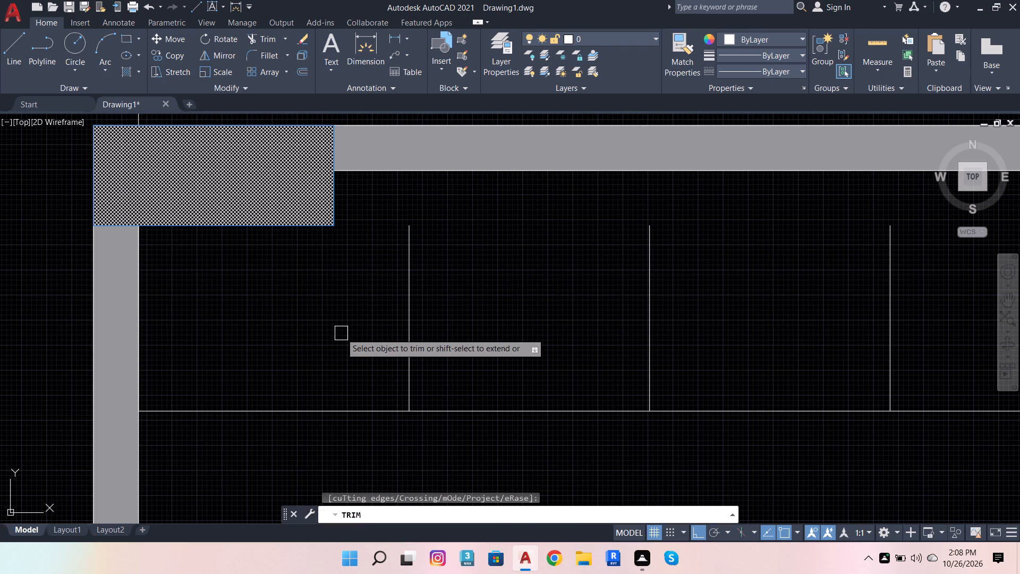
shift+drag(341, 333, 455, 329)
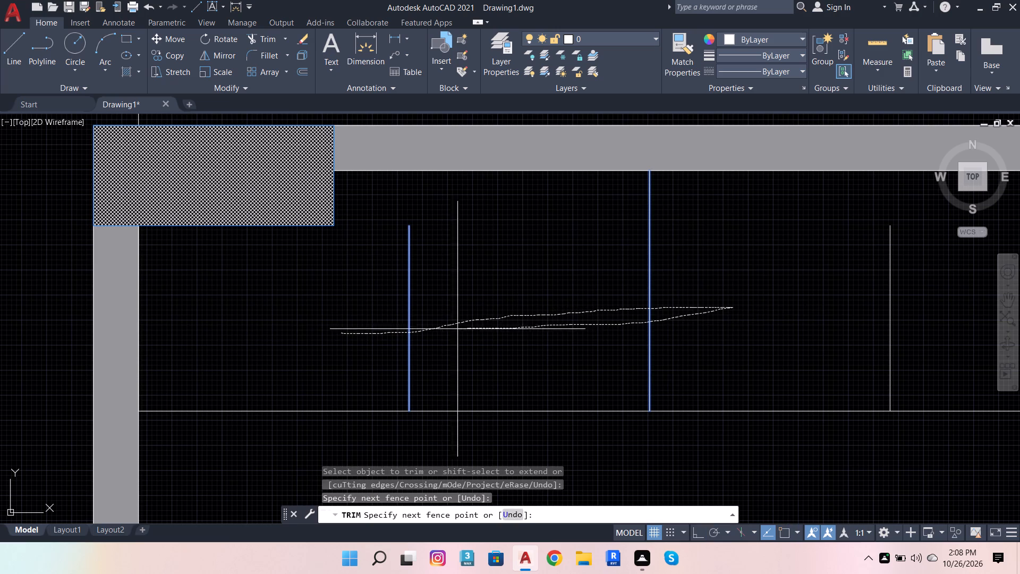
shift+drag(455, 329, 421, 276)
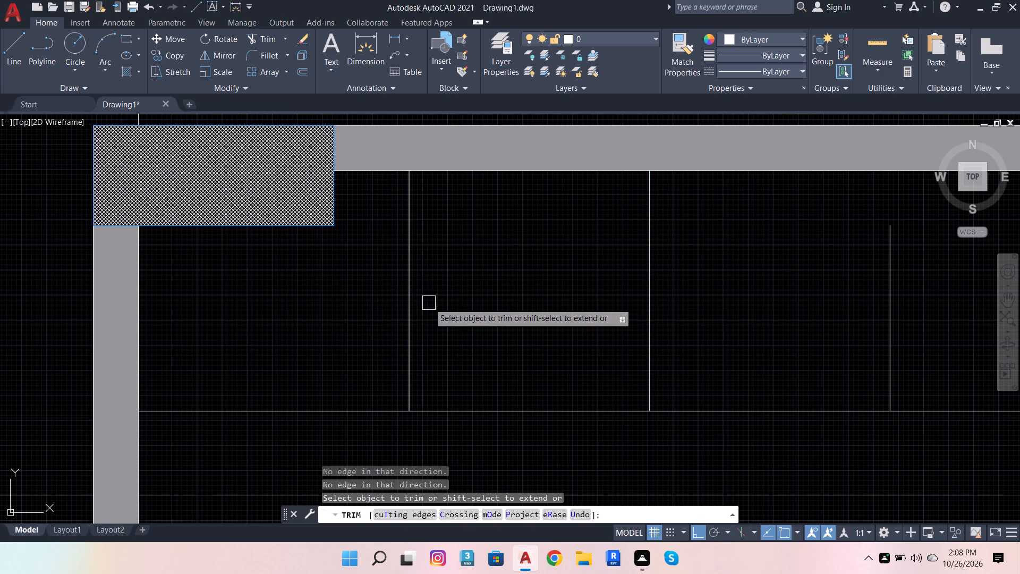
scroll(405, 319, down, 2)
shift+drag(542, 314, 705, 299)
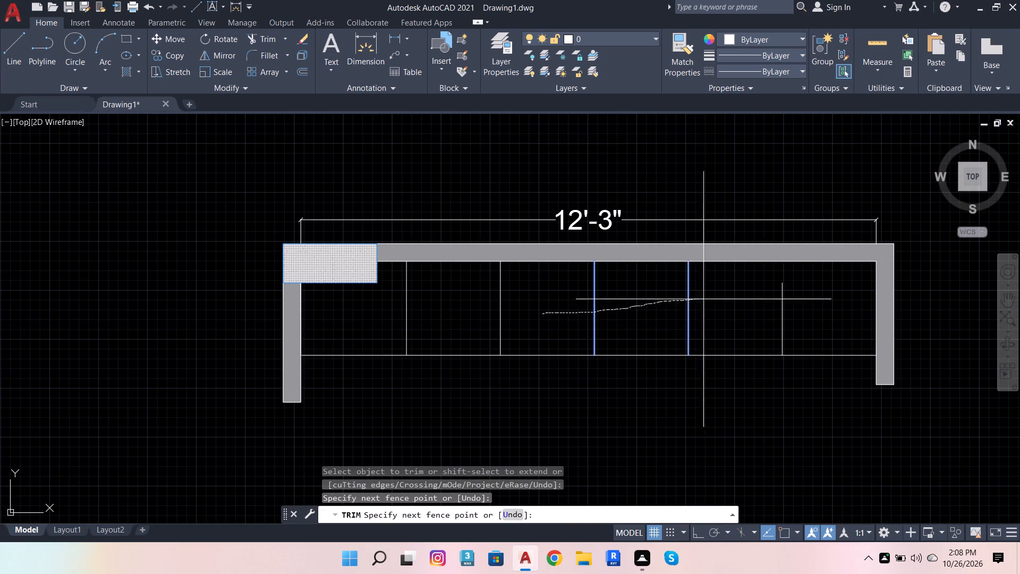
shift+drag(705, 299, 801, 305)
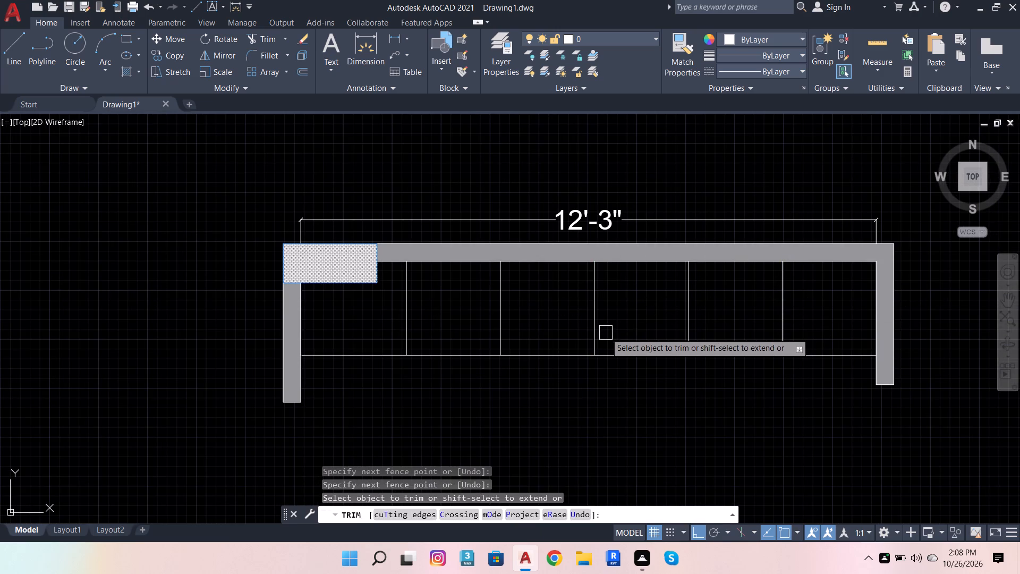
key(Escape)
Draw a horizontal line from the hatched rectangle's lower-right corner across the first divider and trim the part beyond that divider.
scroll(382, 310, up, 1)
click(15, 52)
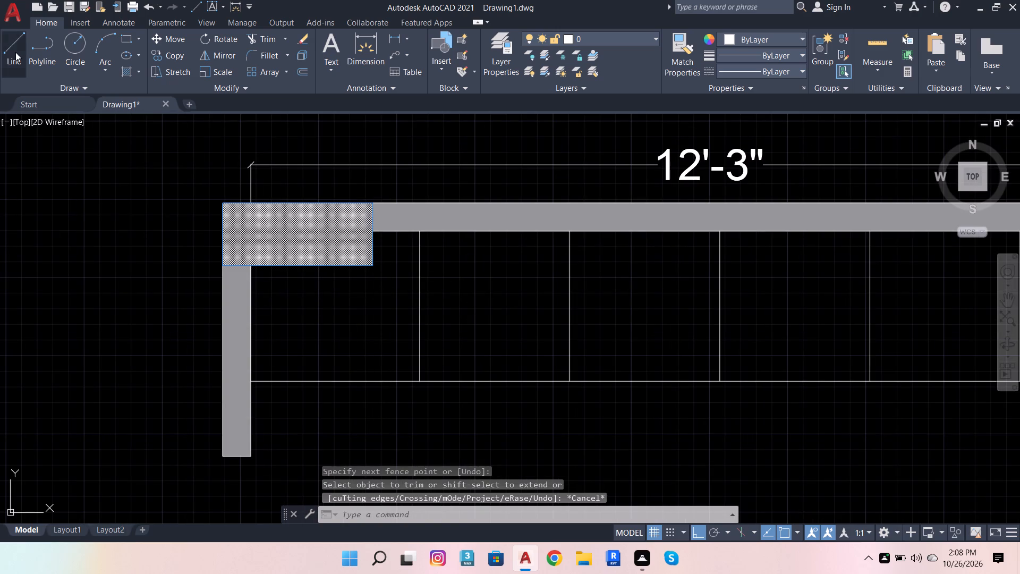
scroll(380, 266, up, 3)
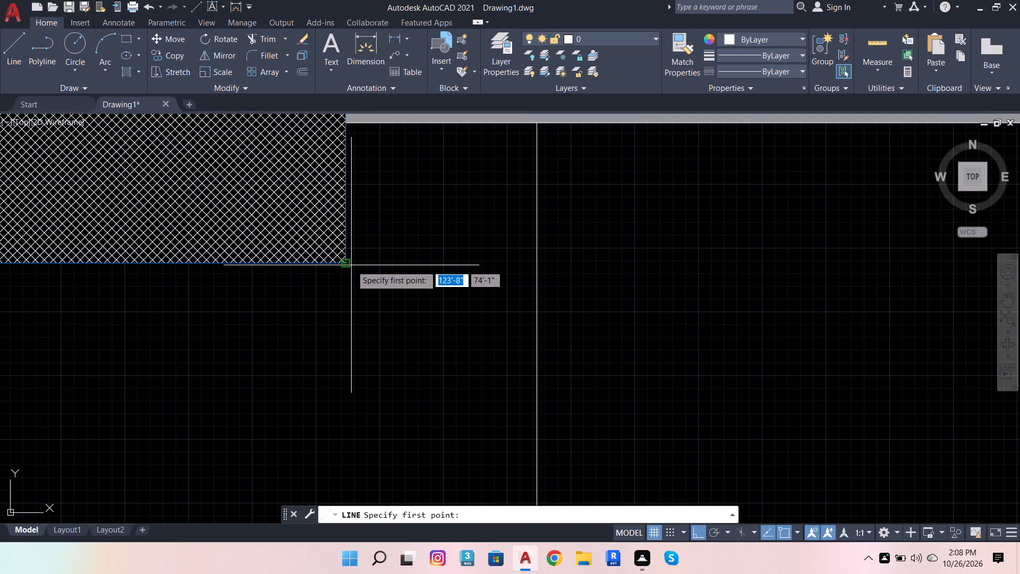
click(351, 265)
click(563, 260)
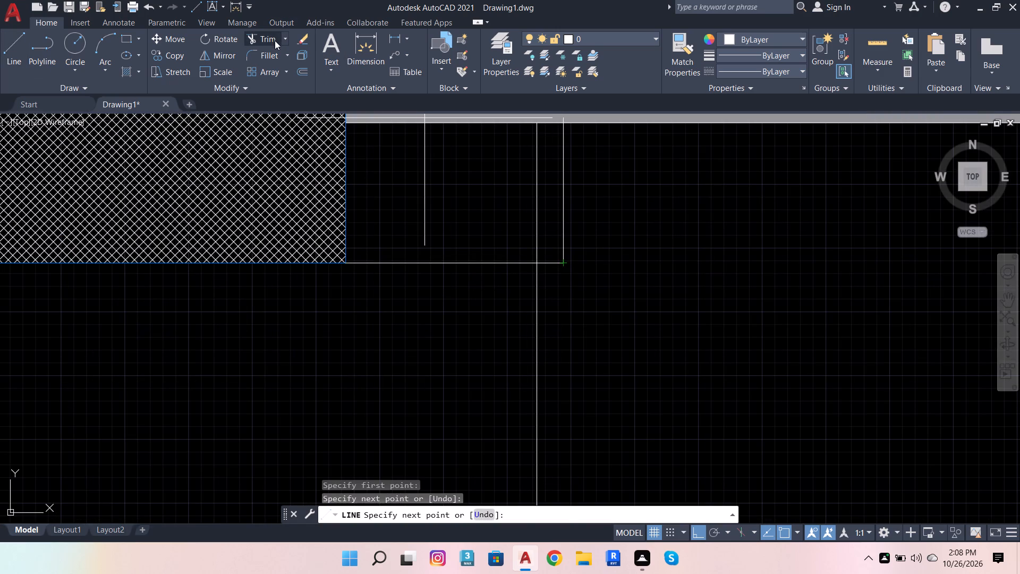
click(271, 39)
click(555, 263)
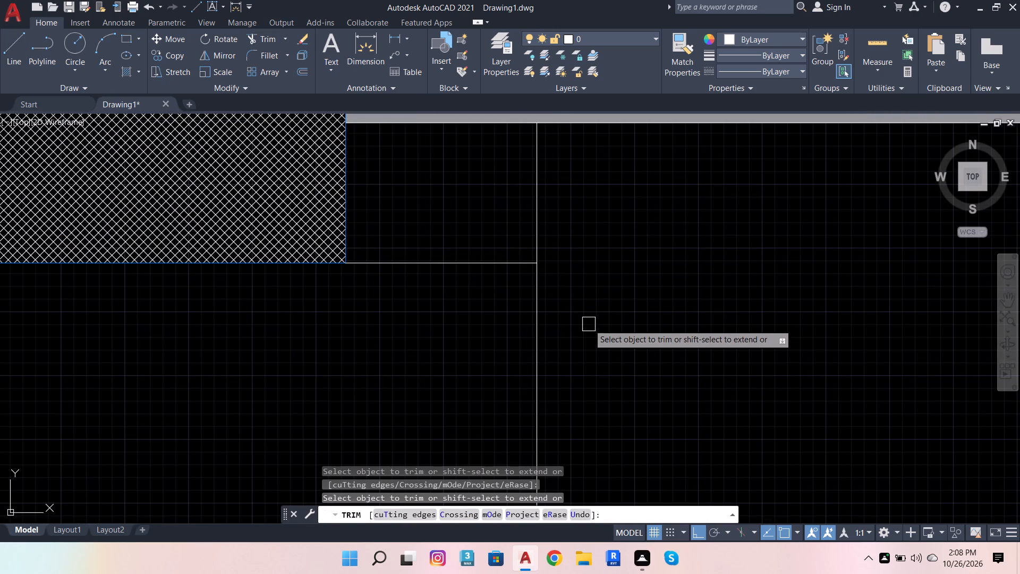
key(Escape)
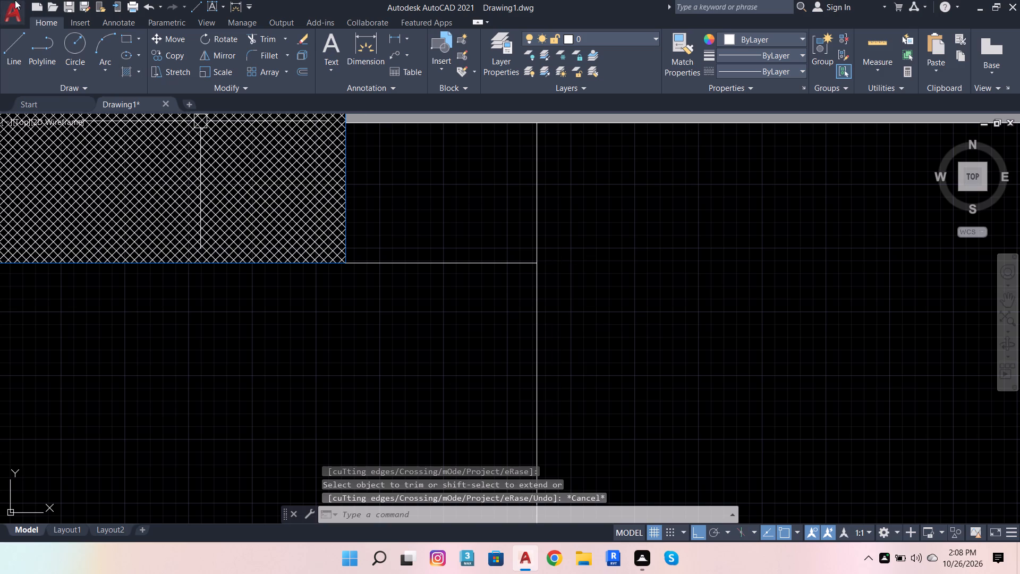
Draw a rectangle about 8" wide and 6" high between the hatched rectangle, the top wall's inner edge and the first divider.
click(127, 38)
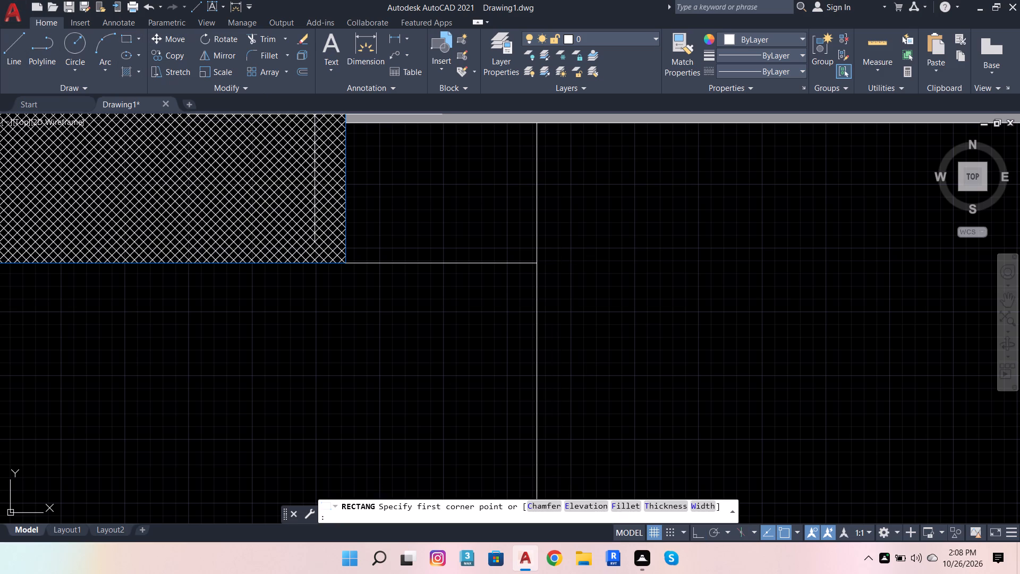
click(347, 125)
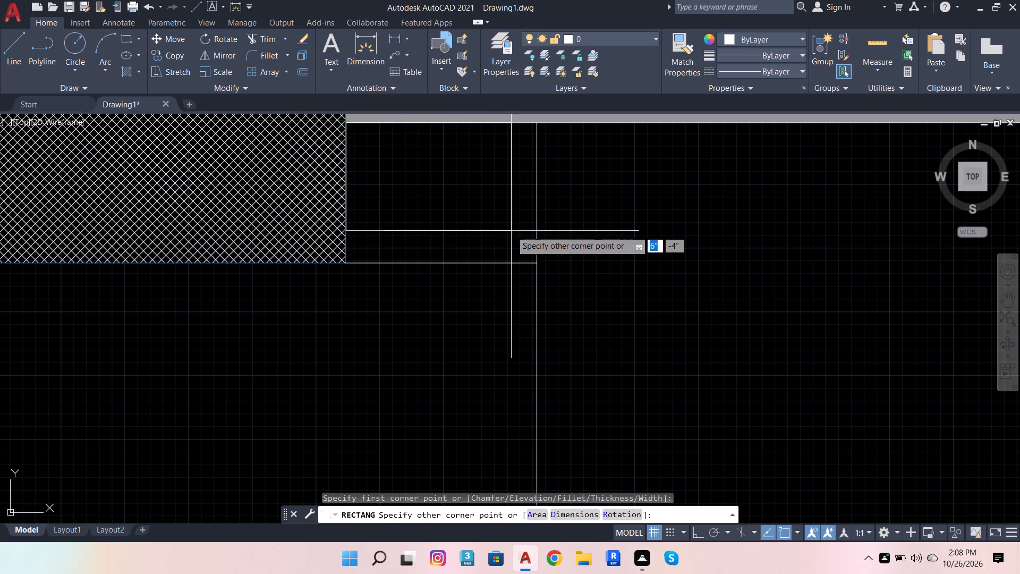
click(539, 262)
key(Escape)
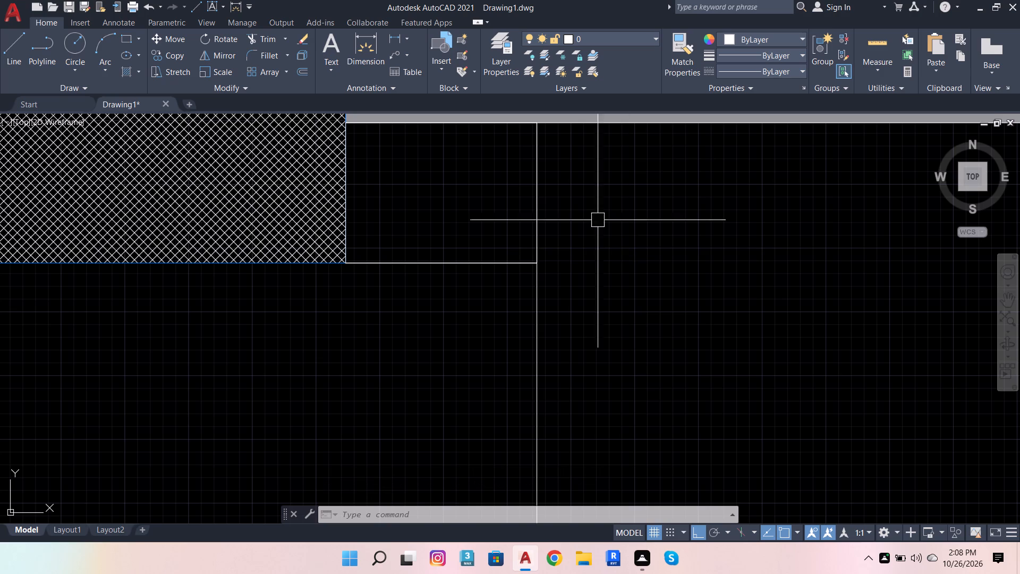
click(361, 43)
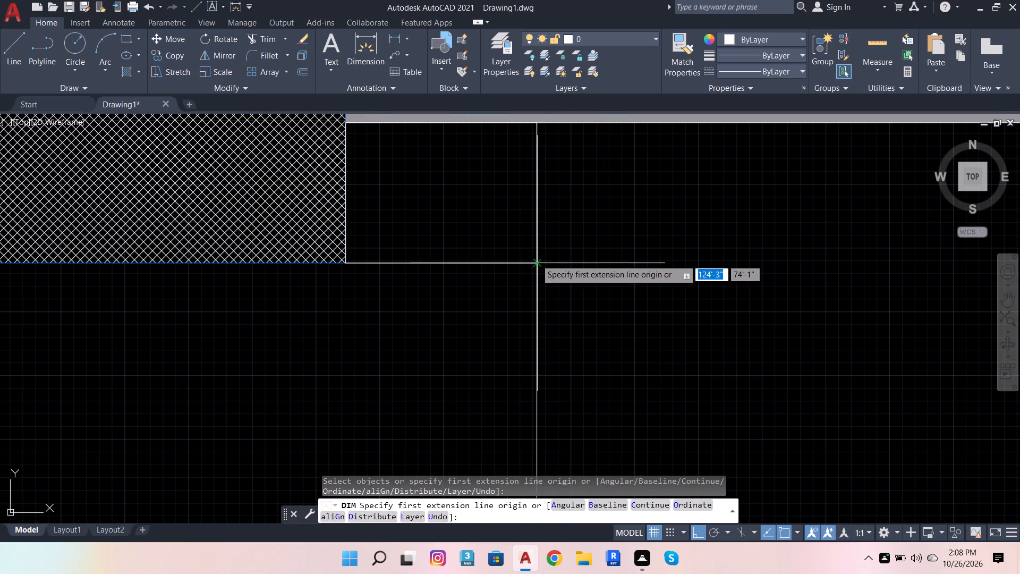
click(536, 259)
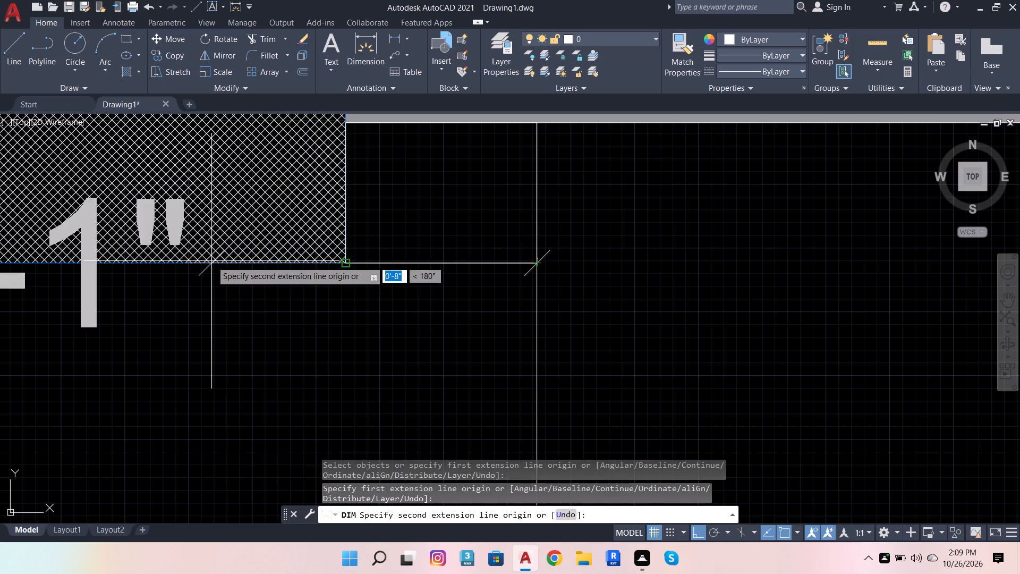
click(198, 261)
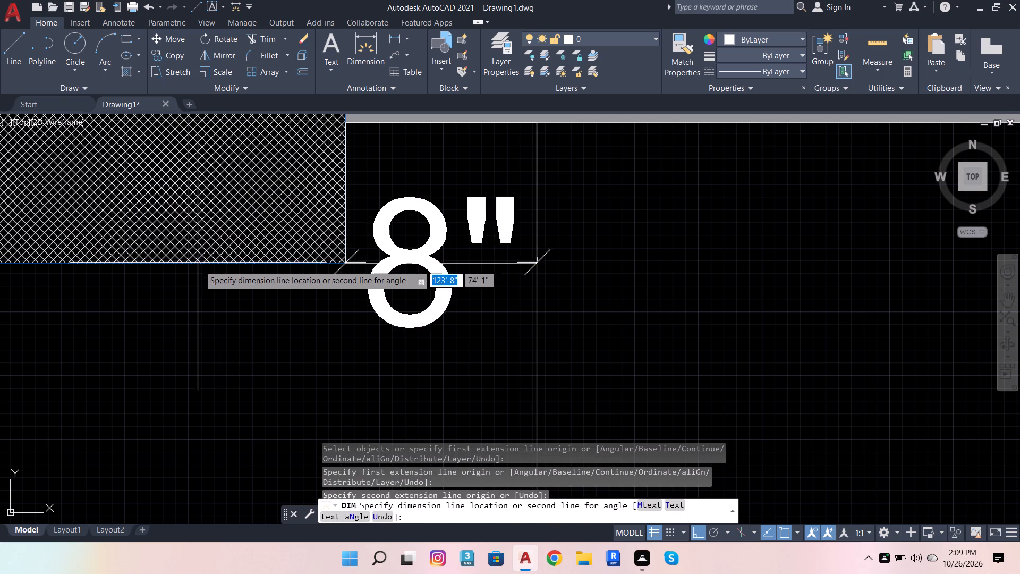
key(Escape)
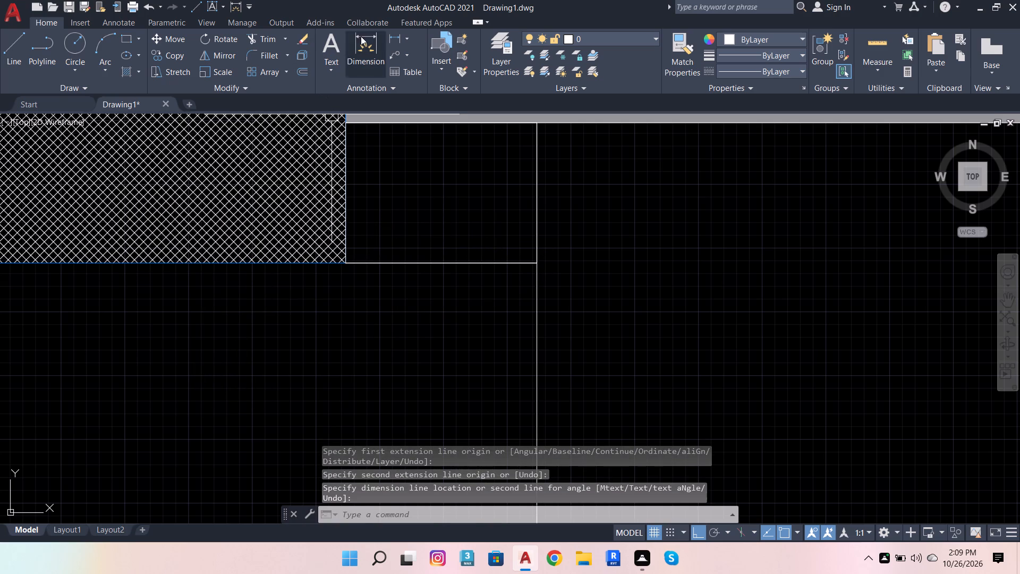
Place a 1'1" horizontal dimension from the small rectangle's lower-right corner toward the left wall, with the dimension line below it.
click(362, 38)
click(535, 265)
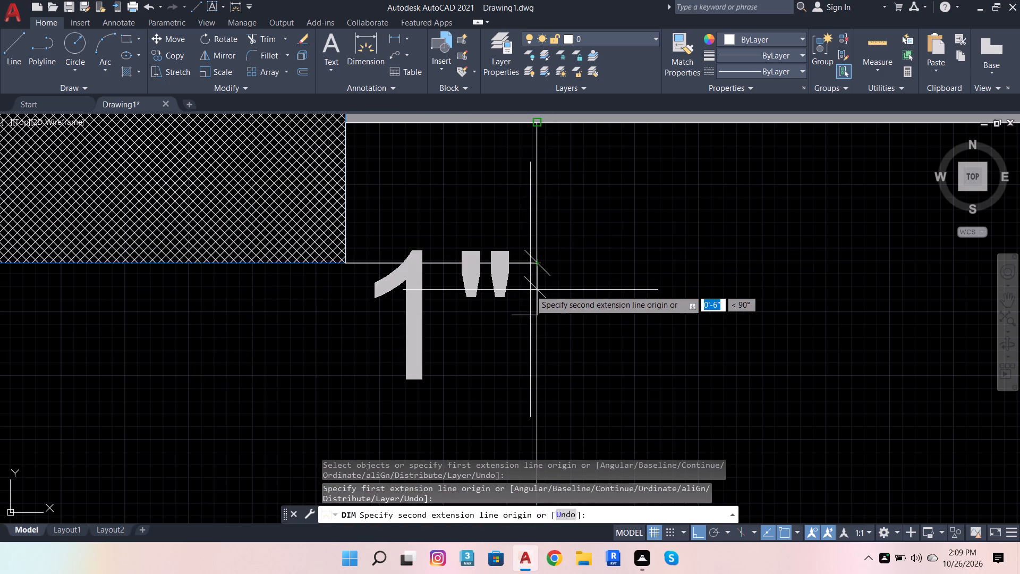
text(1'1)
key(Return)
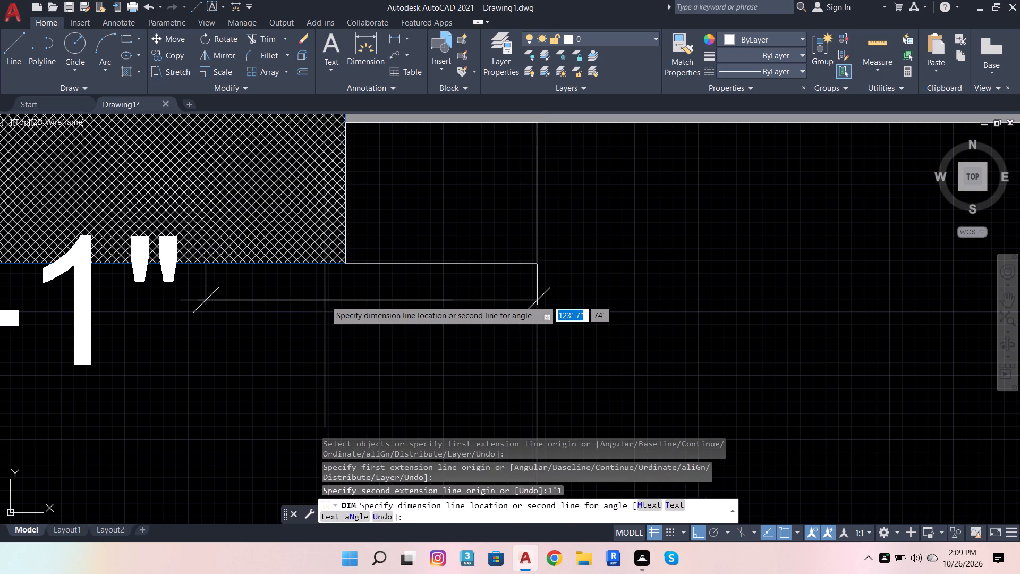
scroll(325, 300, down, 1)
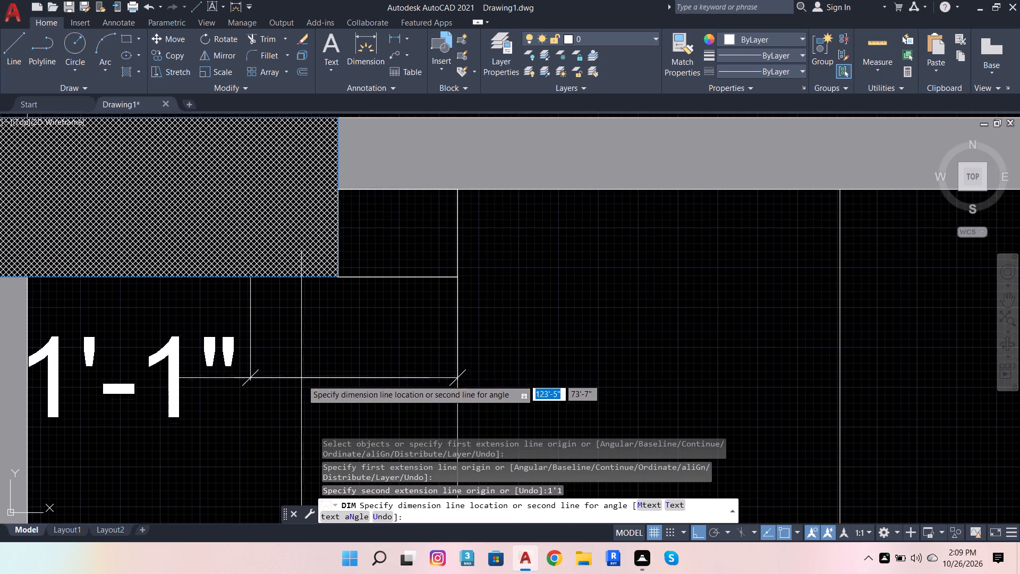
click(304, 386)
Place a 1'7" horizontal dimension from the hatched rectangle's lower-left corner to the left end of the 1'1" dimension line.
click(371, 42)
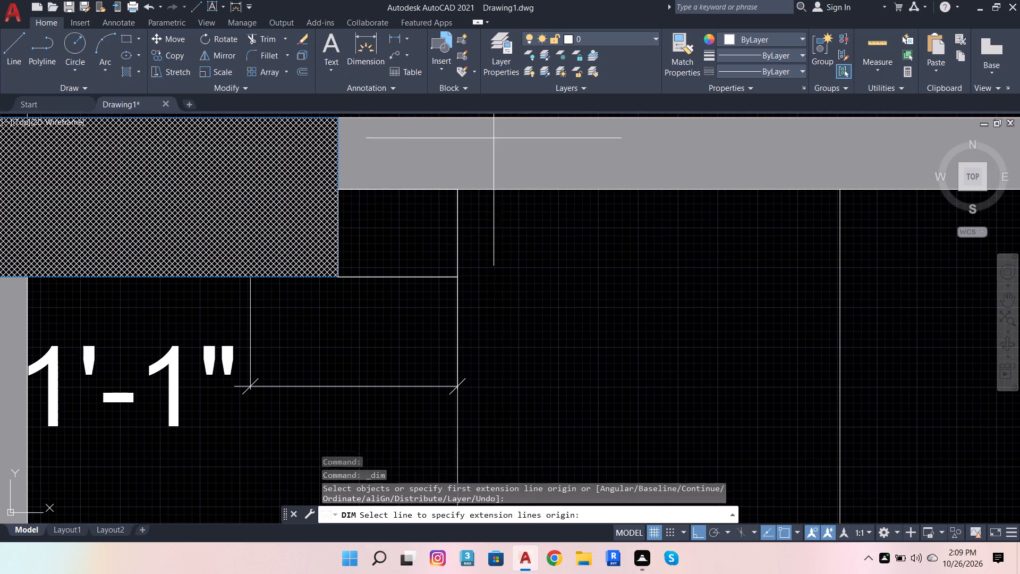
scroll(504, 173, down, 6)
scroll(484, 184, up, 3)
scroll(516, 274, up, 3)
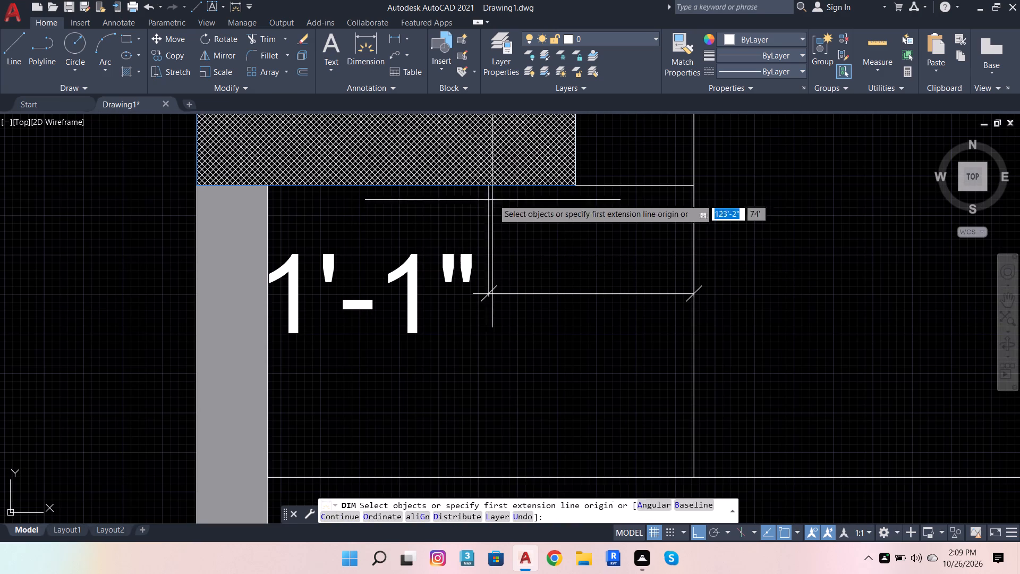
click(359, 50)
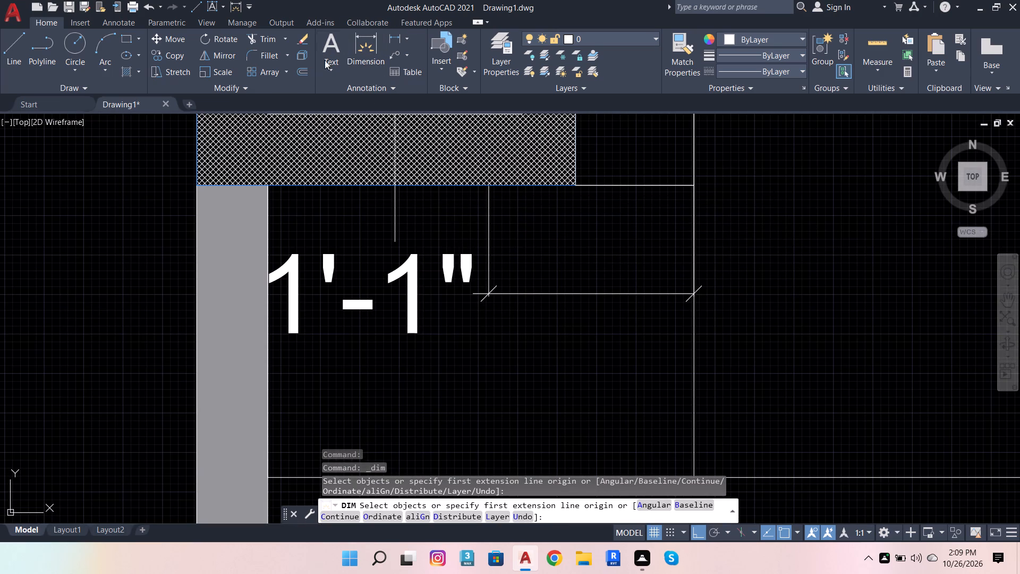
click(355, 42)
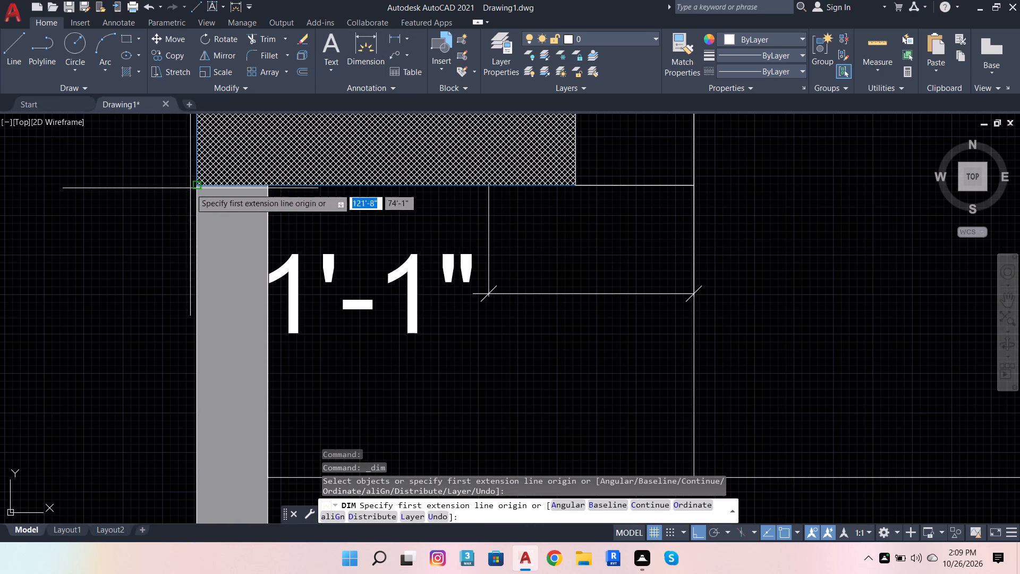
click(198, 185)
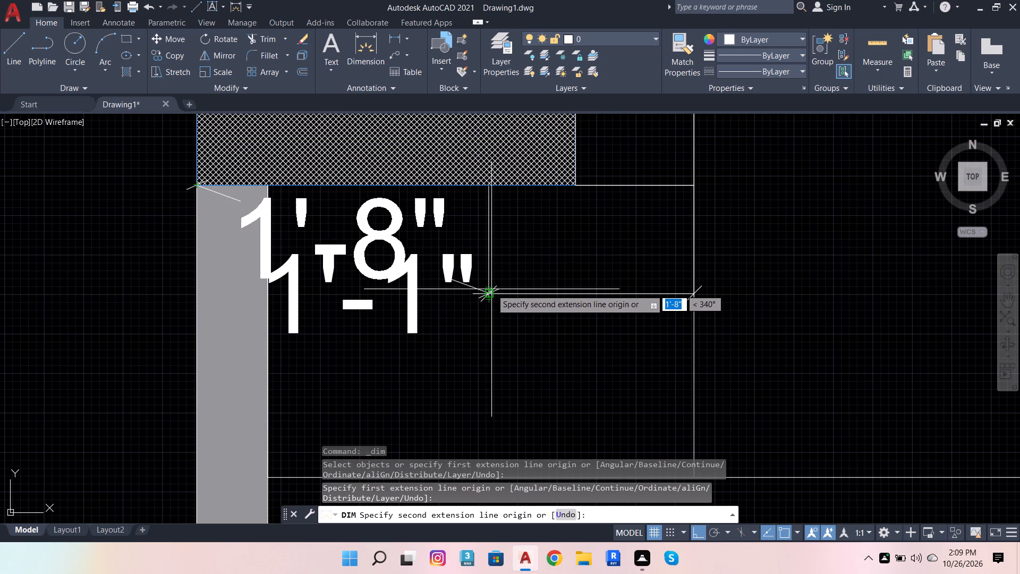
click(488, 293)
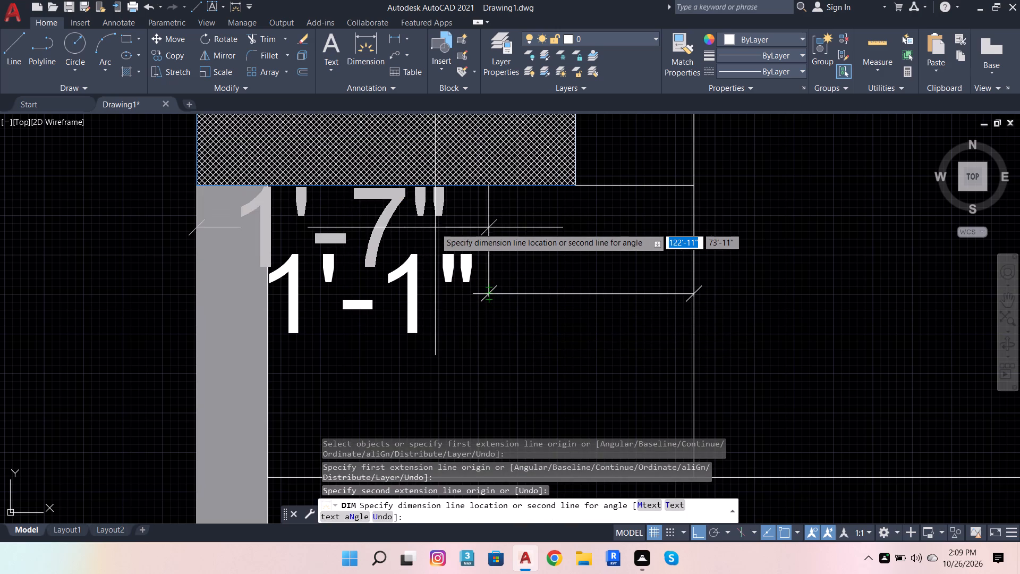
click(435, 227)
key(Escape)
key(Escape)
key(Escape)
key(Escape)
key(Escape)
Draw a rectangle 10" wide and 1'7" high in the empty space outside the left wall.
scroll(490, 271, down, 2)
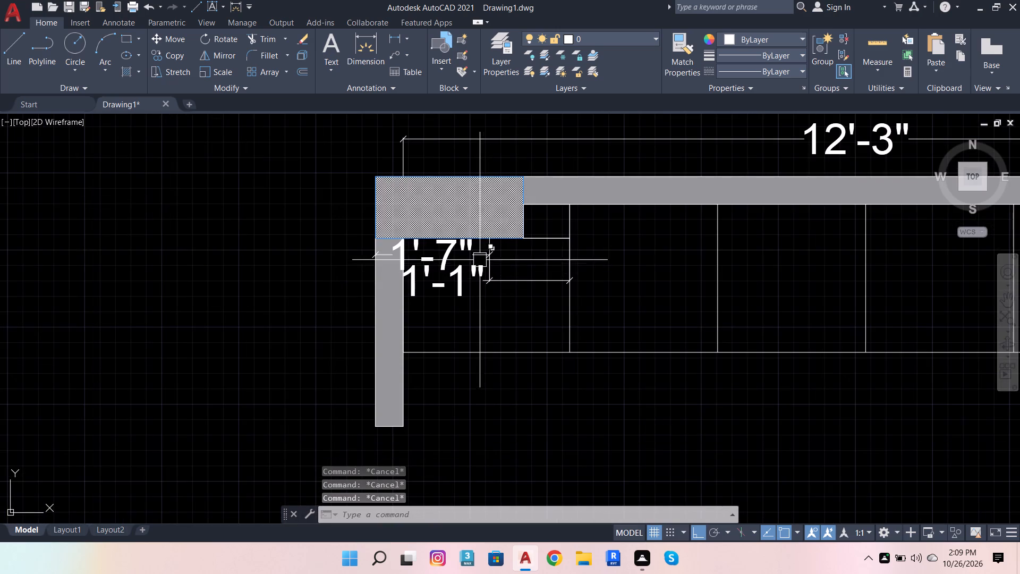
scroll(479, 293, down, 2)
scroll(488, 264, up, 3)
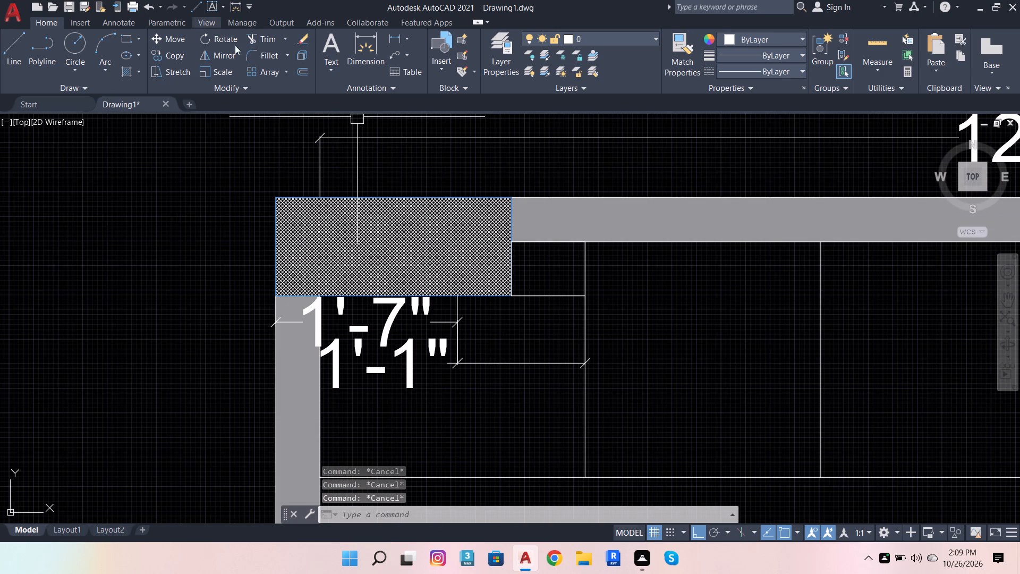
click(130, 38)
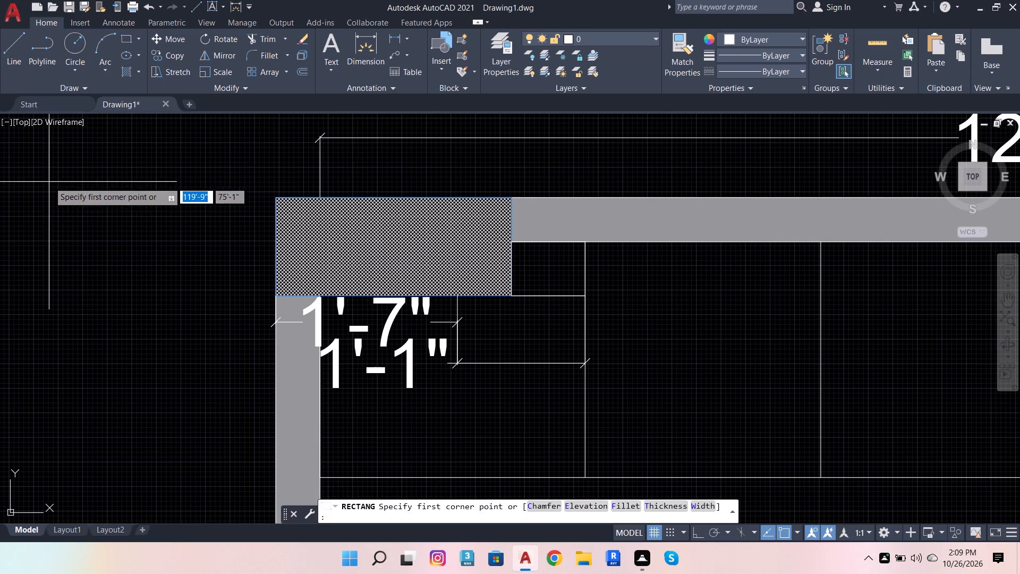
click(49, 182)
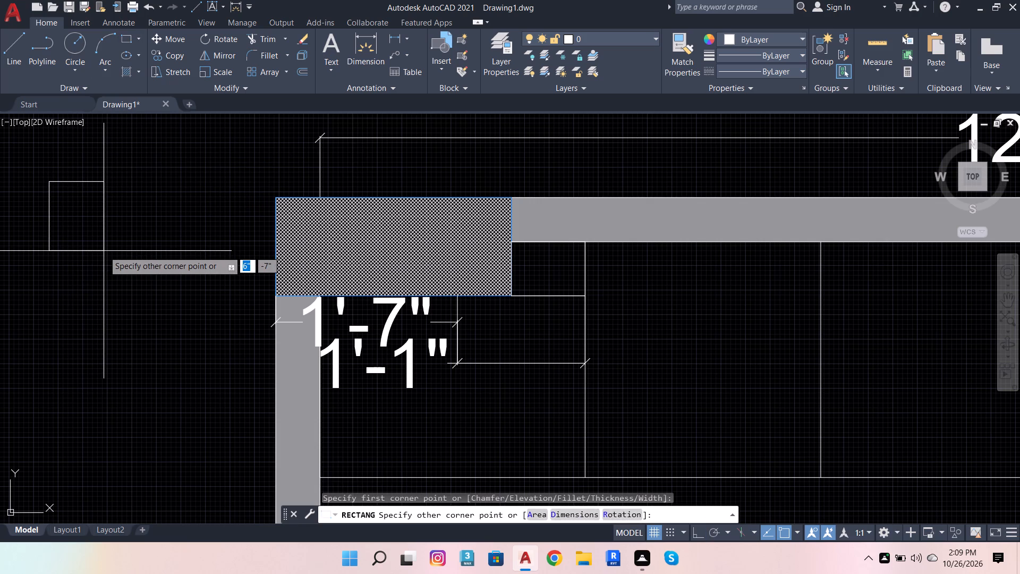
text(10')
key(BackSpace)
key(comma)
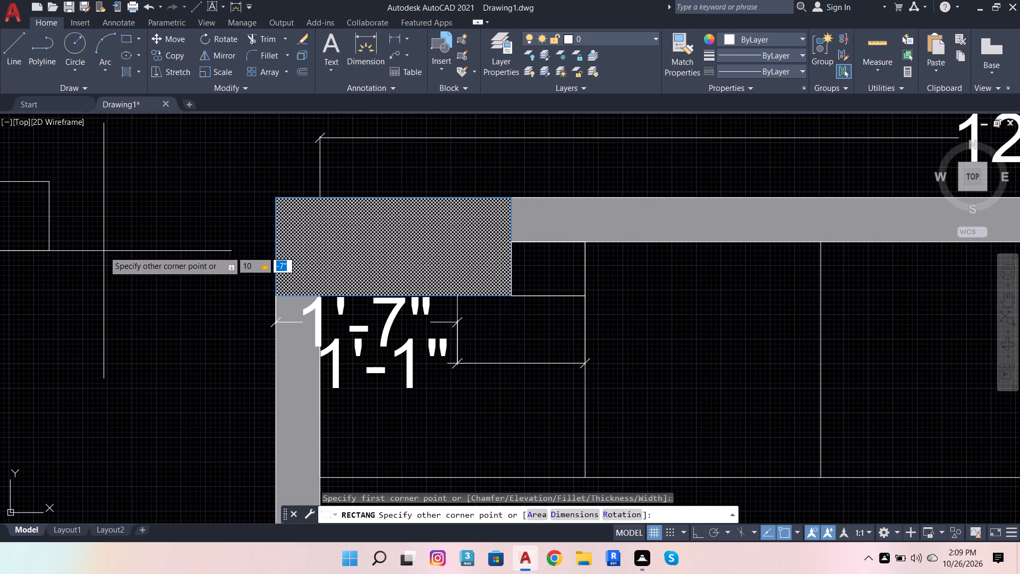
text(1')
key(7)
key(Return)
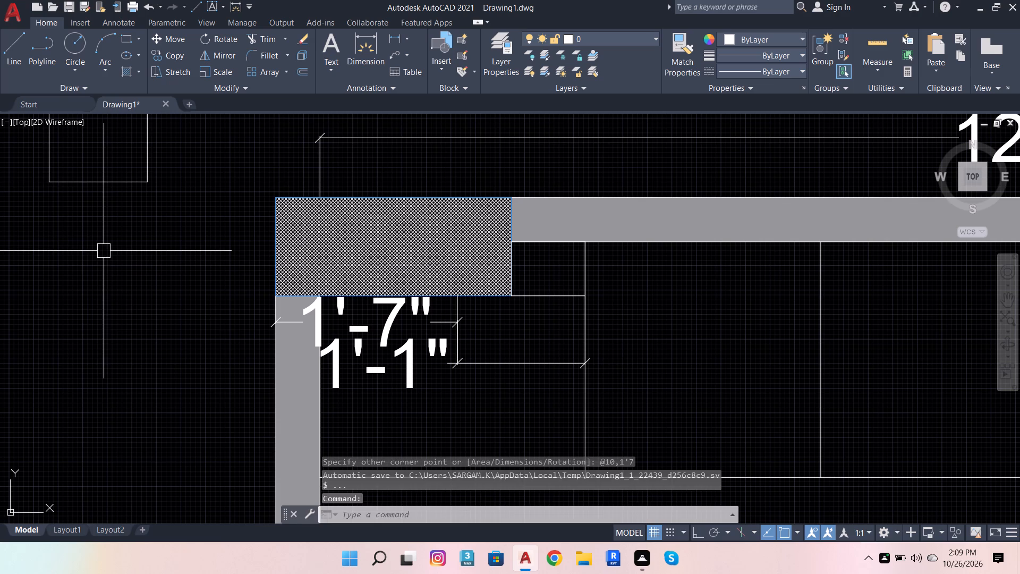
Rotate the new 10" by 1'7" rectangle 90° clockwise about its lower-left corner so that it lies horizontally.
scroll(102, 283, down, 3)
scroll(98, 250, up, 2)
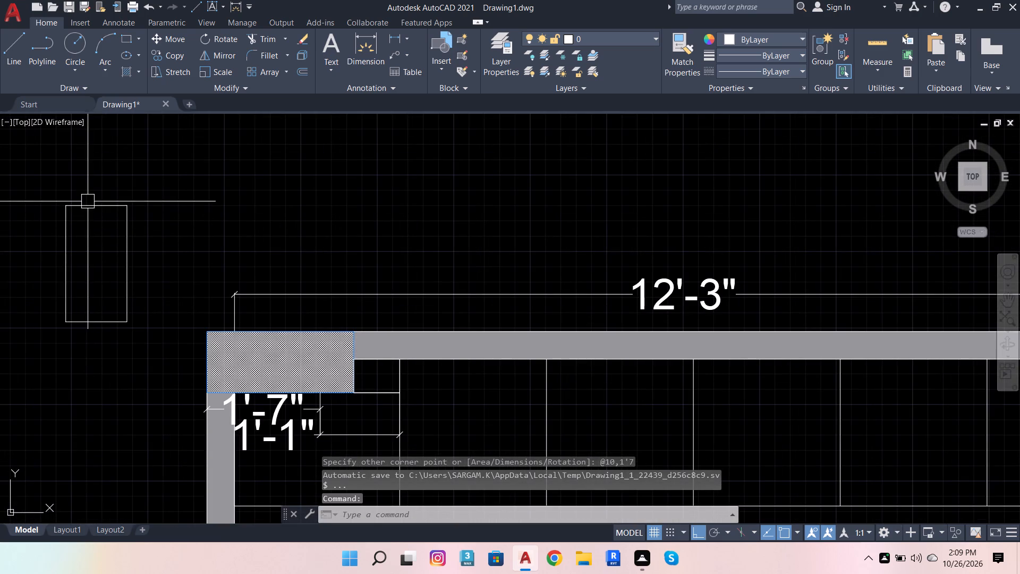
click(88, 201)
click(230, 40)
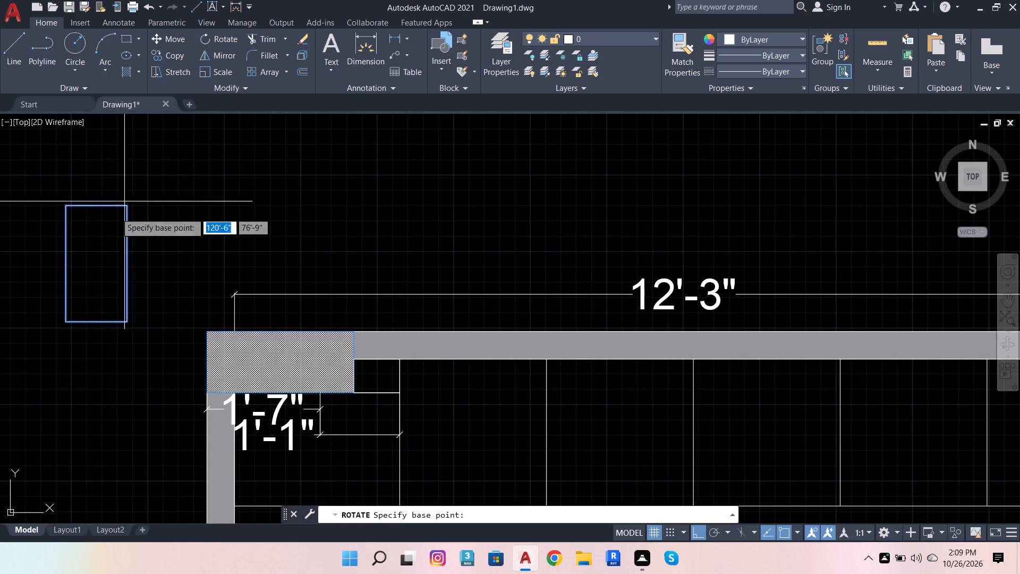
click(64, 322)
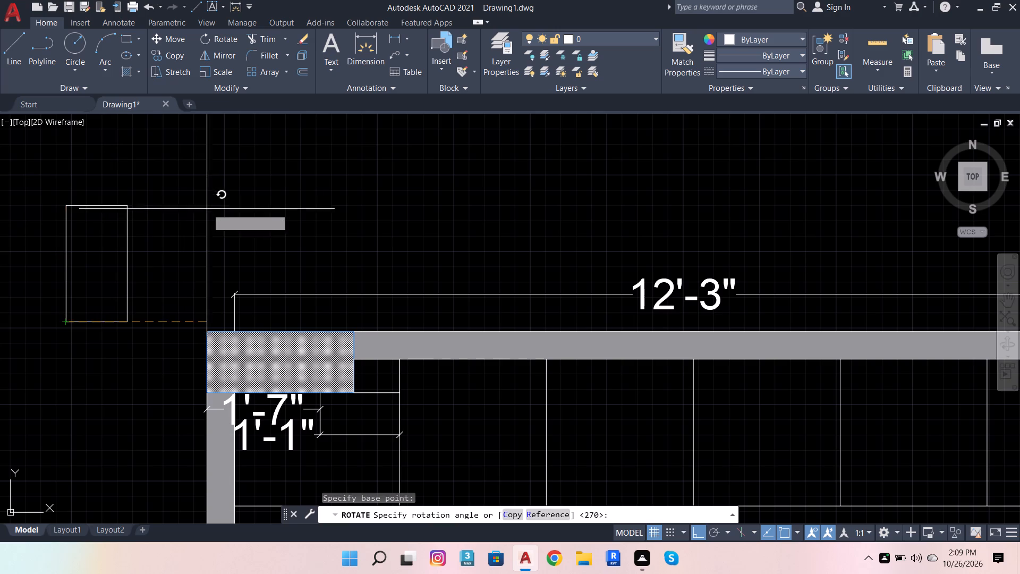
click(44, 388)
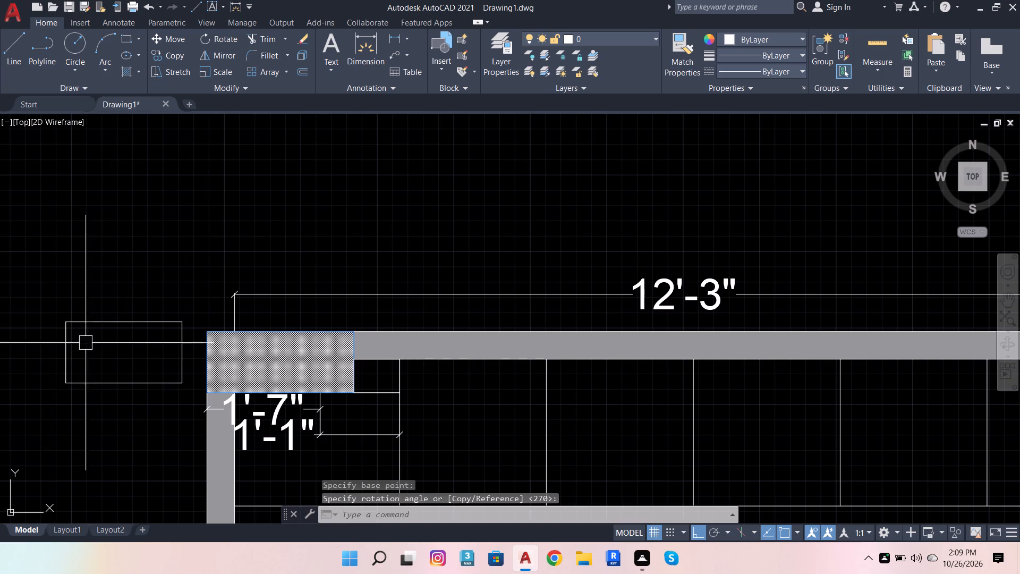
Erase the crosshatch in the plan's upper-left corner together with its boundary rectangle.
scroll(278, 355, up, 3)
click(280, 356)
scroll(426, 334, down, 4)
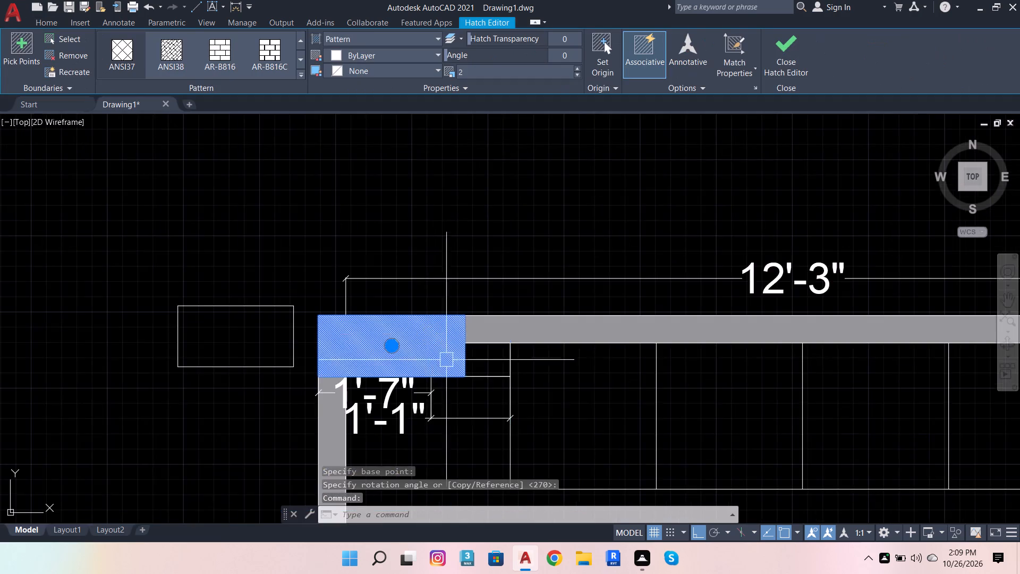
scroll(448, 366, up, 4)
scroll(555, 416, up, 3)
scroll(533, 408, down, 4)
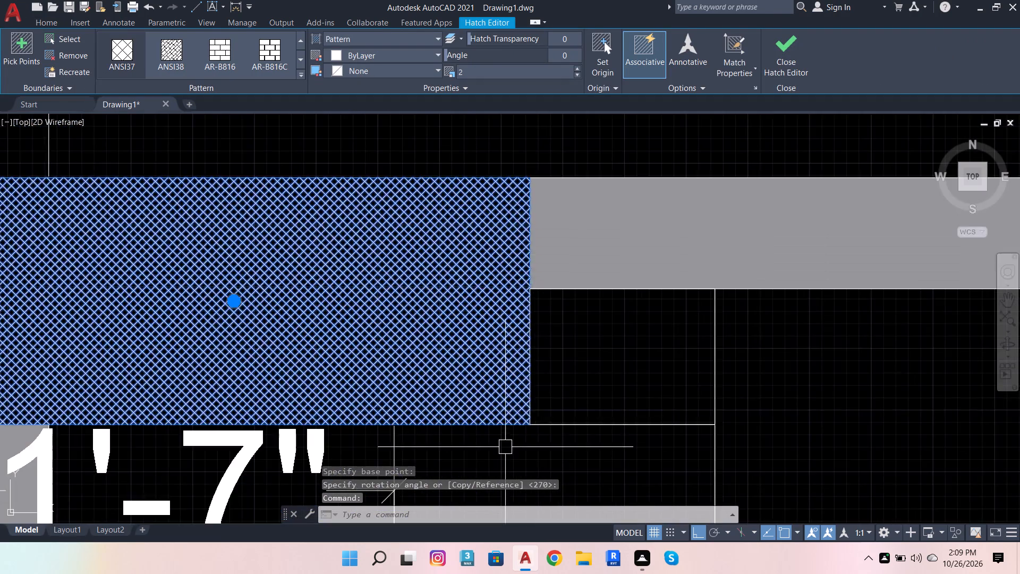
scroll(505, 447, up, 3)
scroll(501, 381, up, 2)
drag(521, 326, 524, 335)
scroll(503, 412, down, 4)
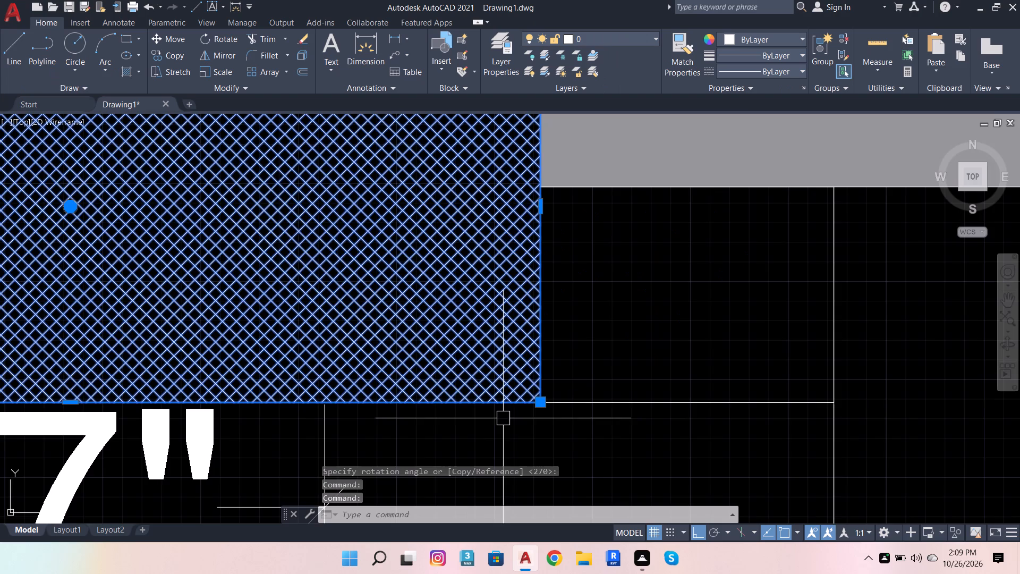
scroll(677, 376, down, 3)
key(shift+Delete)
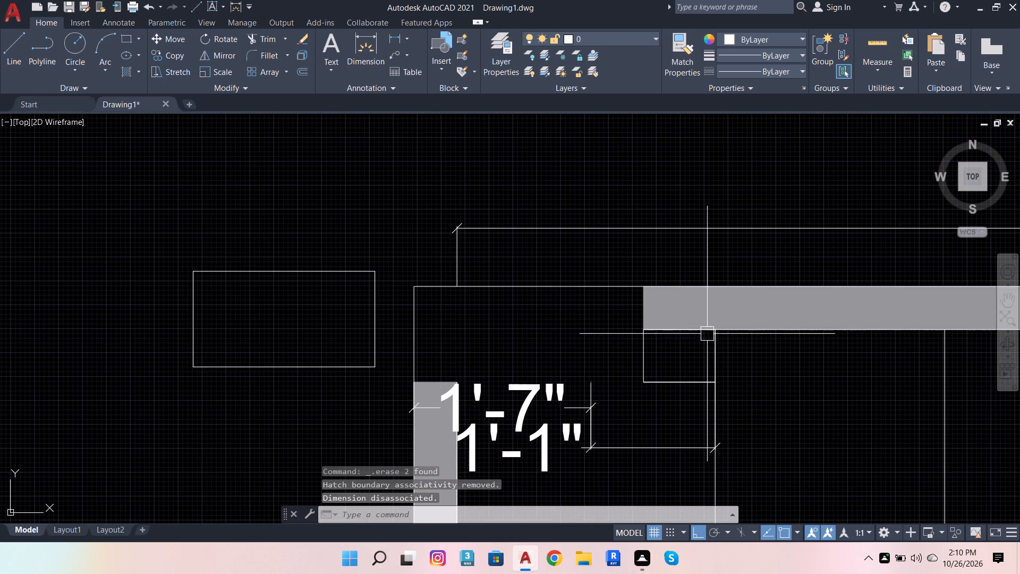
Erase the rotated rectangle outside the left wall together with the solid grey wall hatch.
click(297, 273)
scroll(474, 299, down, 1)
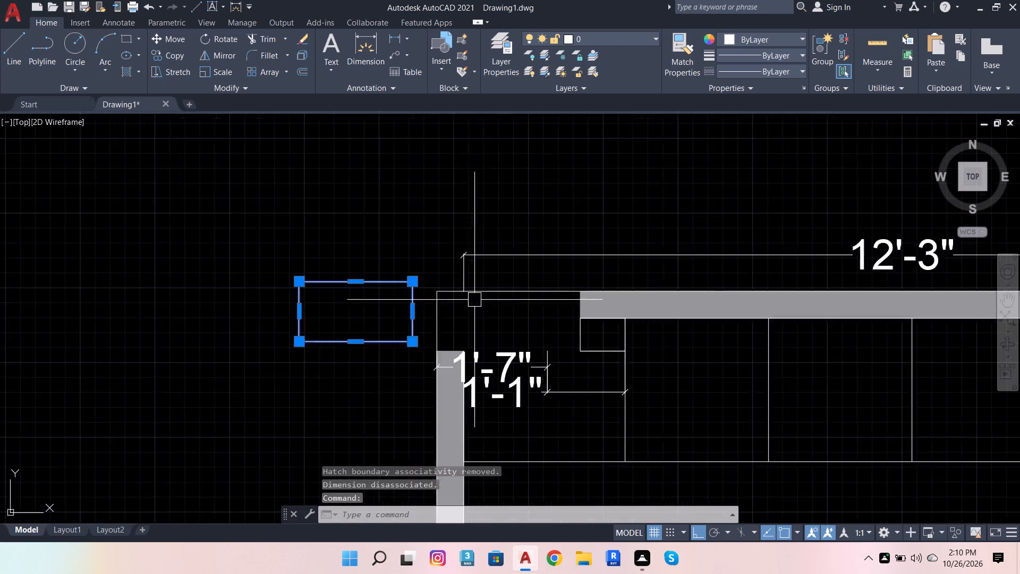
scroll(474, 300, down, 1)
scroll(616, 323, up, 3)
click(573, 253)
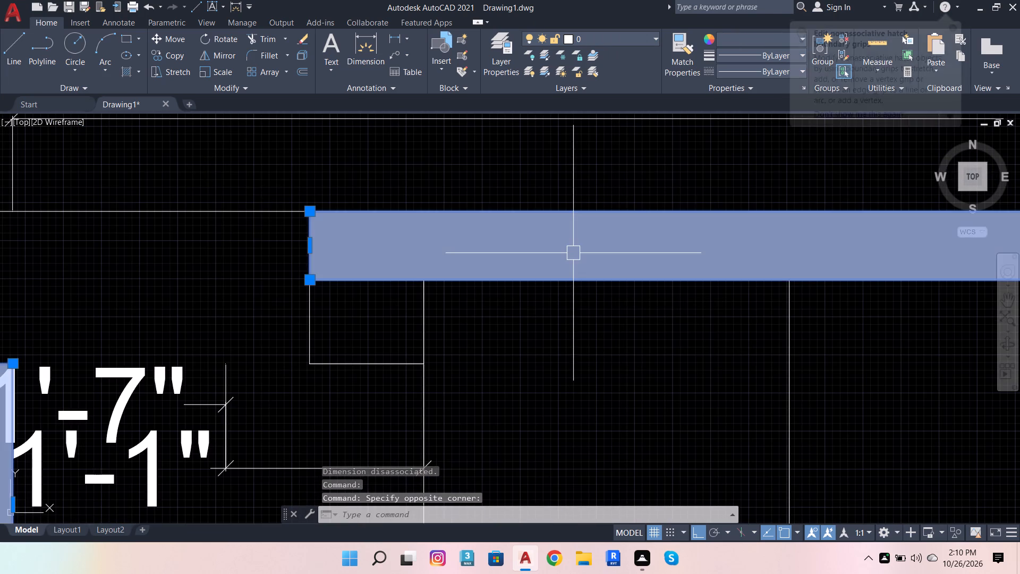
scroll(569, 266, down, 2)
scroll(378, 324, down, 4)
scroll(542, 330, up, 3)
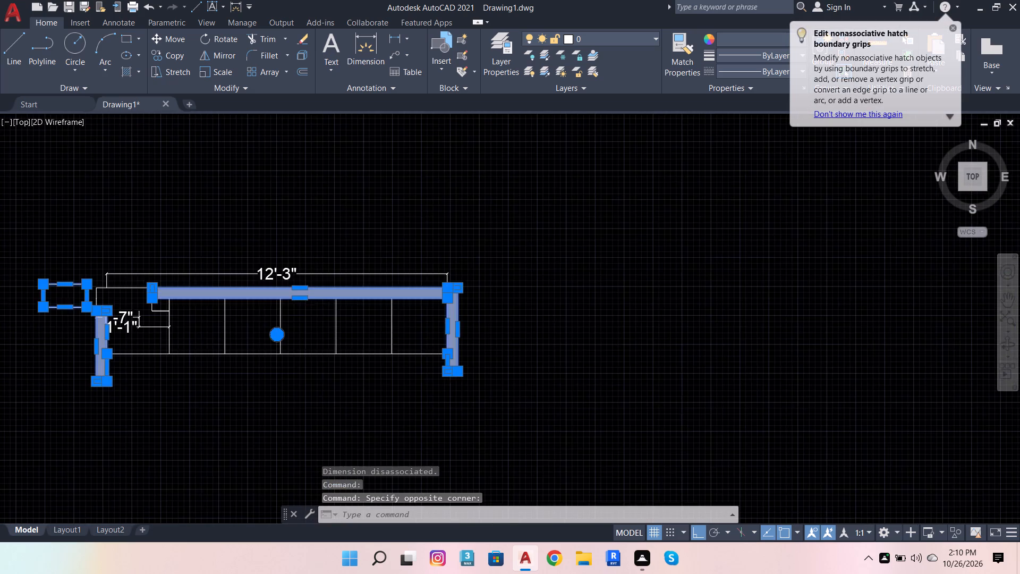
key(shift+Delete)
Erase the overlapping 1'7" and 1'1" dimensions near the plan's upper-left corner.
scroll(566, 343, down, 2)
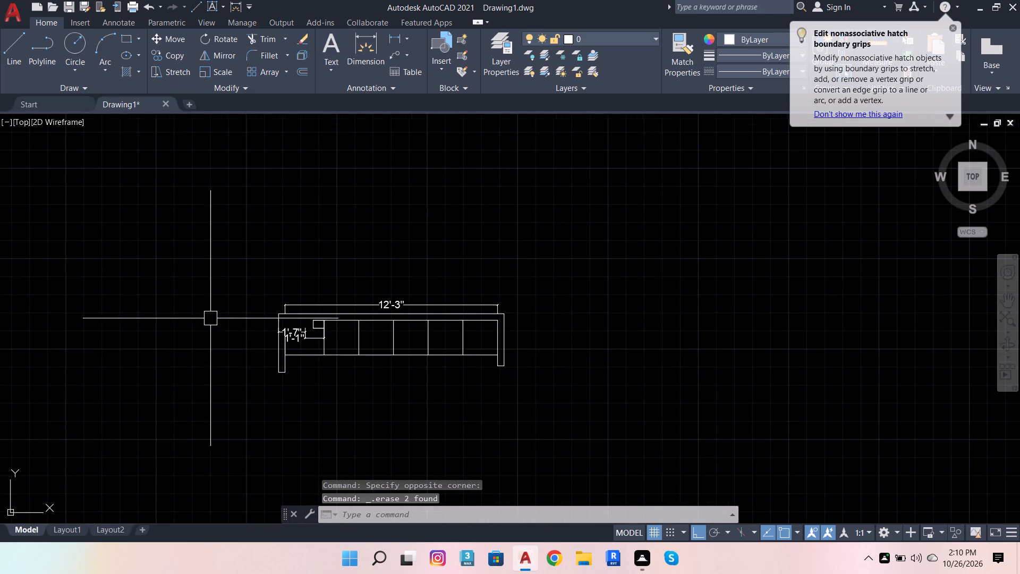
scroll(210, 318, up, 3)
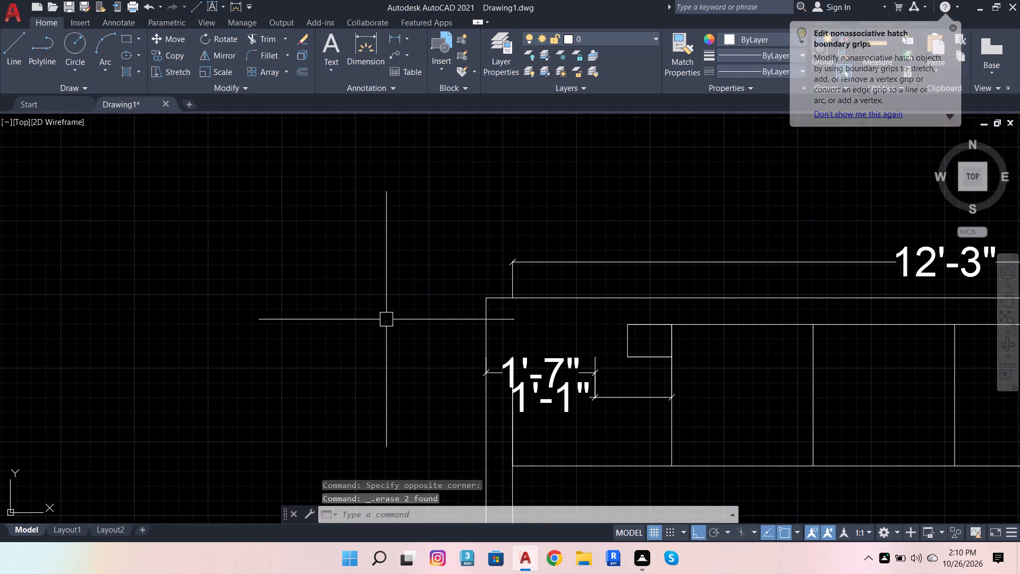
scroll(508, 366, down, 1)
click(525, 369)
scroll(536, 387, up, 4)
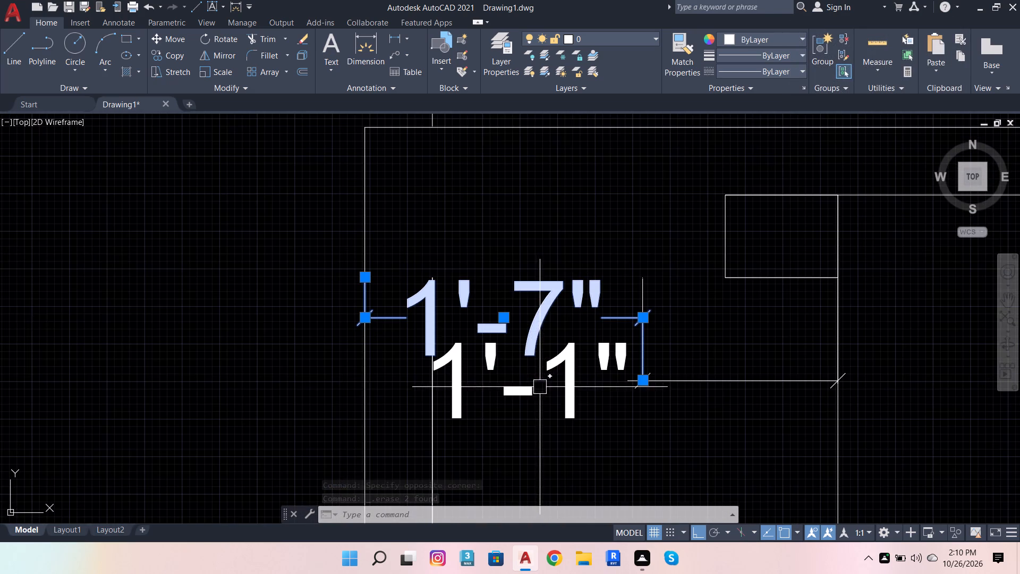
click(540, 383)
click(588, 346)
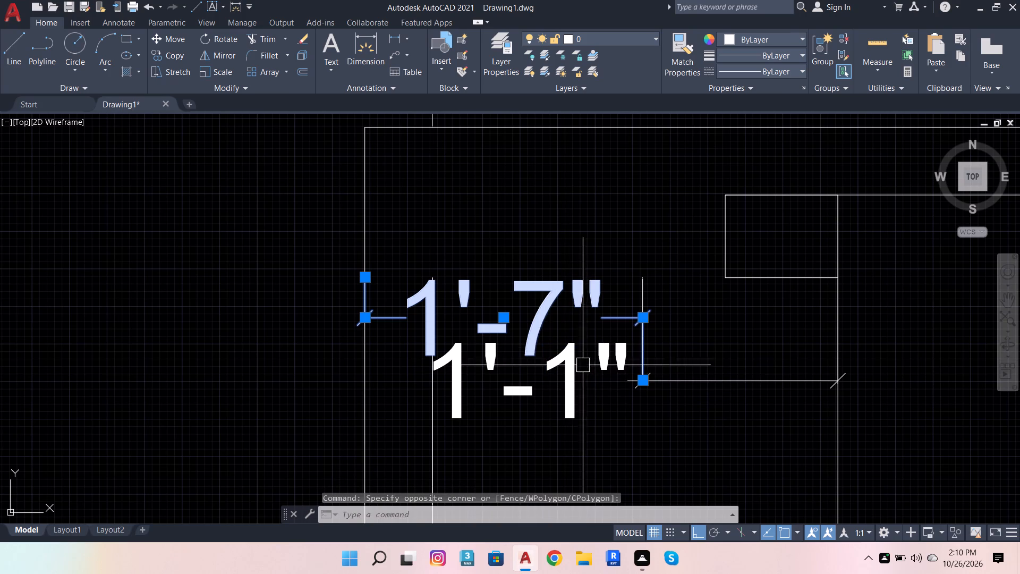
click(631, 437)
click(534, 362)
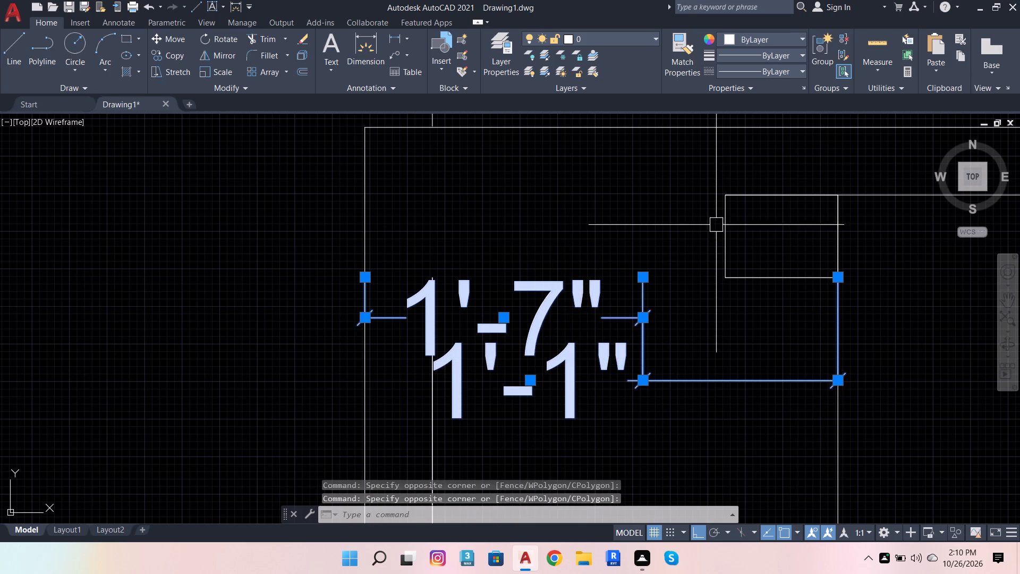
key(shift+Delete)
Draw a rectangle 10" wide and 1'7" high in the empty space outside the left wall.
scroll(777, 272, down, 2)
scroll(649, 310, down, 3)
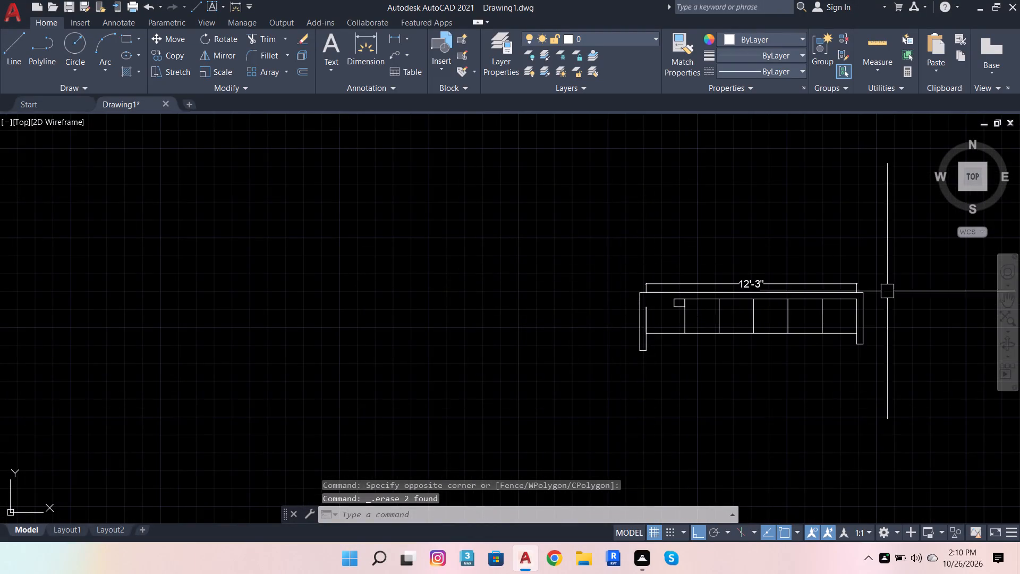
scroll(888, 303, down, 3)
scroll(642, 318, down, 2)
scroll(728, 315, up, 4)
scroll(674, 247, up, 4)
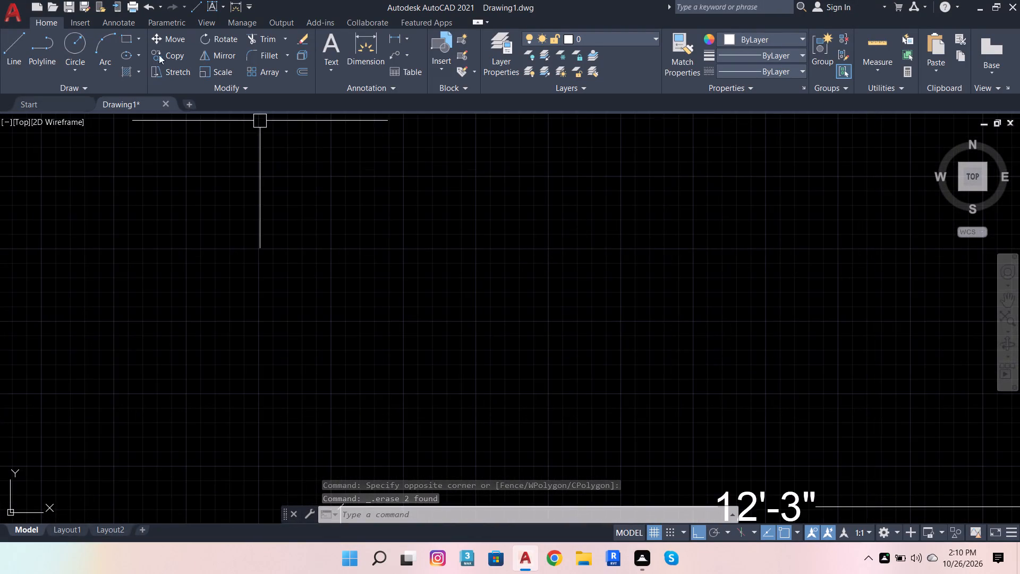
scroll(379, 176, down, 3)
scroll(438, 323, up, 2)
scroll(424, 311, down, 3)
scroll(247, 259, up, 1)
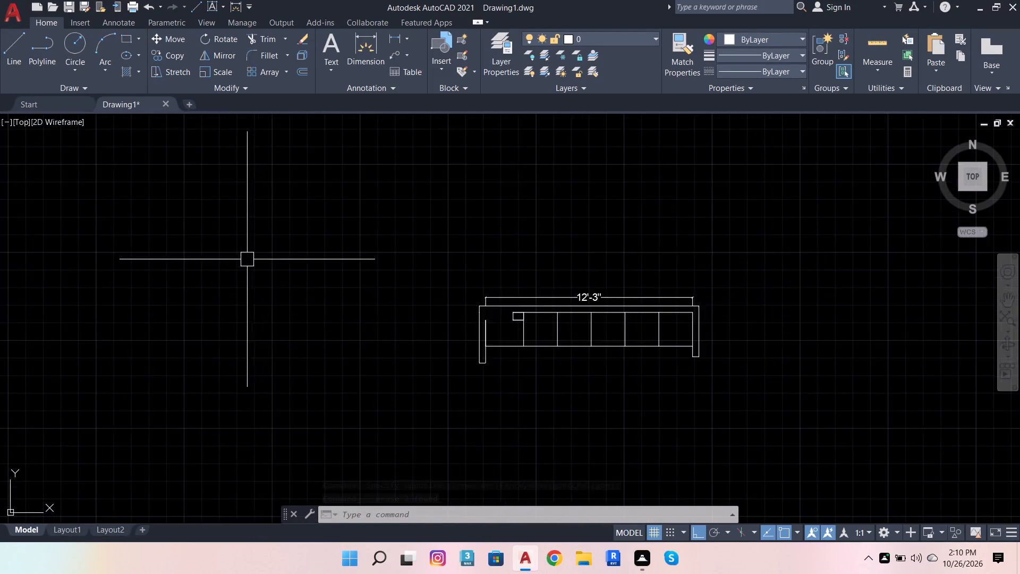
scroll(247, 259, up, 1)
click(122, 36)
click(521, 340)
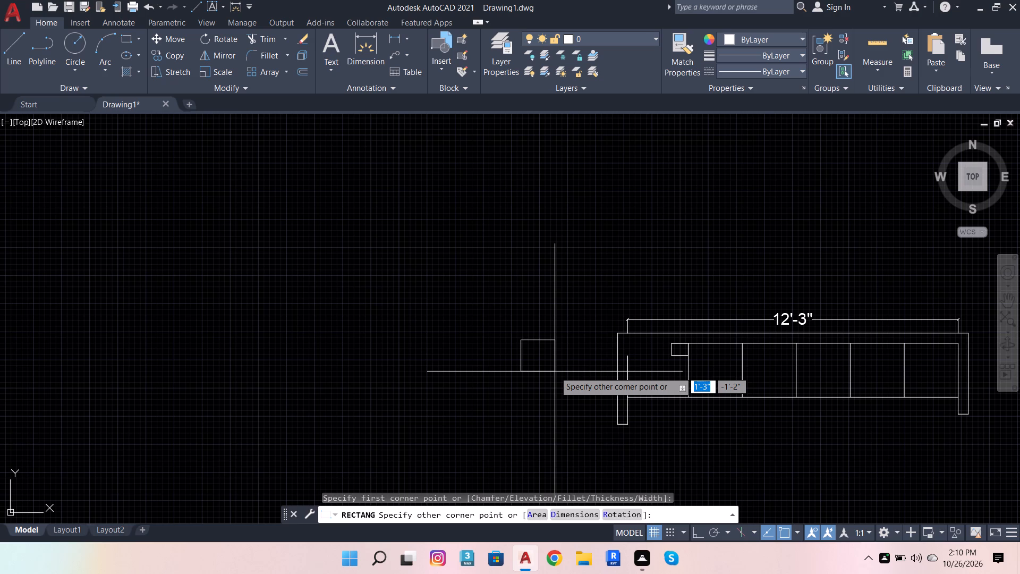
text(10)
text(,1)
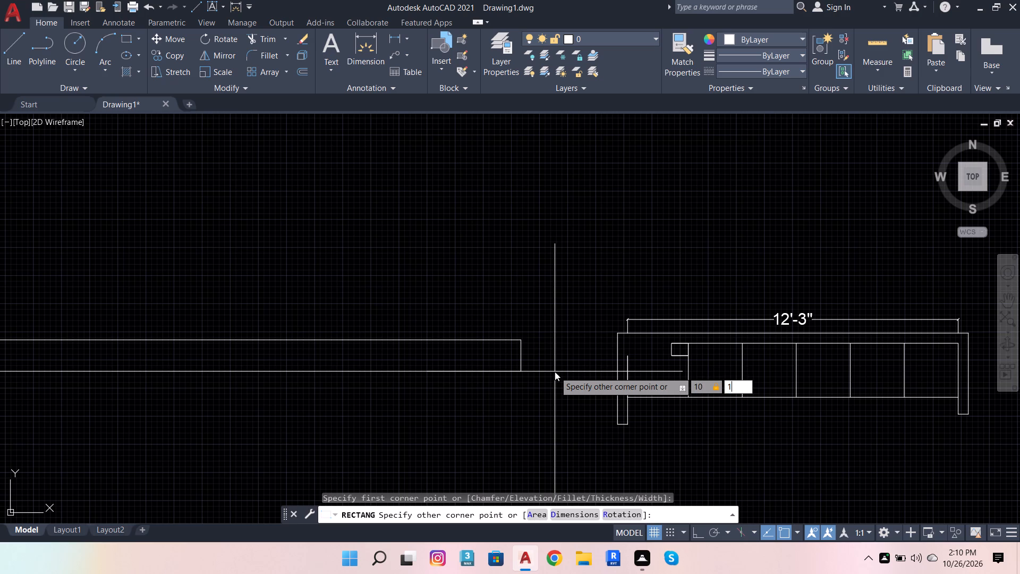
key(apostrophe)
key(7)
key(Return)
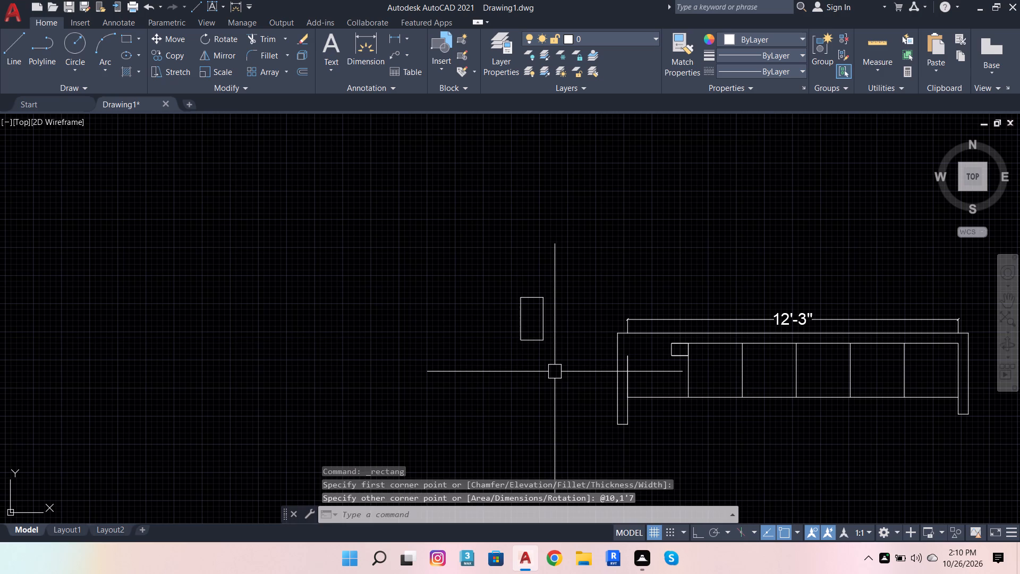
Rotate the new rectangle outside the left wall by 270° about its lower-left corner so it lies horizontally.
key(Escape)
click(543, 321)
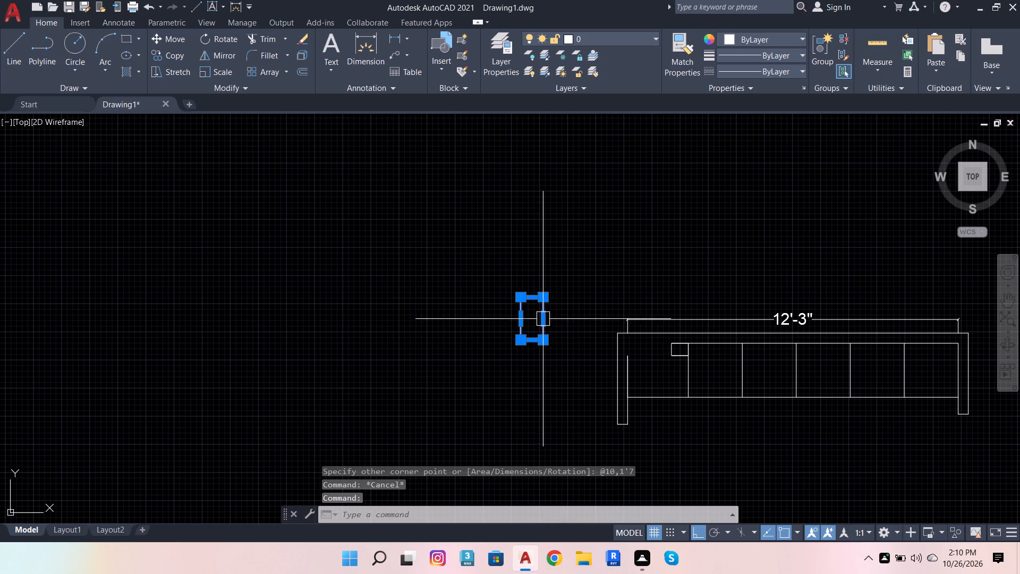
click(205, 37)
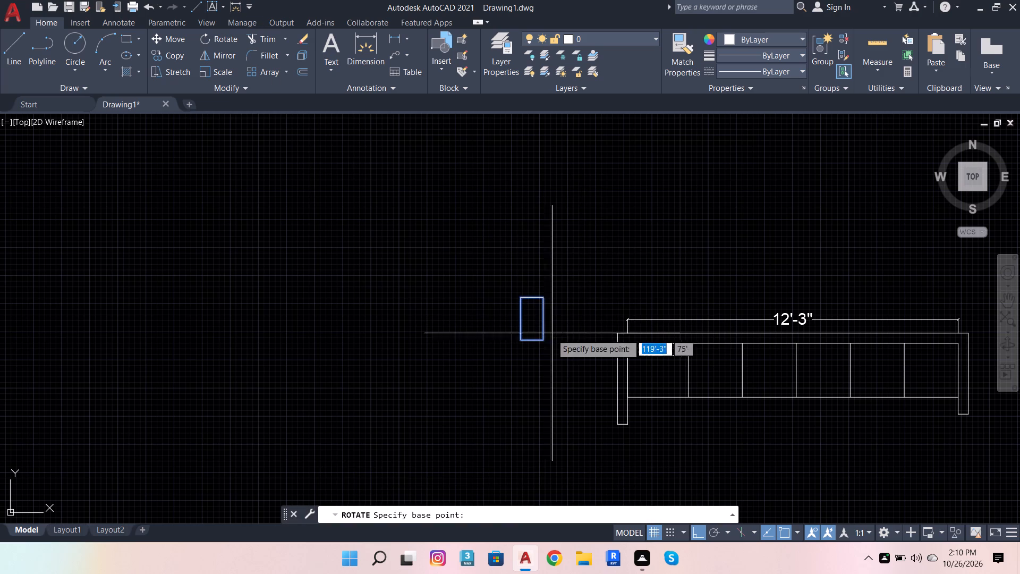
click(524, 343)
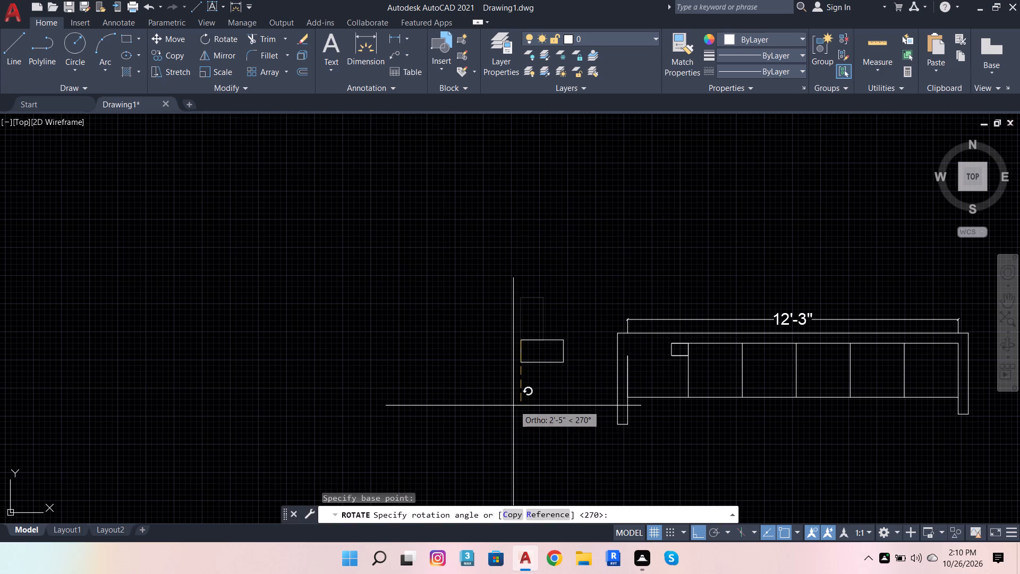
click(513, 406)
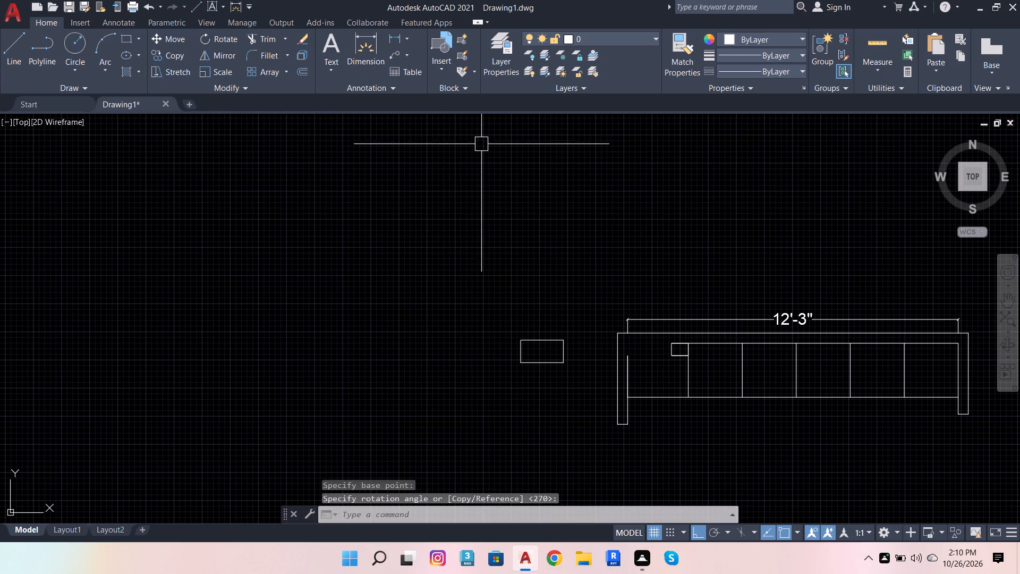
Assign the rotated rectangle outside the left wall to Layer1.
click(489, 334)
click(585, 406)
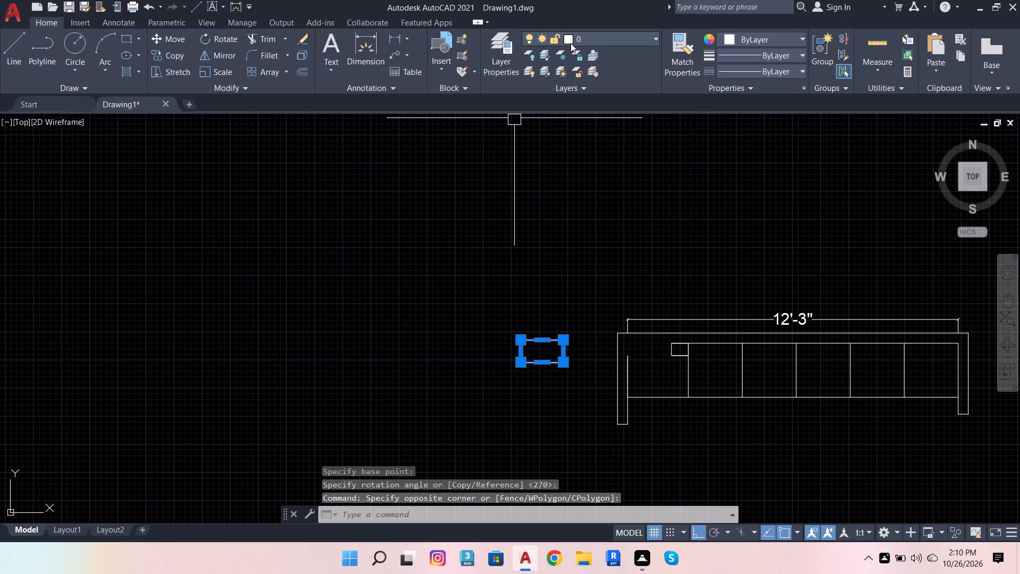
click(572, 39)
click(585, 83)
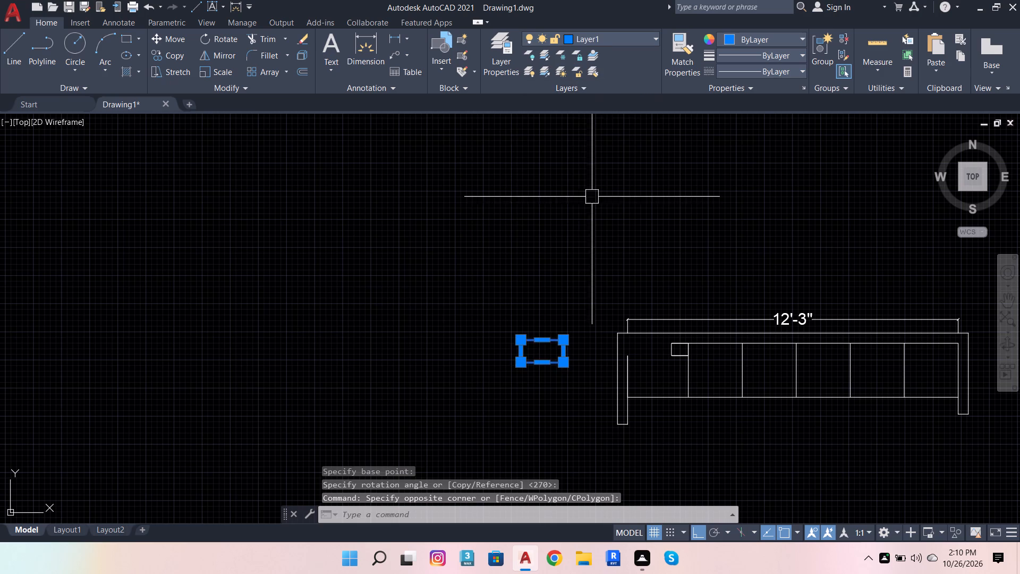
key(Escape)
Hatch the inside of the blue rectangle with the ANSI37 pattern in colour 147,149,152.
scroll(547, 378, up, 3)
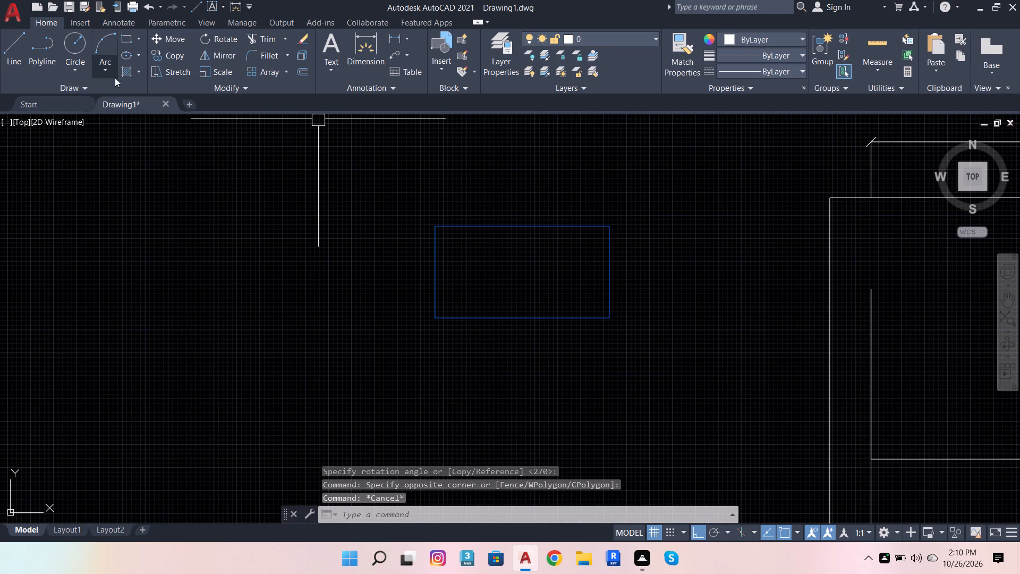
click(129, 78)
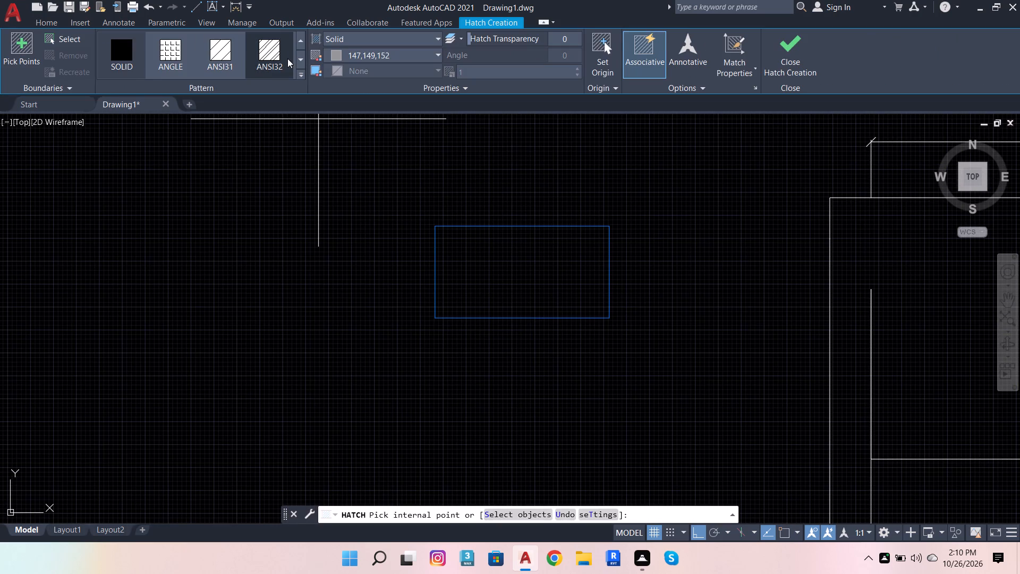
scroll(285, 63, down, 4)
scroll(256, 52, up, 3)
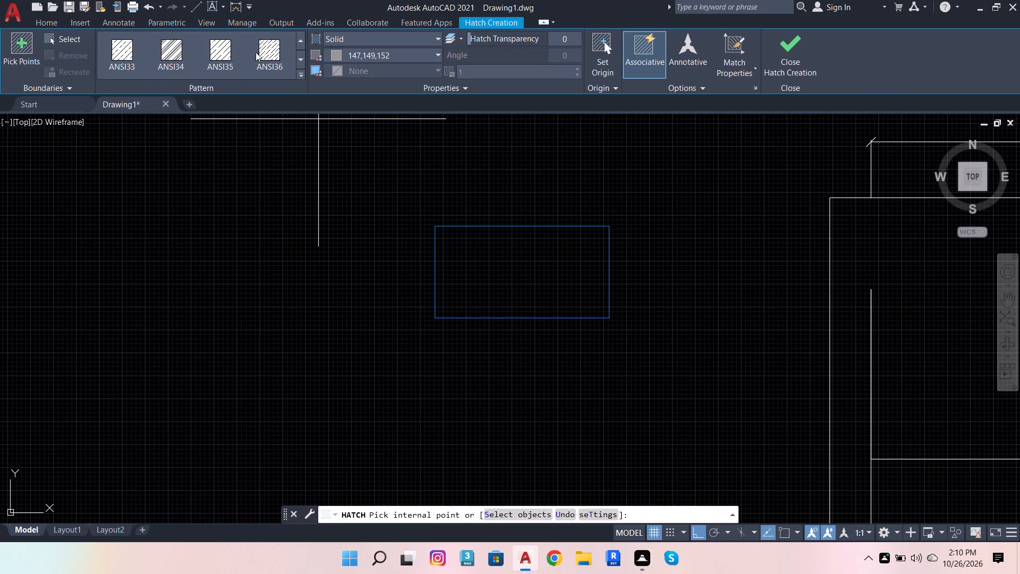
scroll(198, 42, up, 2)
scroll(200, 46, down, 2)
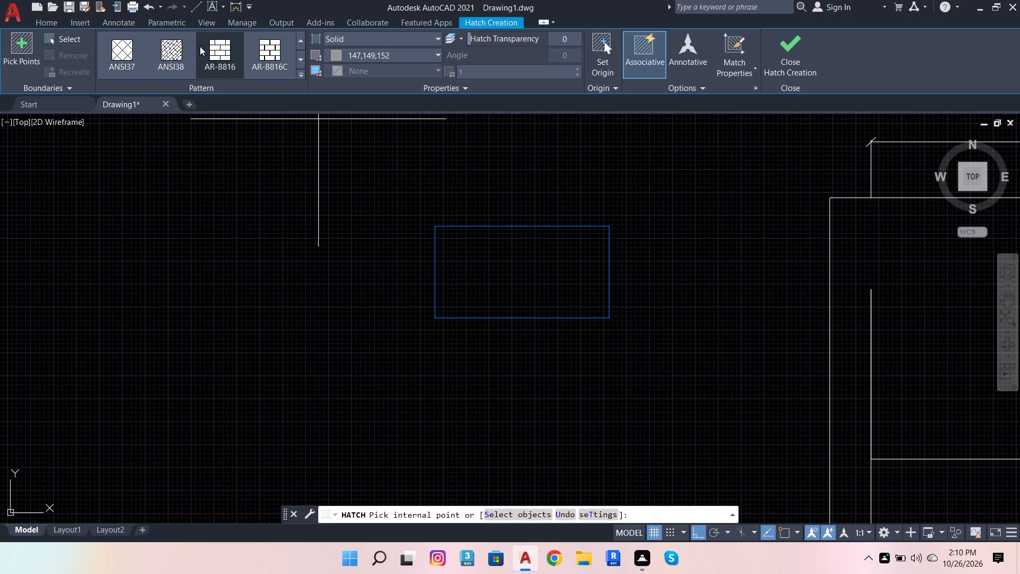
click(124, 47)
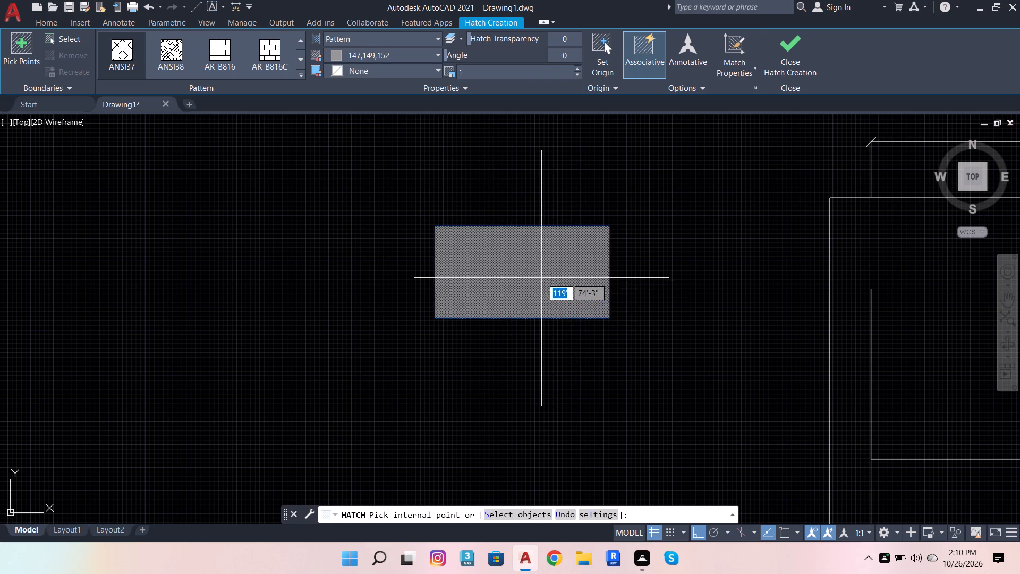
click(541, 278)
scroll(549, 276, up, 4)
key(Escape)
Set the scale of the rectangle's ANSI37 hatch to 2.
double_click(558, 272)
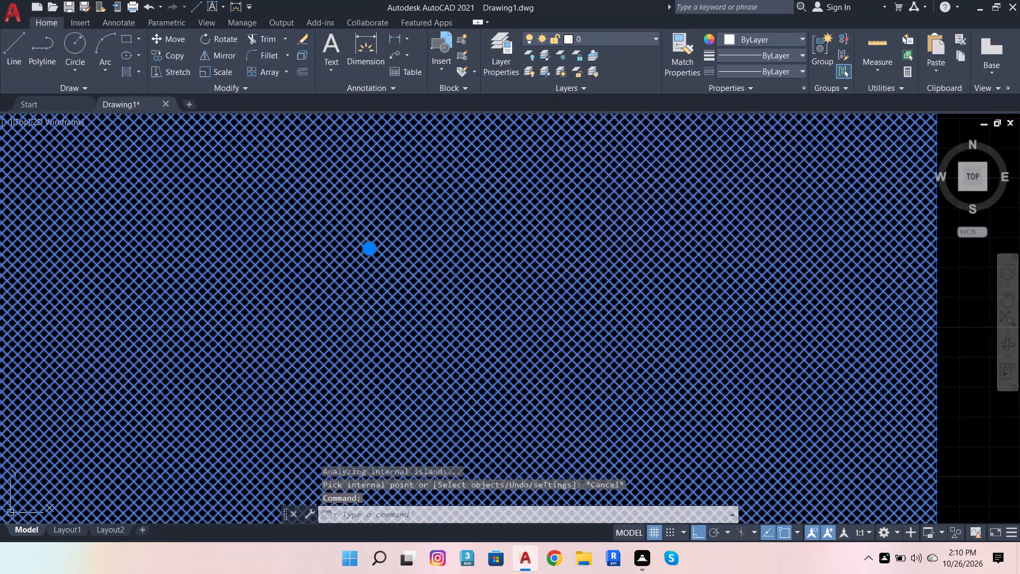
click(693, 229)
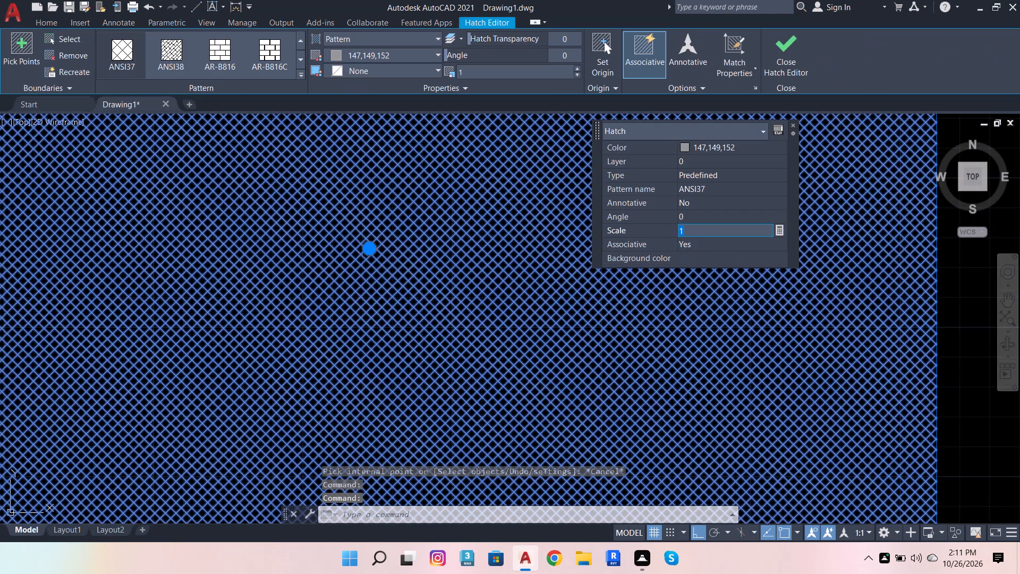
key(2)
key(Return)
key(period)
key(Escape)
key(Escape)
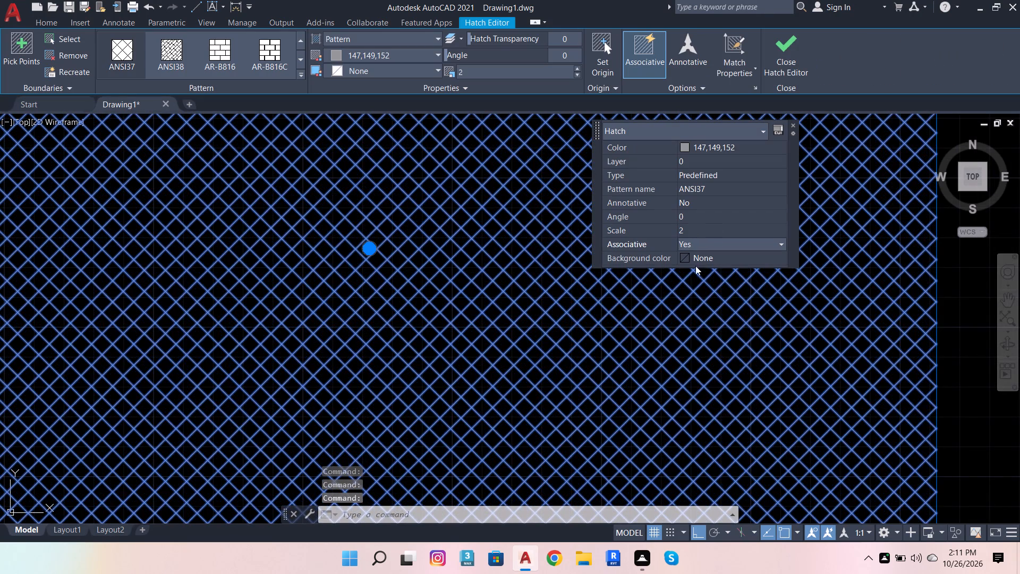
Move the rectangle and its hatch by the rectangle's upper-left corner onto the plan's outer upper-left wall corner.
scroll(707, 254, down, 4)
click(711, 253)
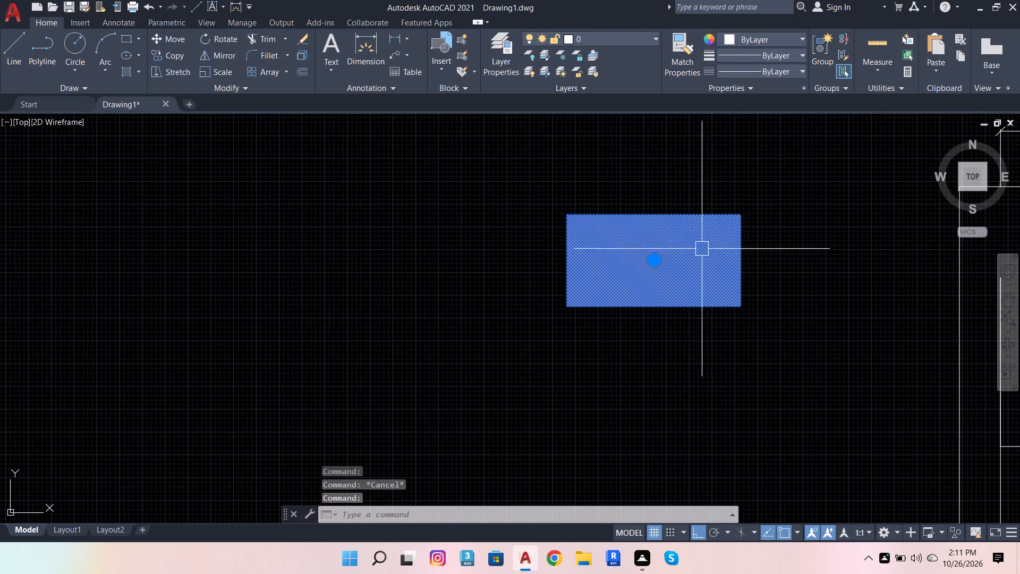
scroll(695, 233, up, 3)
scroll(674, 232, down, 4)
click(537, 180)
click(814, 364)
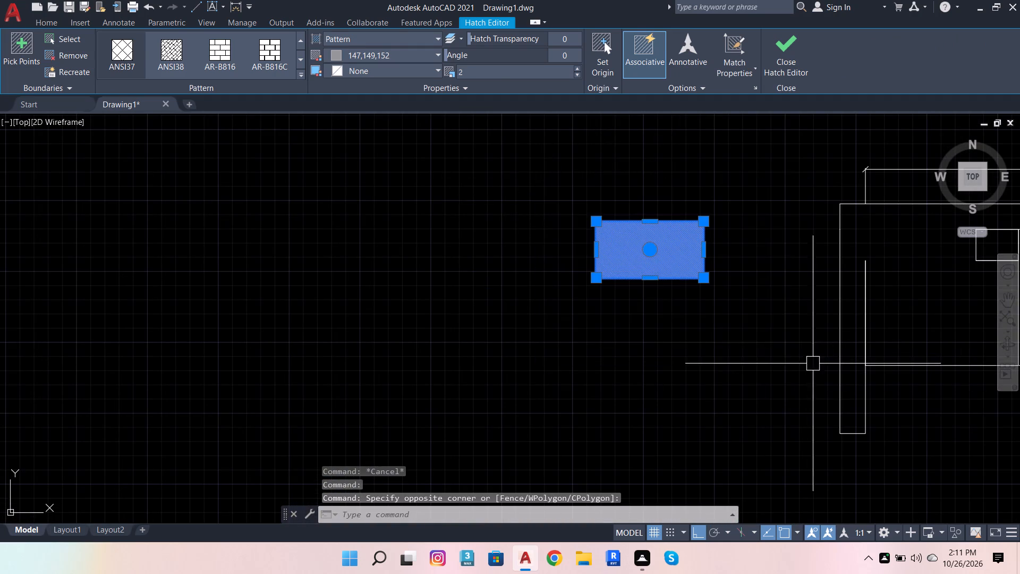
click(155, 37)
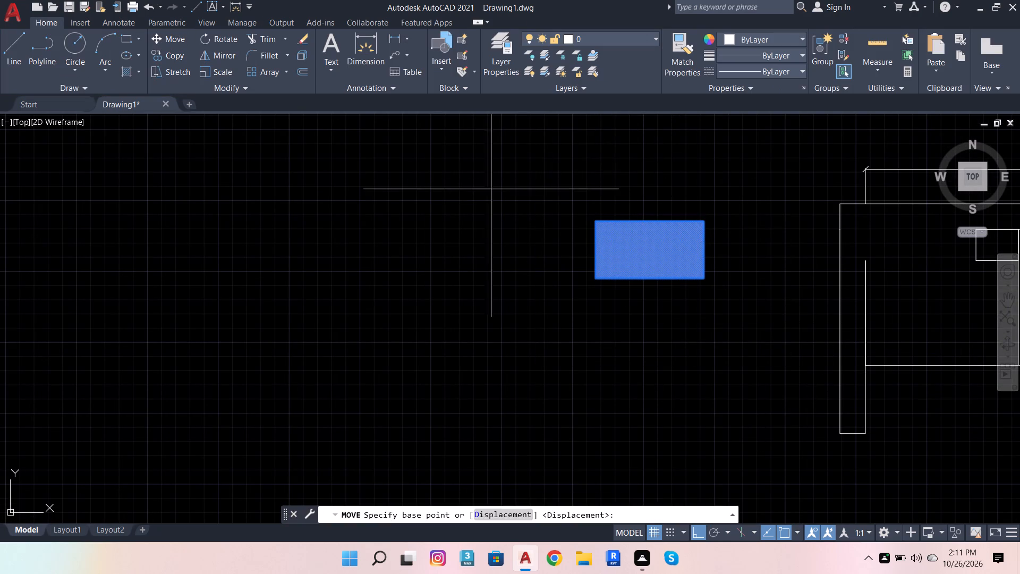
scroll(598, 218, up, 3)
click(582, 227)
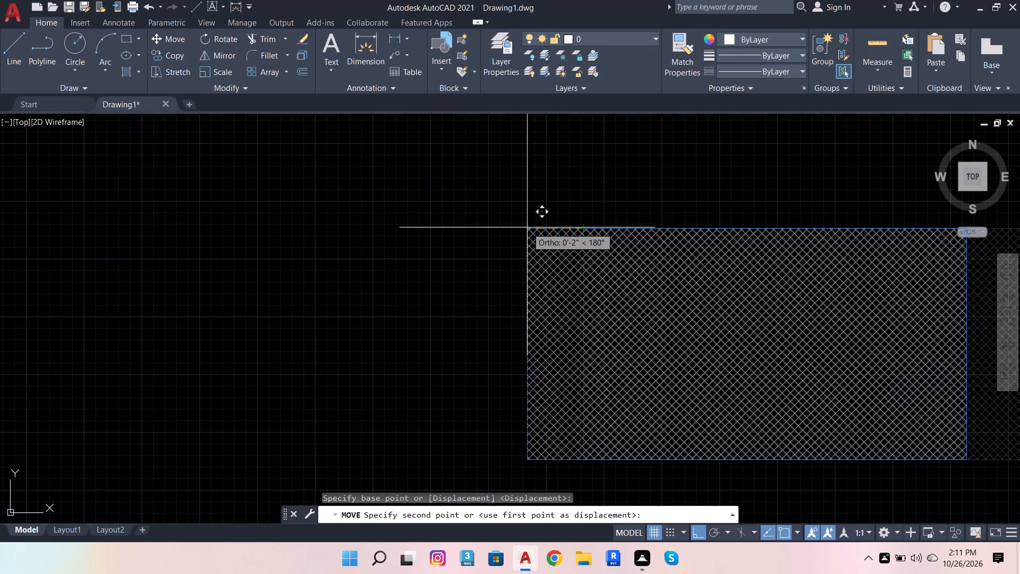
scroll(480, 239, down, 4)
scroll(671, 270, up, 3)
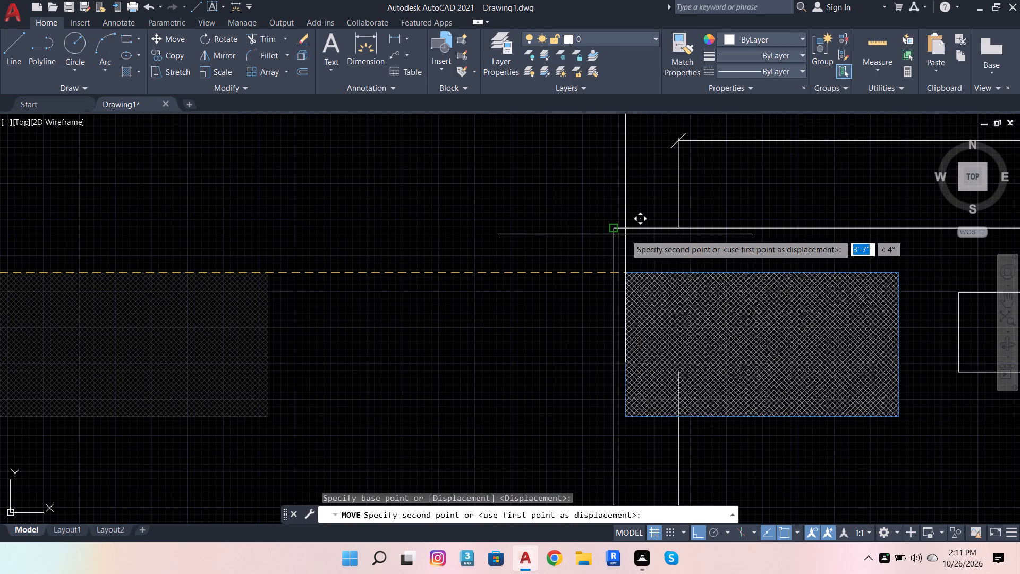
click(622, 234)
scroll(526, 288, down, 2)
key(Escape)
Erase the short vertical line closing the small box beside the hatched rectangle.
scroll(698, 319, up, 1)
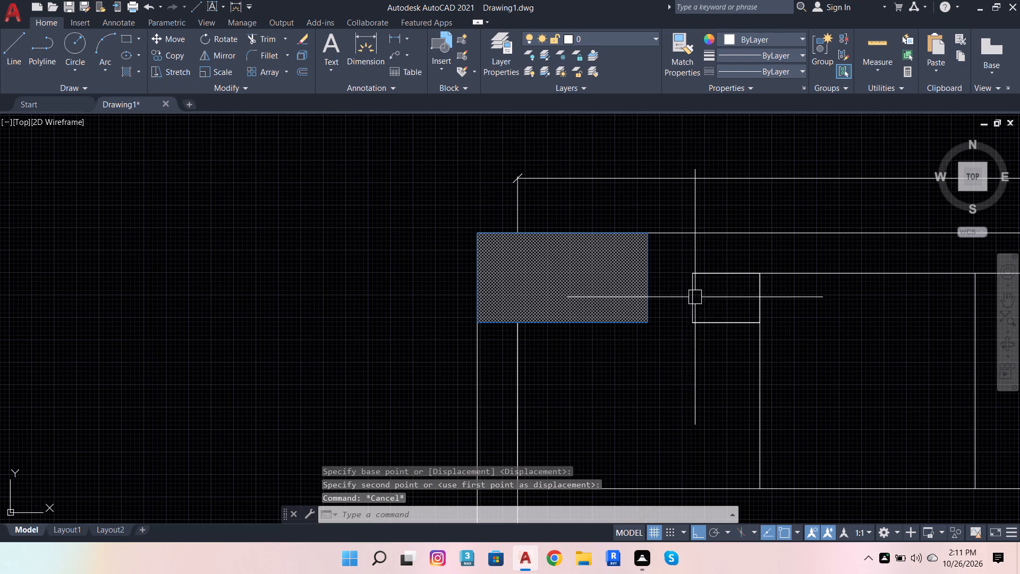
click(690, 291)
key(shift+Delete)
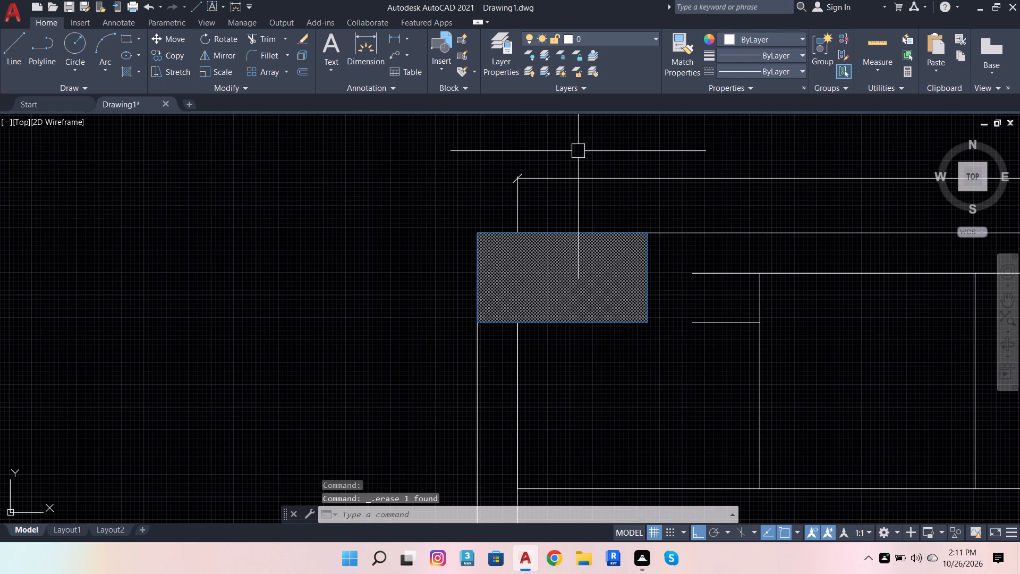
Extend the top wall's inner line and the short horizontal line below it to the hatched rectangle's right edge.
click(265, 39)
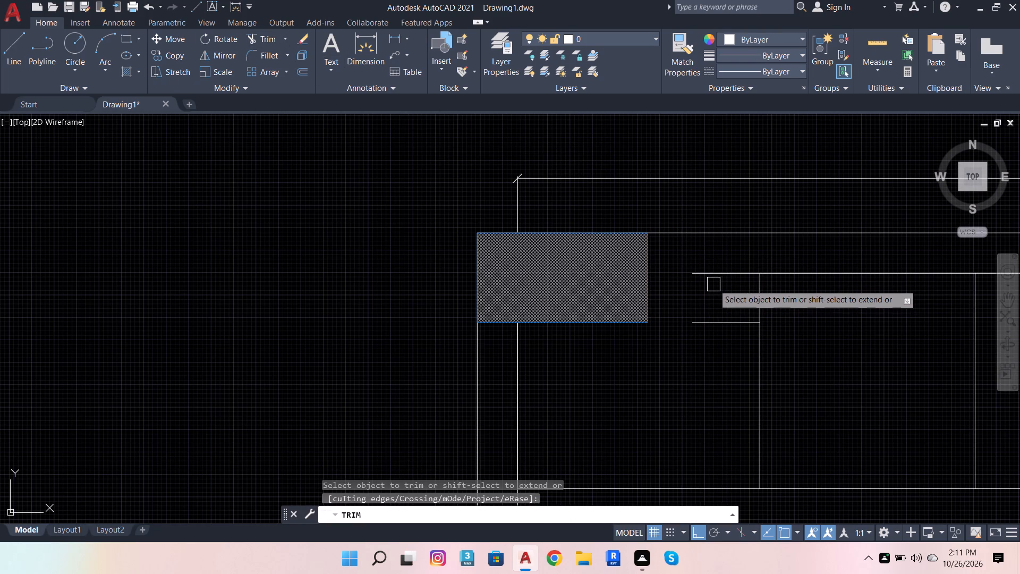
shift+click(707, 274)
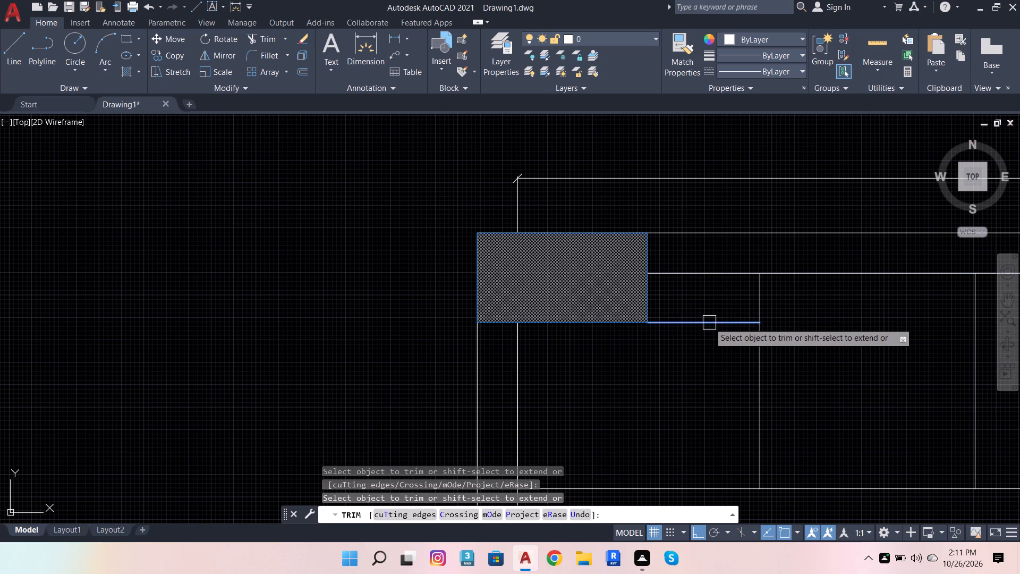
shift+click(709, 323)
key(Escape)
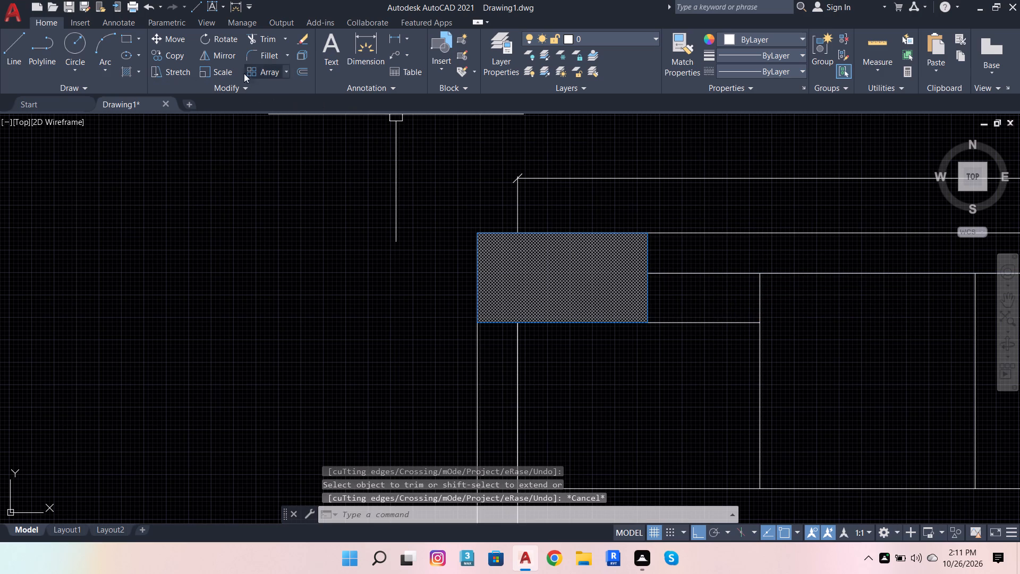
Fill the top and left walls around the hatched corner rectangle with a solid hatch in grey 147,149,152.
click(118, 75)
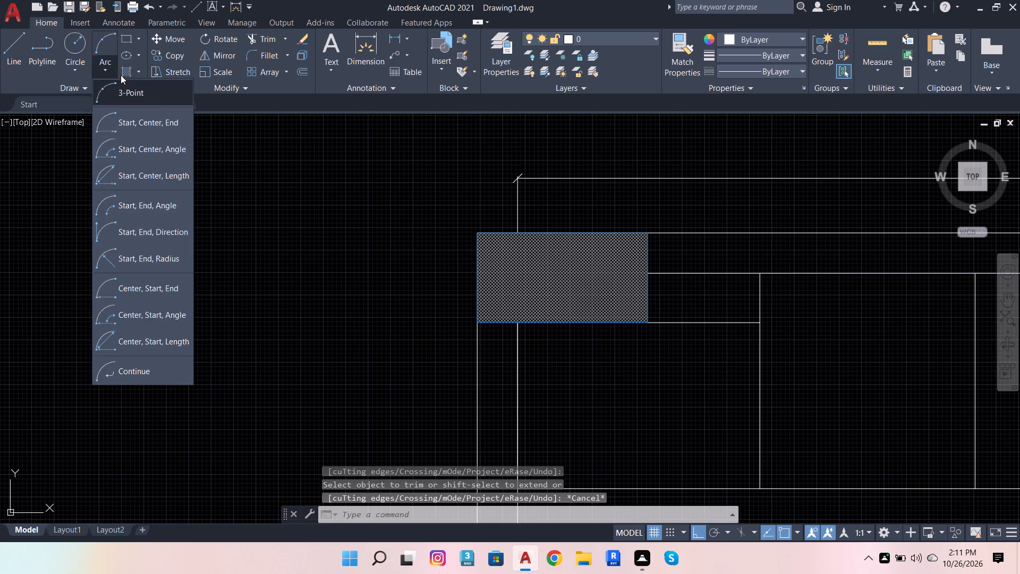
click(121, 75)
click(345, 35)
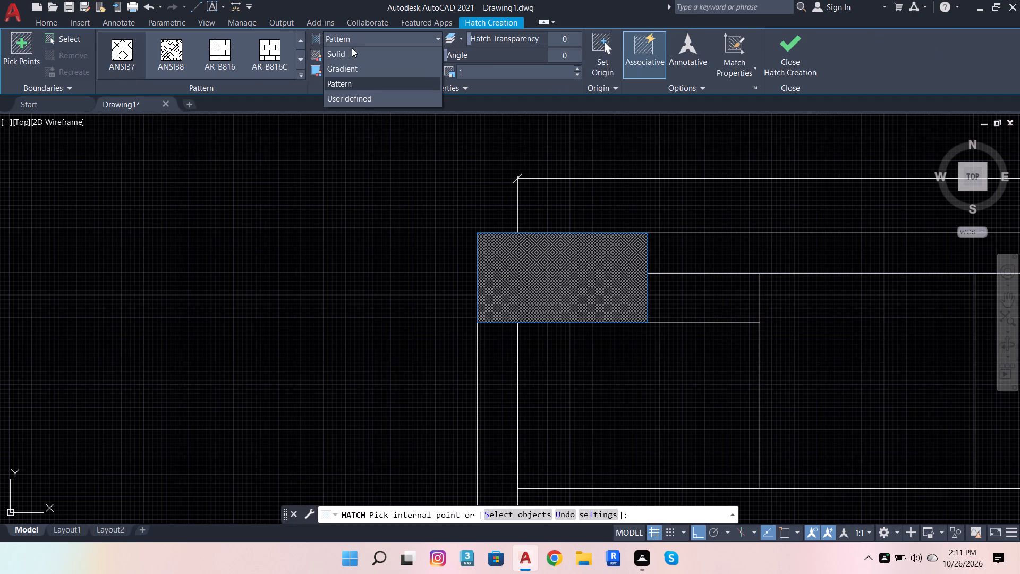
click(356, 50)
click(356, 51)
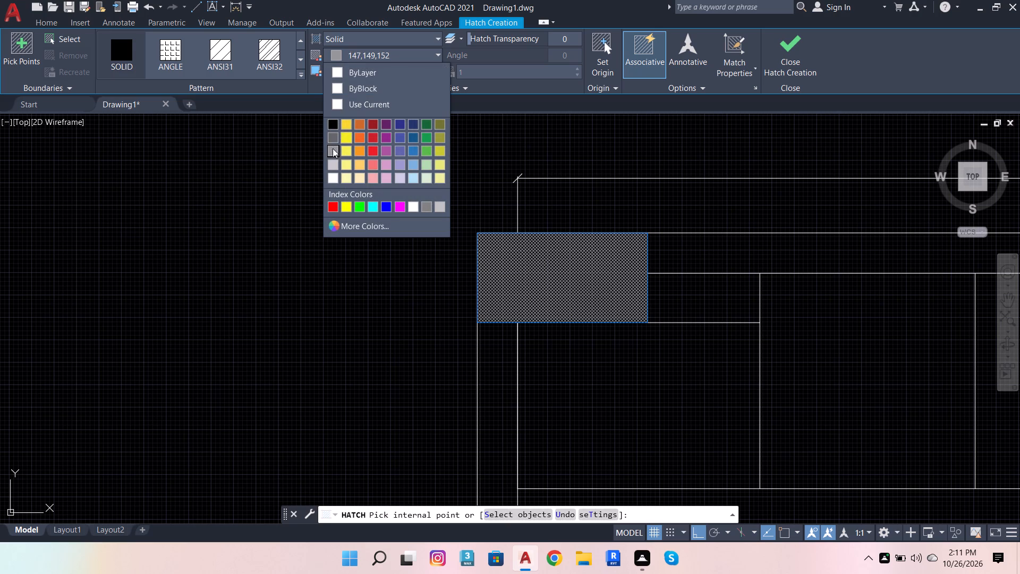
click(329, 155)
click(685, 263)
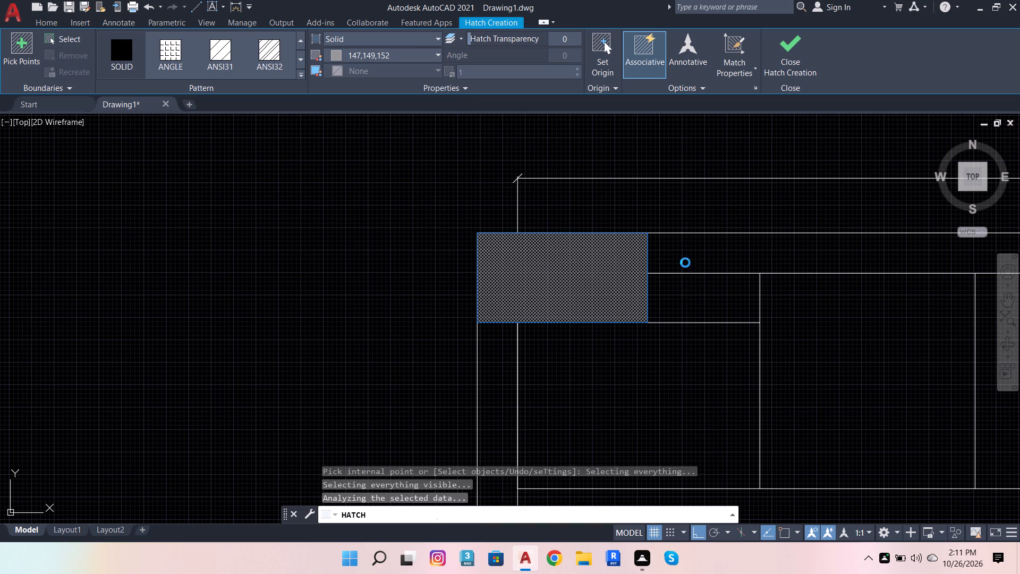
click(507, 390)
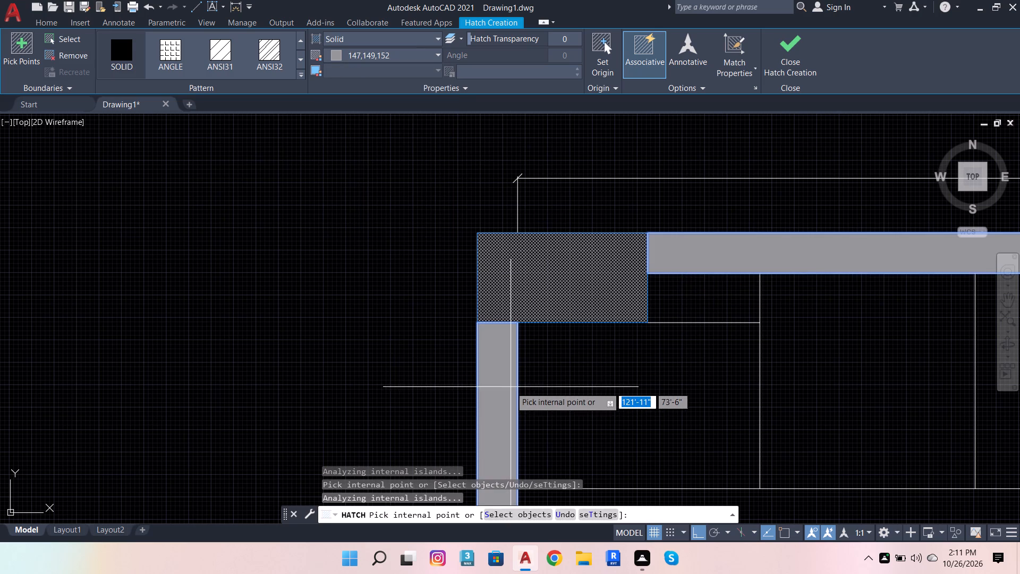
key(Escape)
scroll(482, 344, down, 2)
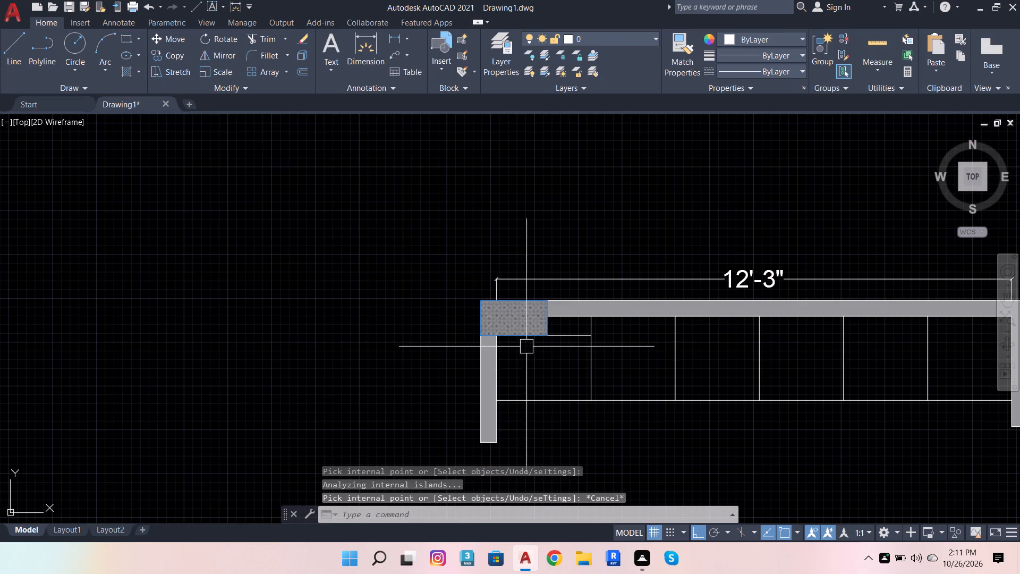
key(Escape)
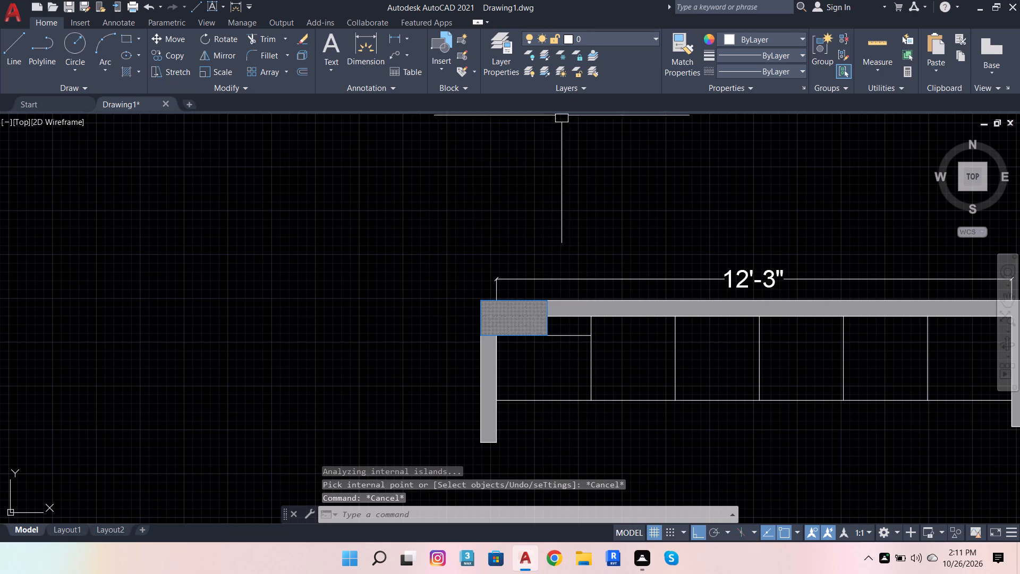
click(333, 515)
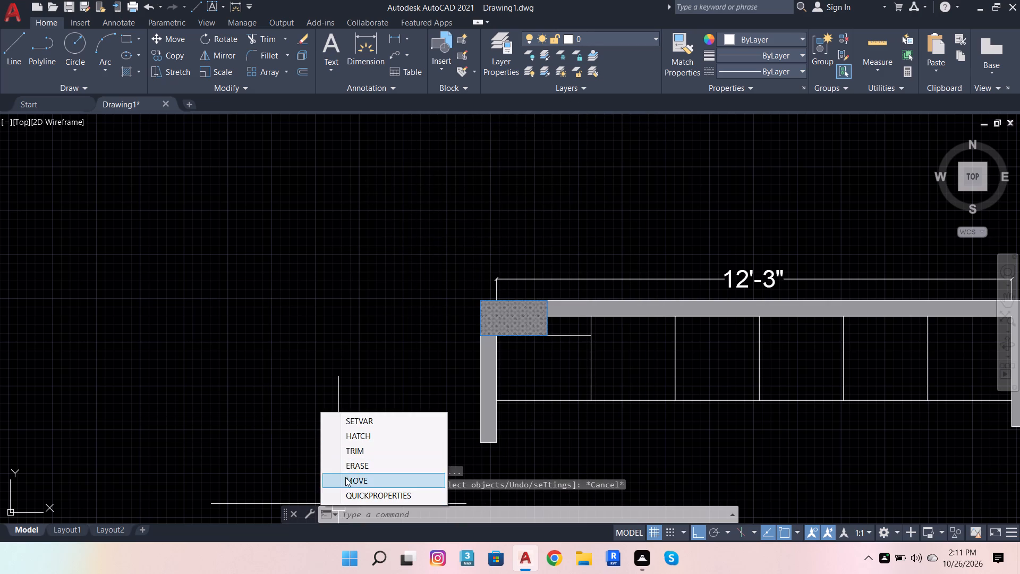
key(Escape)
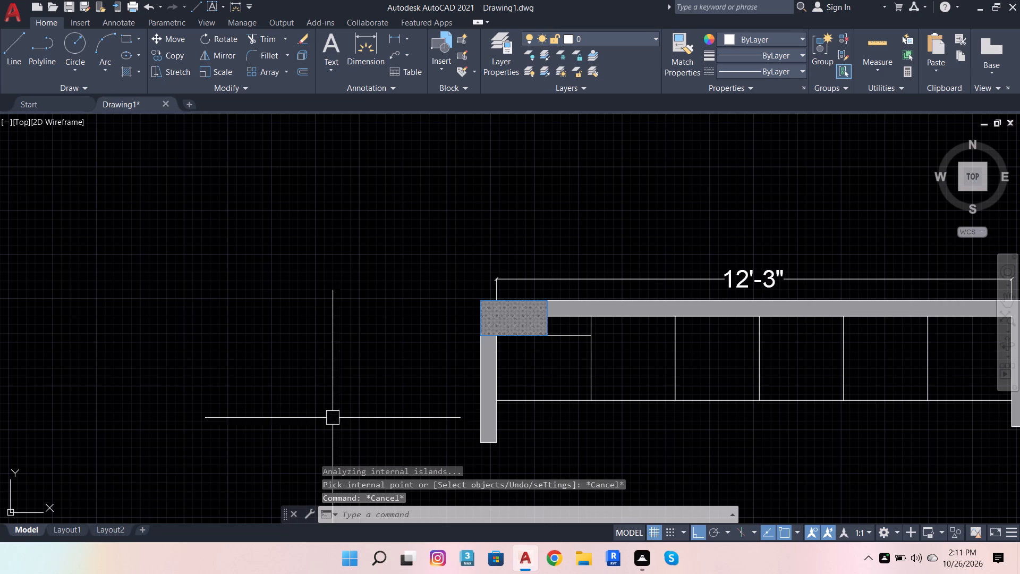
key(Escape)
Create a new layer and set its colour to yellow, index colour 50.
text(LAY)
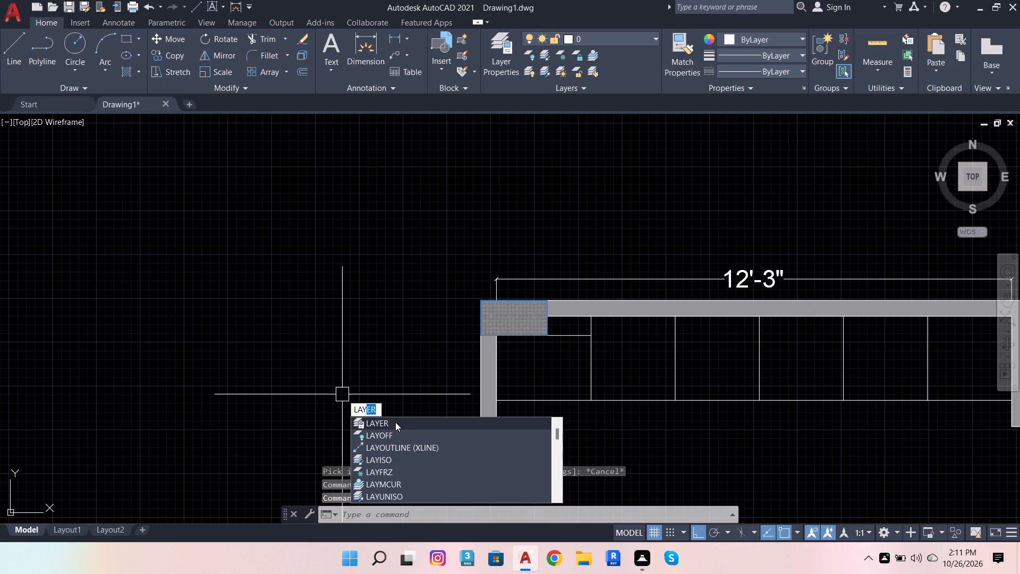
click(395, 422)
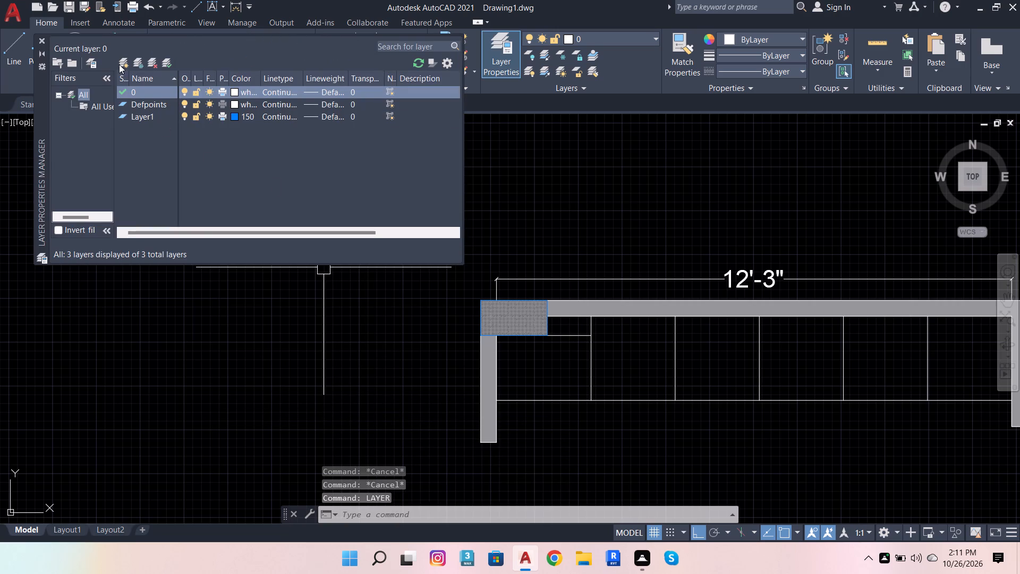
click(126, 65)
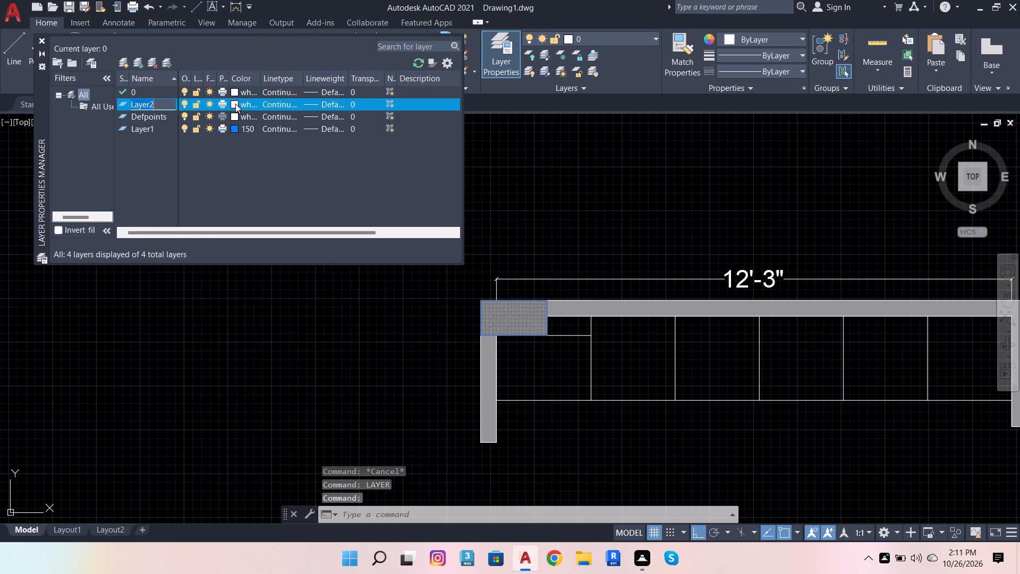
click(235, 104)
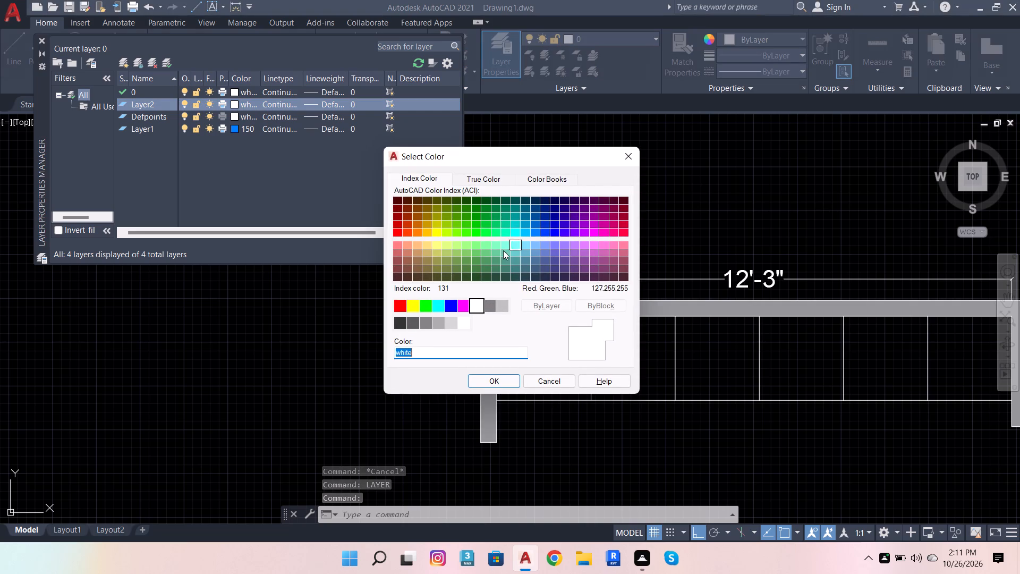
click(440, 246)
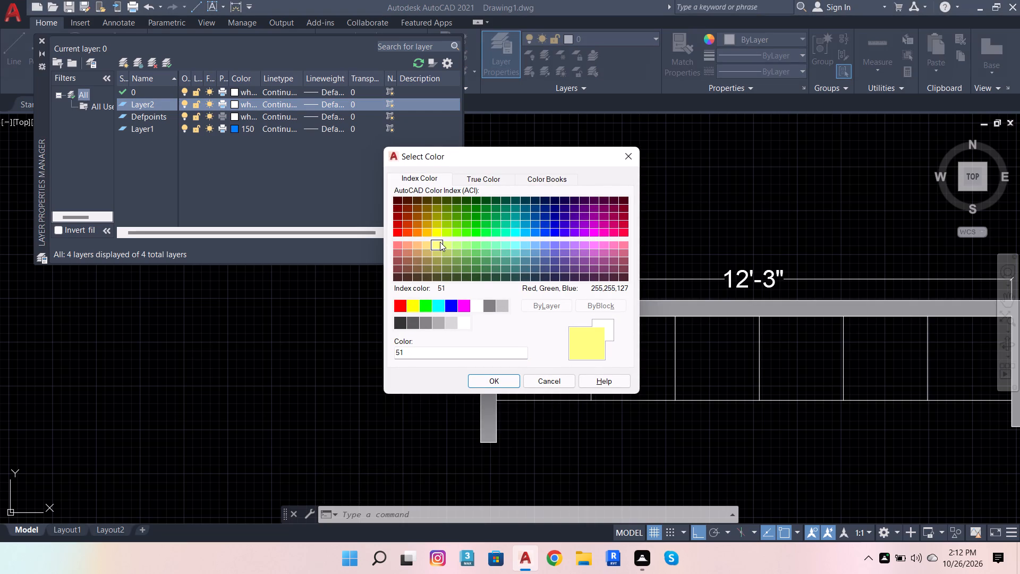
click(439, 232)
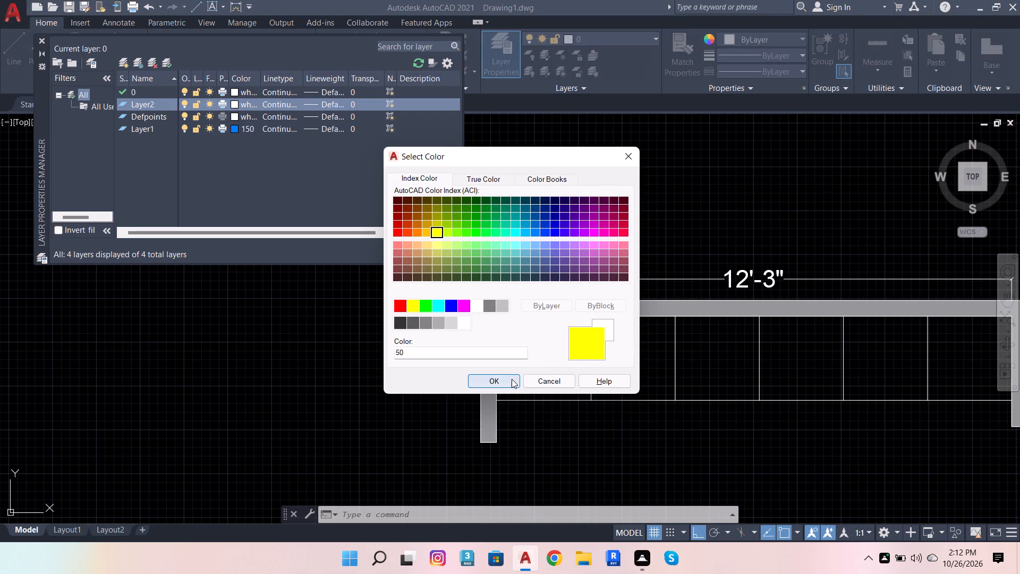
click(512, 379)
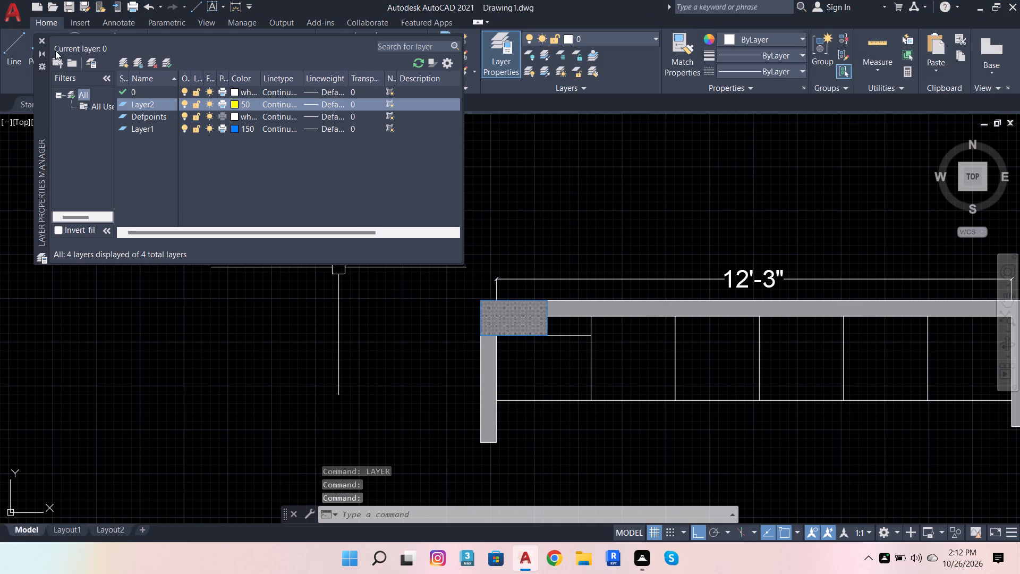
click(41, 41)
Draw a rectangle of about 1'-1" by 6" over the small box between the hatched rectangle and the first divider.
scroll(548, 356, up, 2)
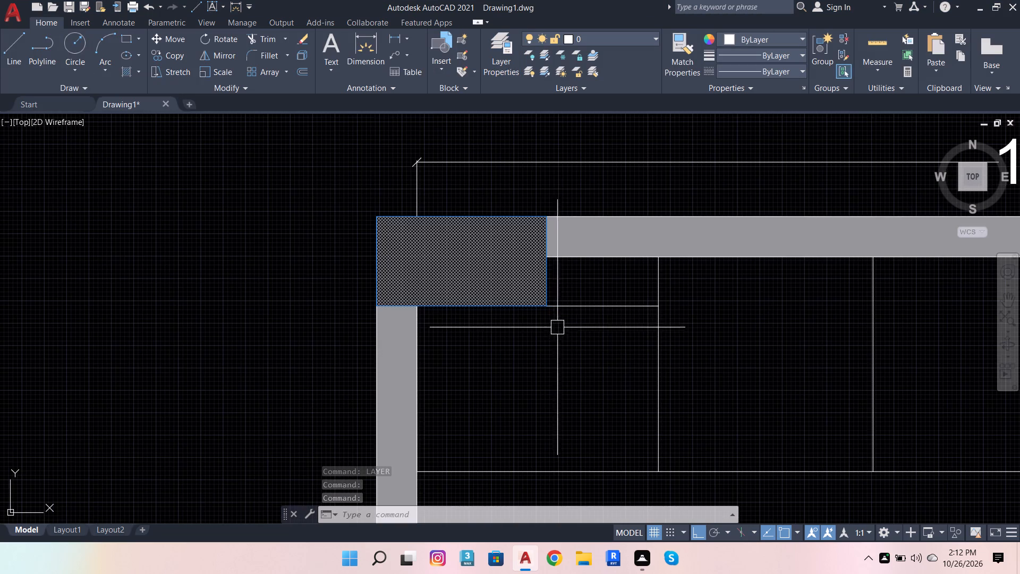
click(123, 37)
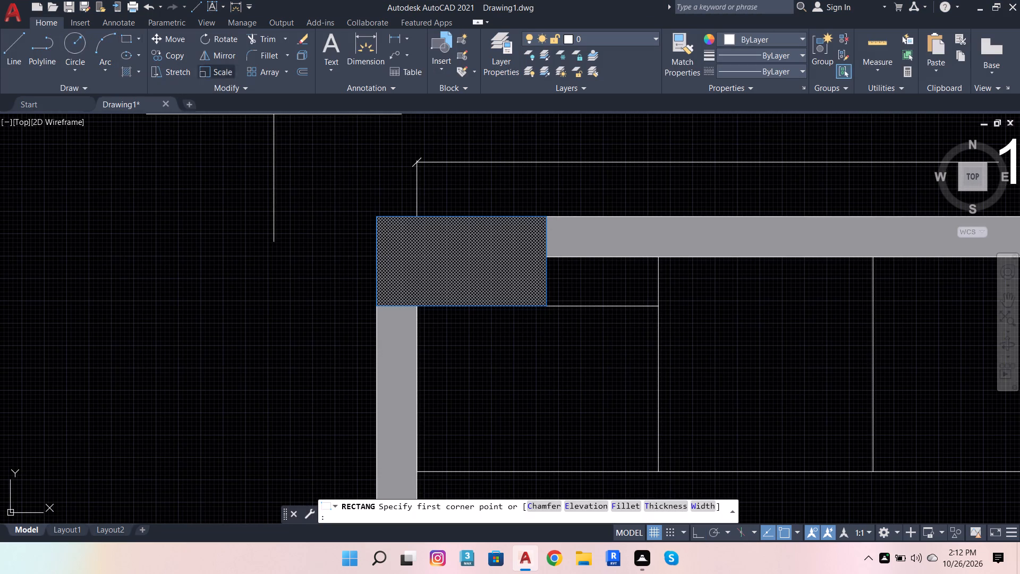
click(546, 257)
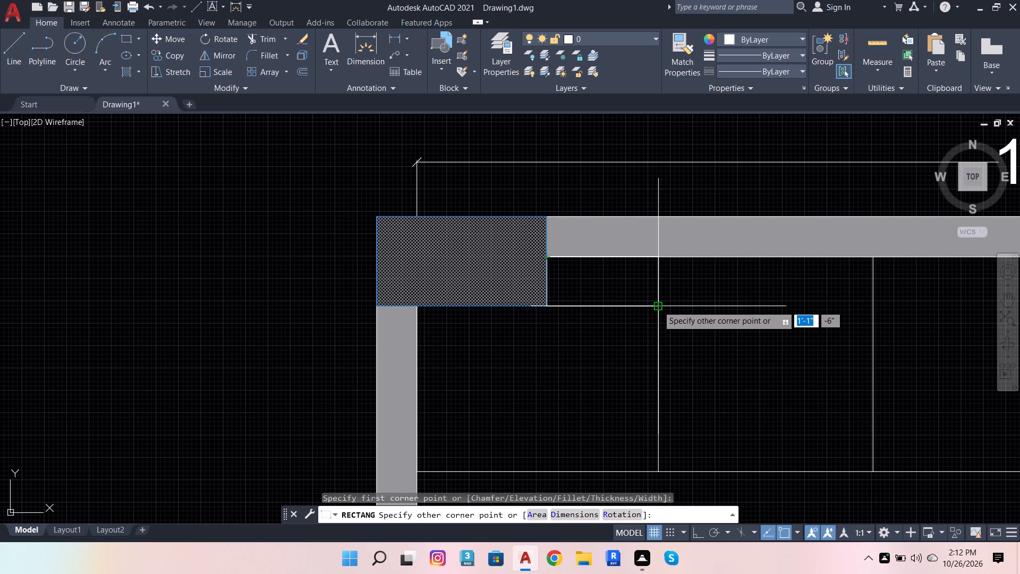
click(658, 306)
key(Escape)
Erase the separate line that lies under the new small rectangle's bottom edge.
scroll(633, 317, up, 1)
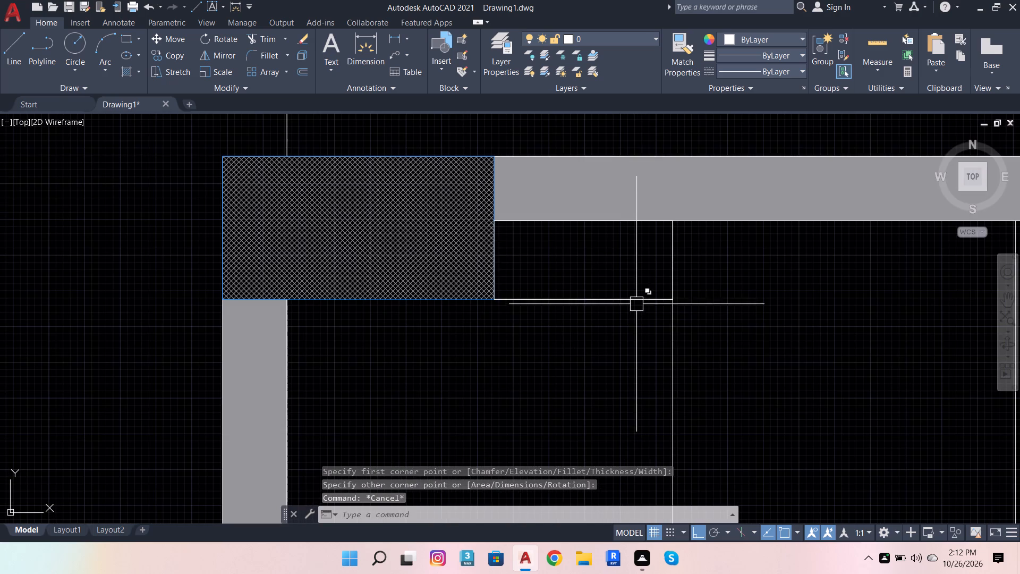
click(635, 301)
click(660, 358)
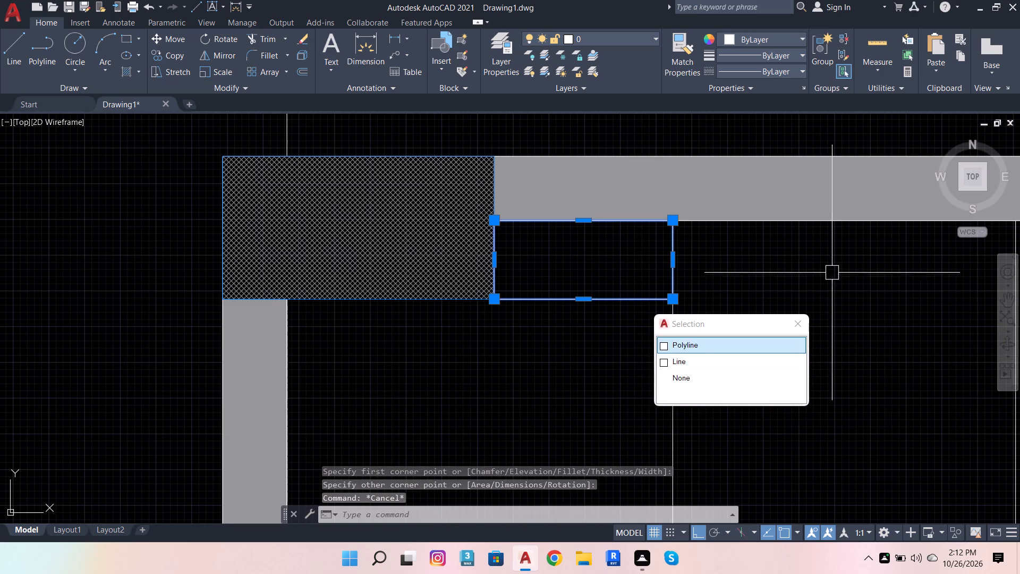
click(700, 362)
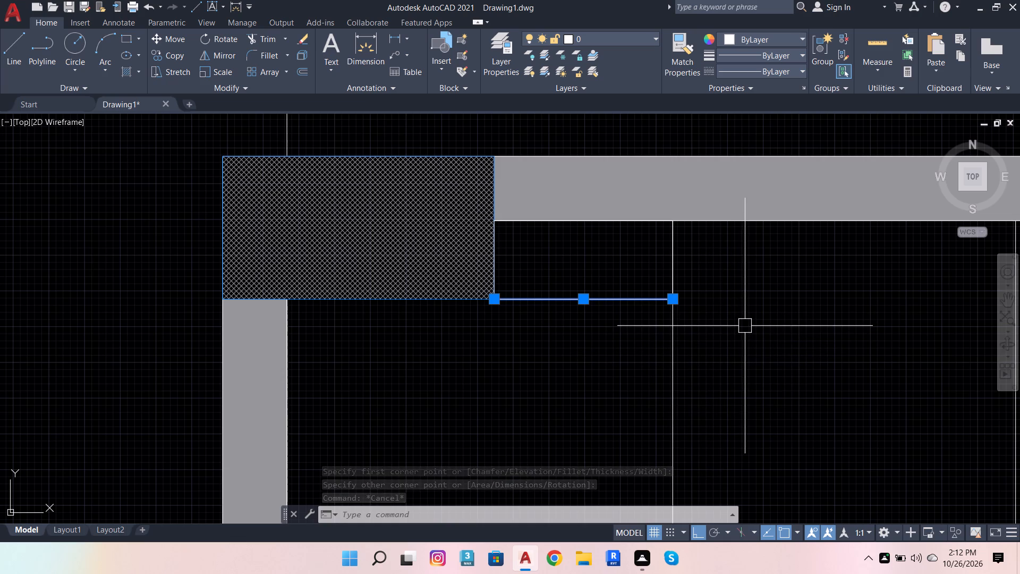
key(shift+Delete)
Move the small rectangle beside the hatched corner onto the yellow layer, Layer2.
click(643, 303)
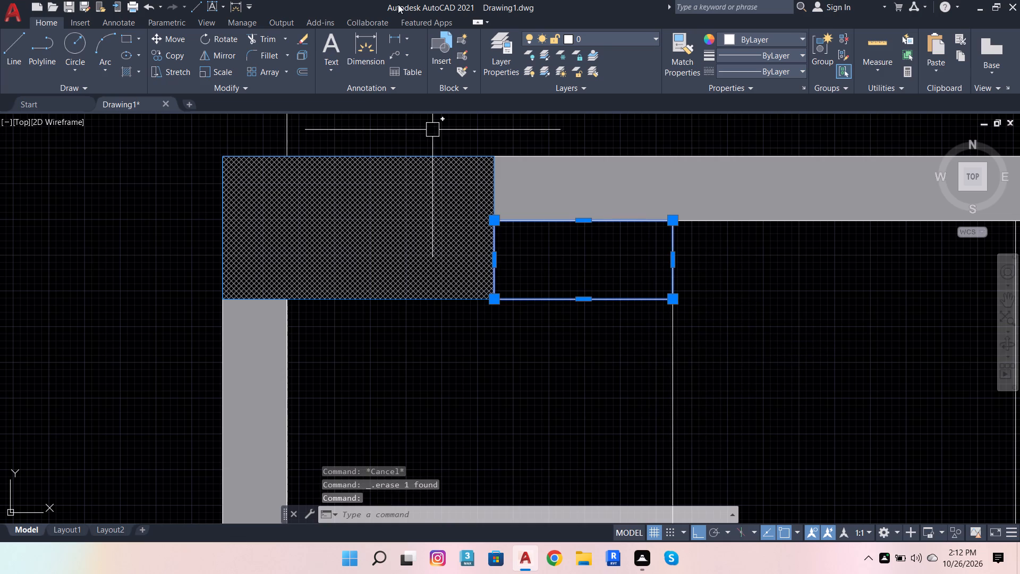
click(592, 34)
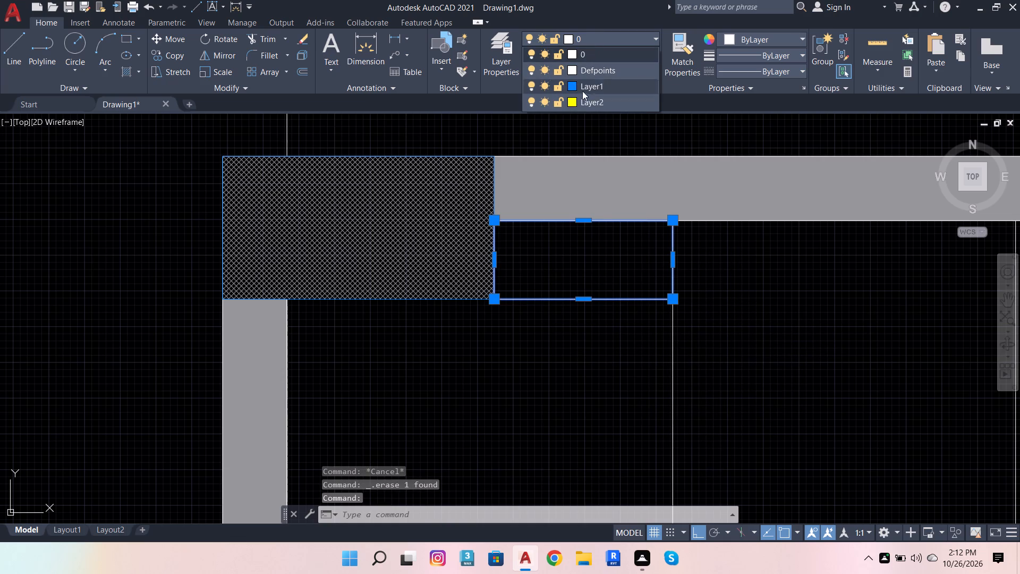
click(582, 104)
key(Escape)
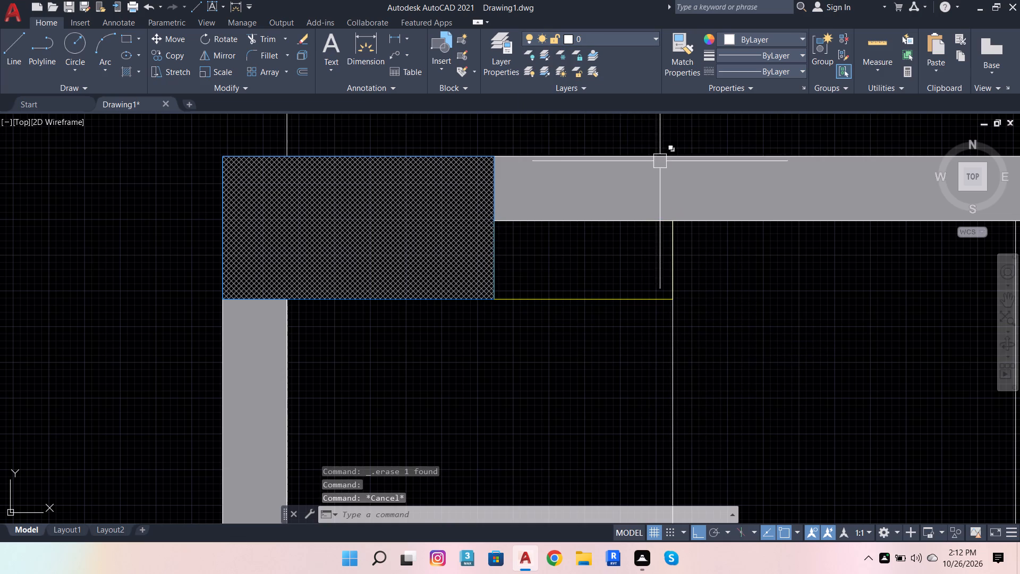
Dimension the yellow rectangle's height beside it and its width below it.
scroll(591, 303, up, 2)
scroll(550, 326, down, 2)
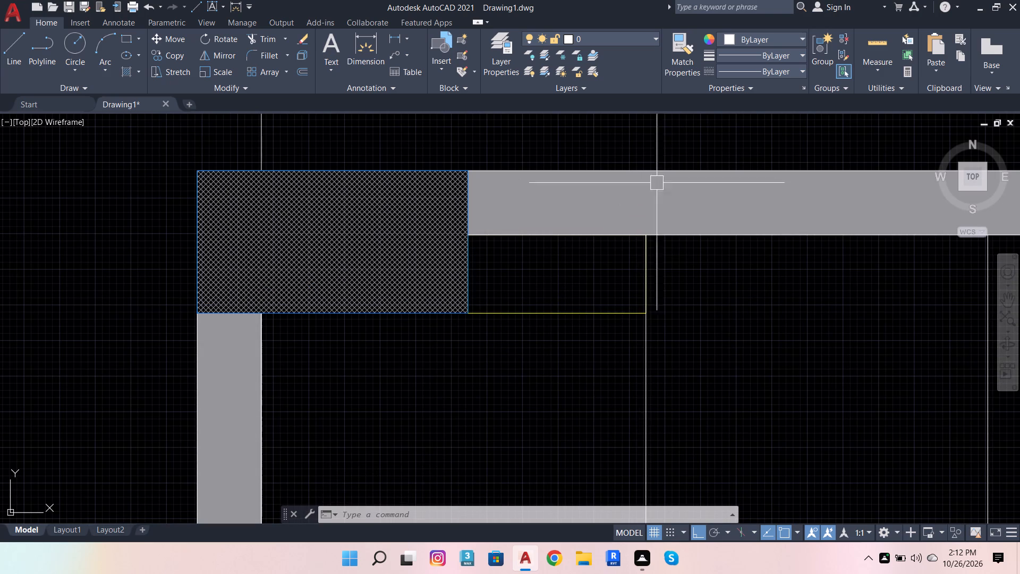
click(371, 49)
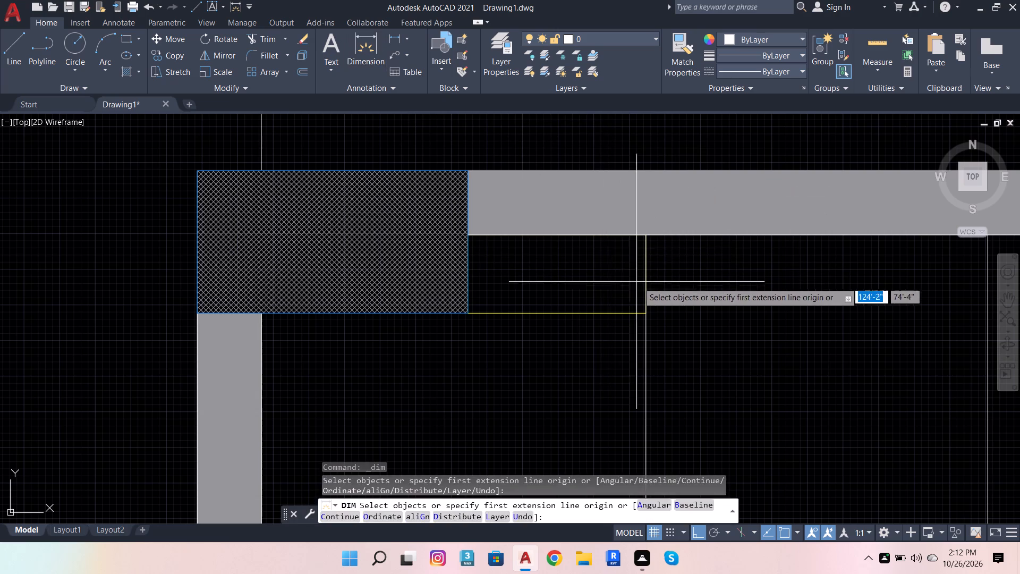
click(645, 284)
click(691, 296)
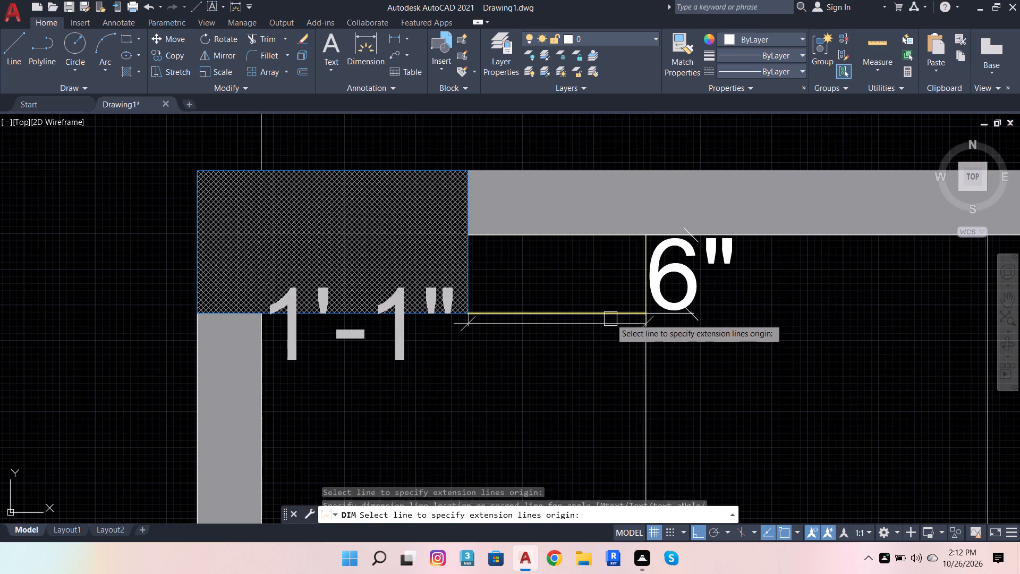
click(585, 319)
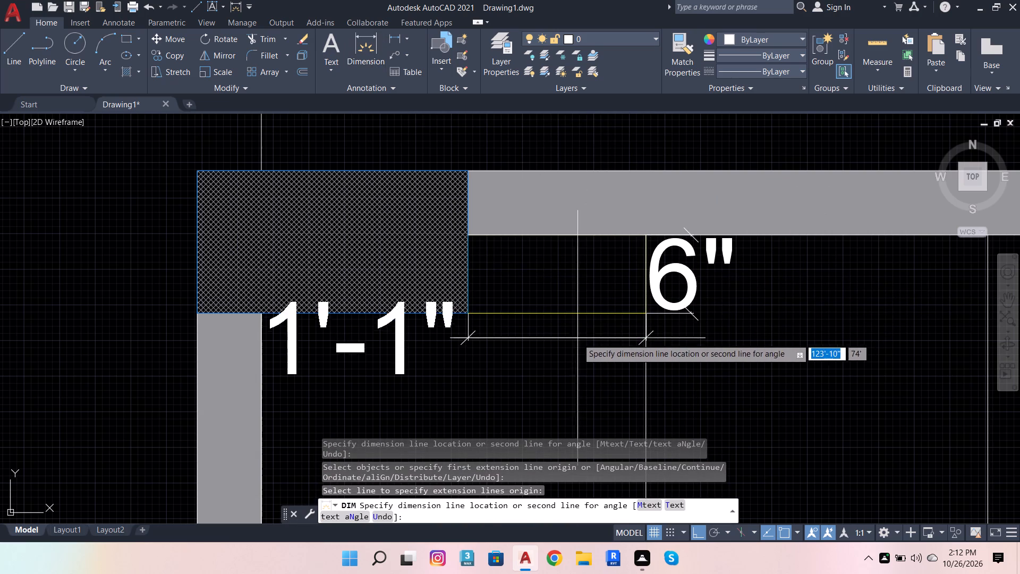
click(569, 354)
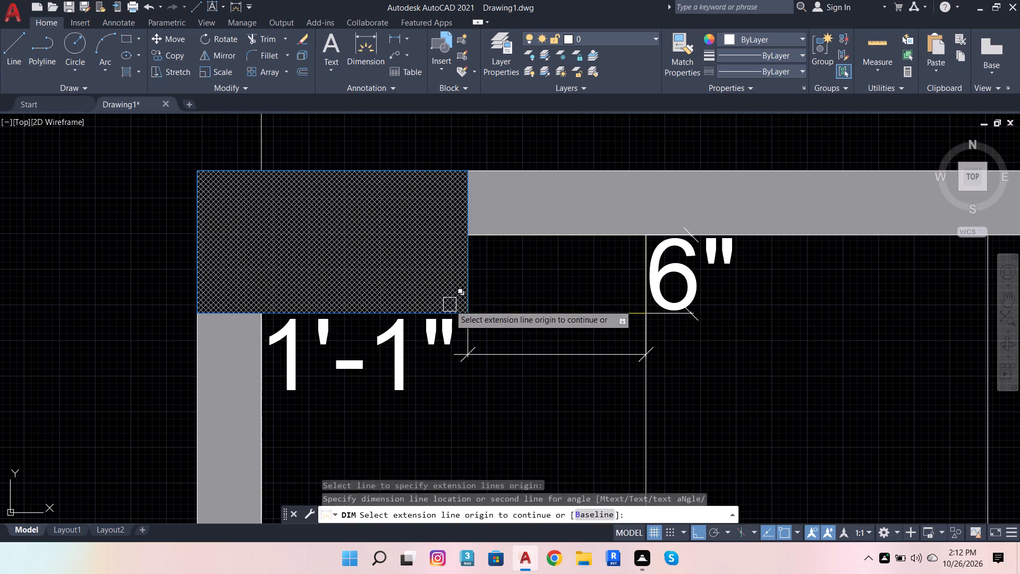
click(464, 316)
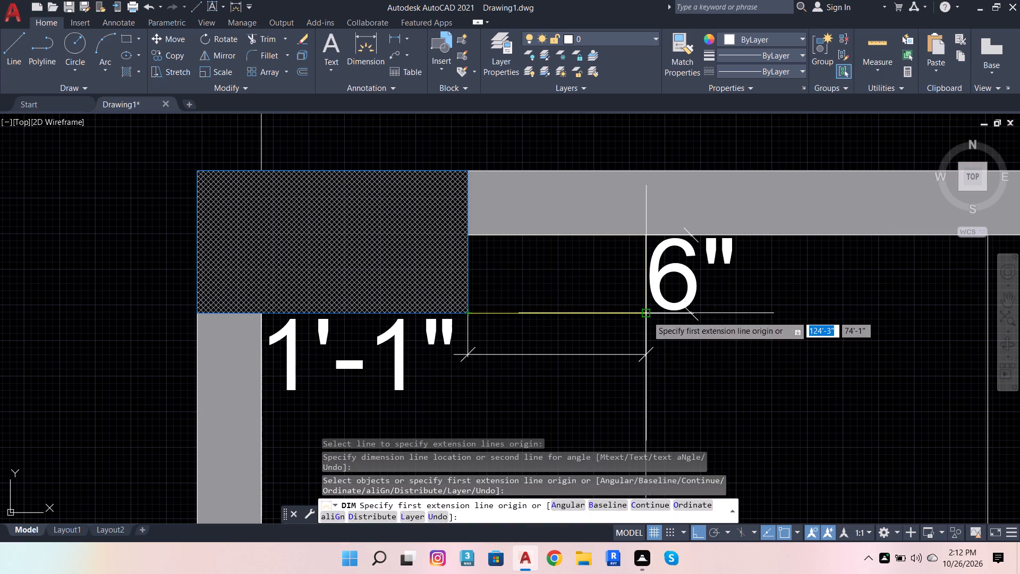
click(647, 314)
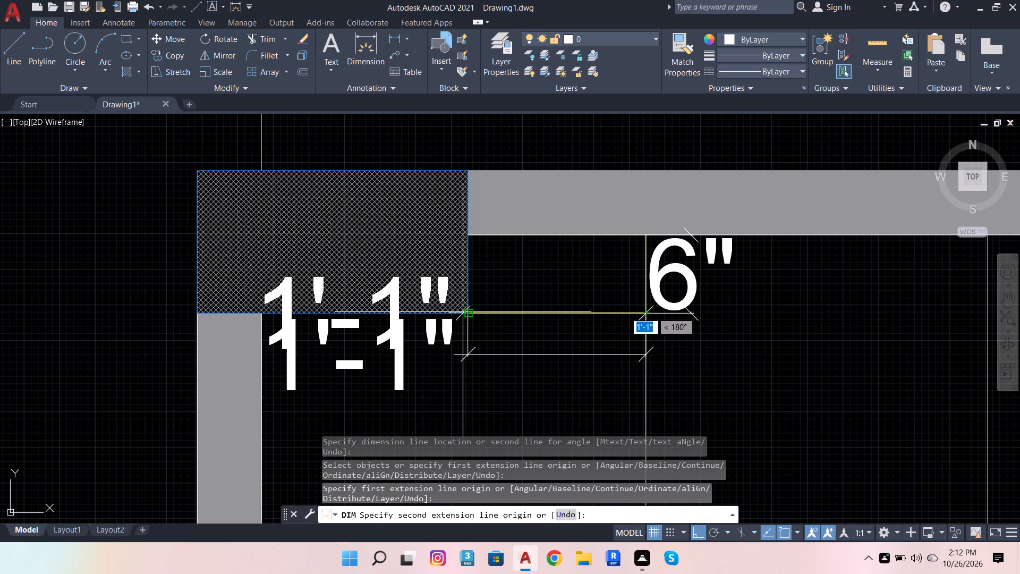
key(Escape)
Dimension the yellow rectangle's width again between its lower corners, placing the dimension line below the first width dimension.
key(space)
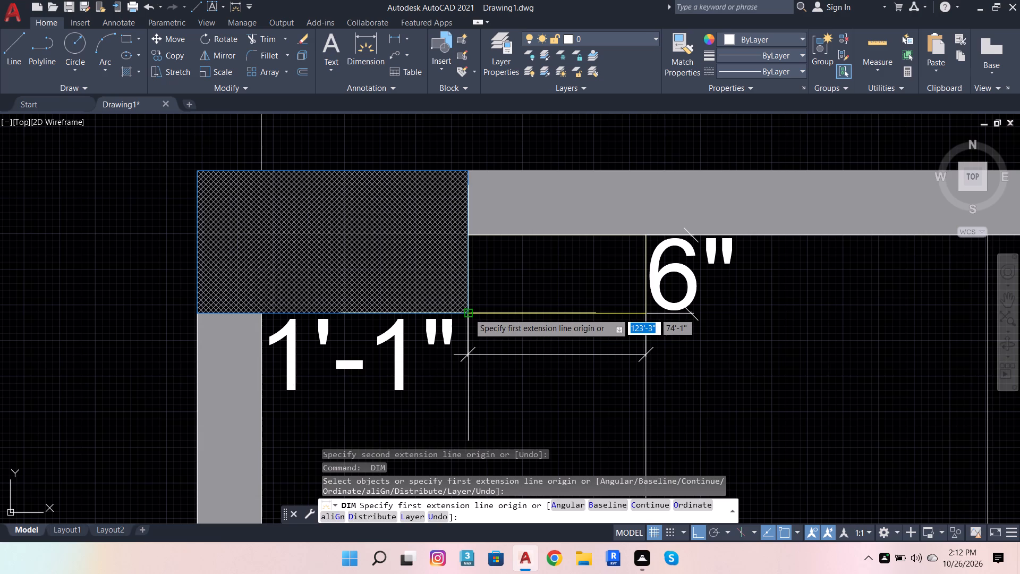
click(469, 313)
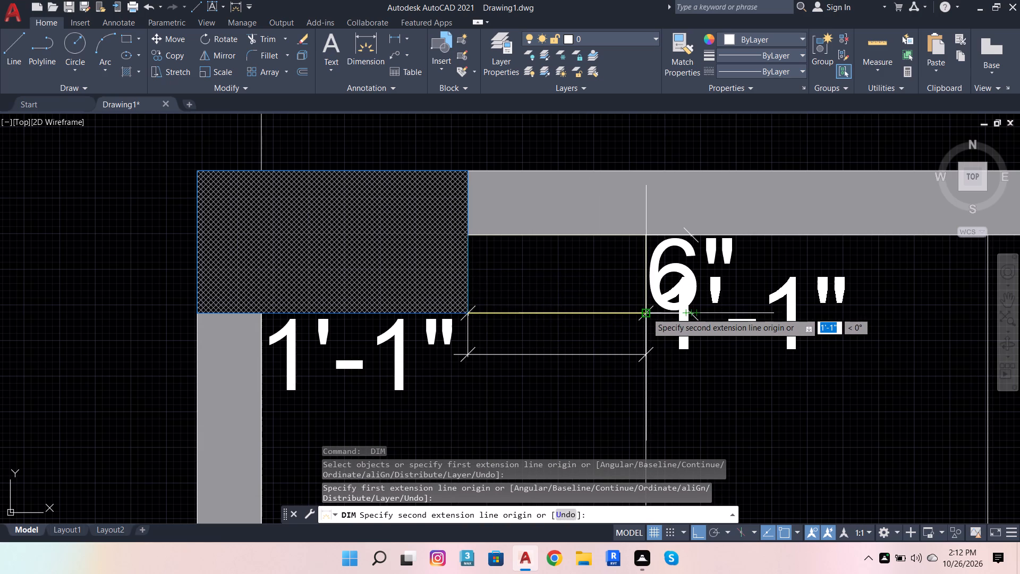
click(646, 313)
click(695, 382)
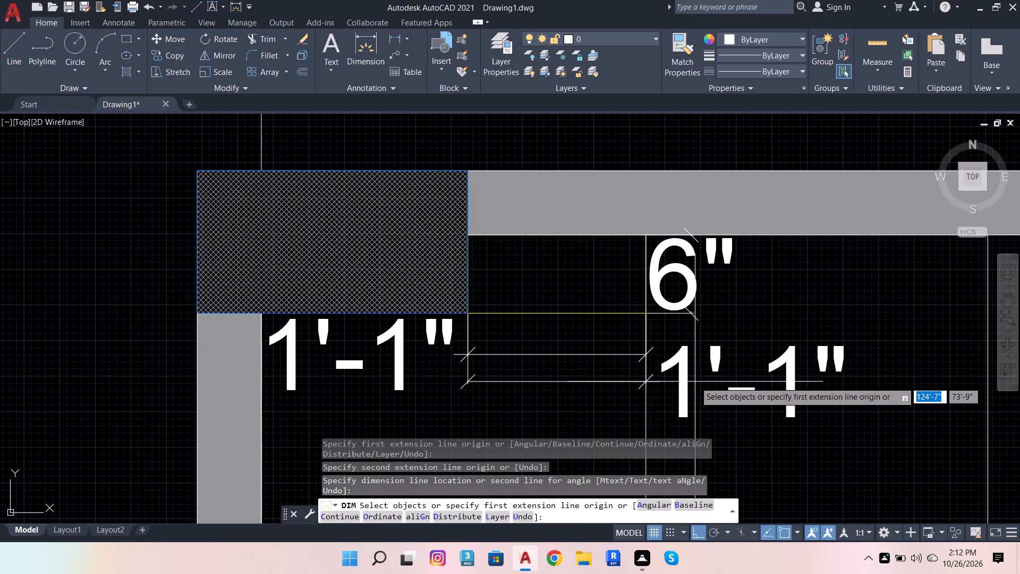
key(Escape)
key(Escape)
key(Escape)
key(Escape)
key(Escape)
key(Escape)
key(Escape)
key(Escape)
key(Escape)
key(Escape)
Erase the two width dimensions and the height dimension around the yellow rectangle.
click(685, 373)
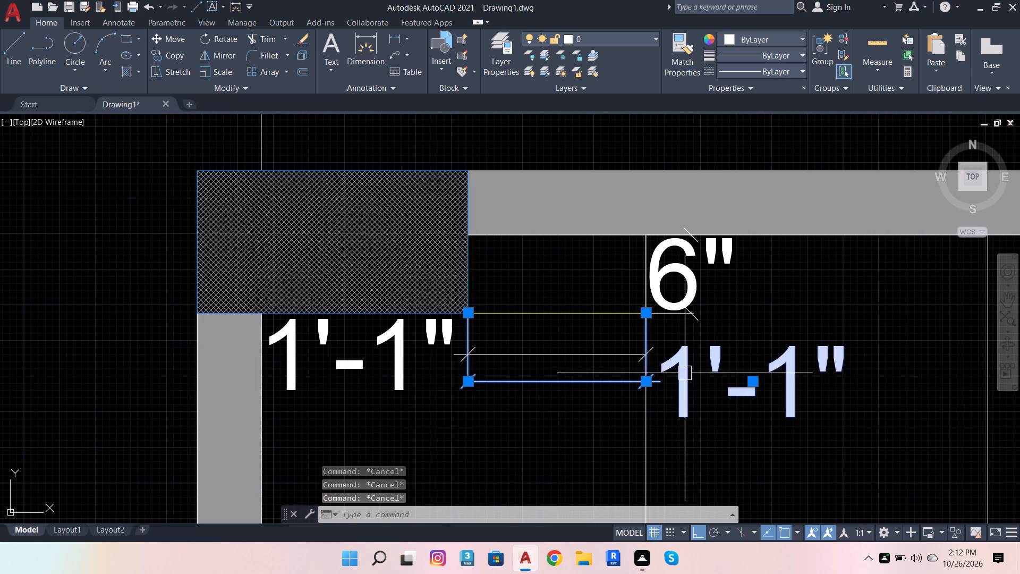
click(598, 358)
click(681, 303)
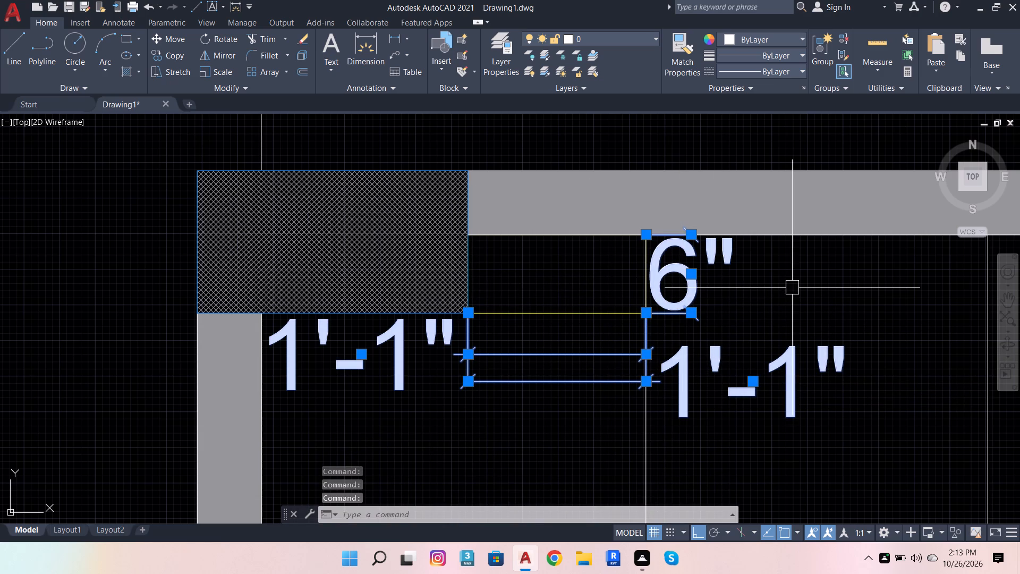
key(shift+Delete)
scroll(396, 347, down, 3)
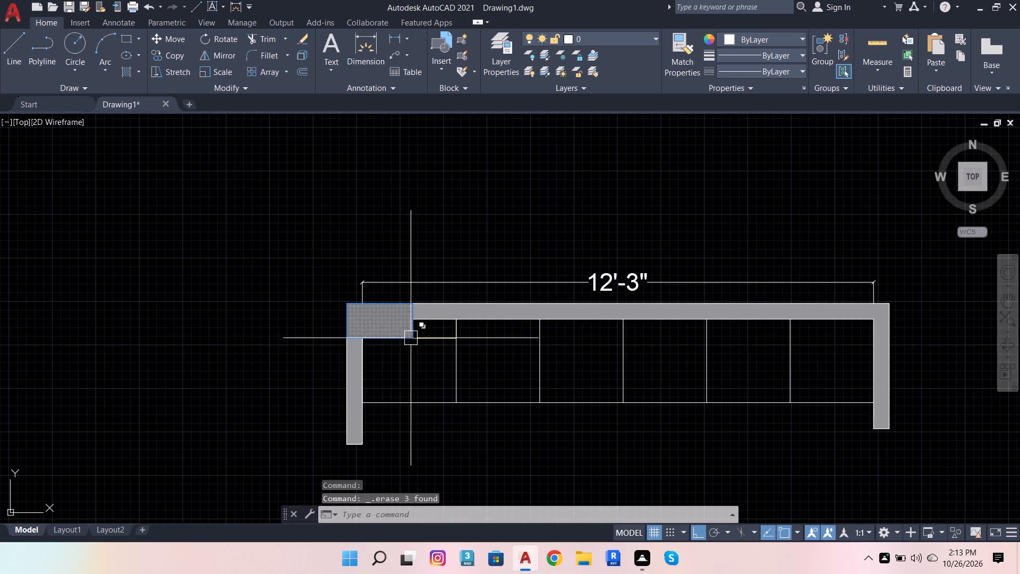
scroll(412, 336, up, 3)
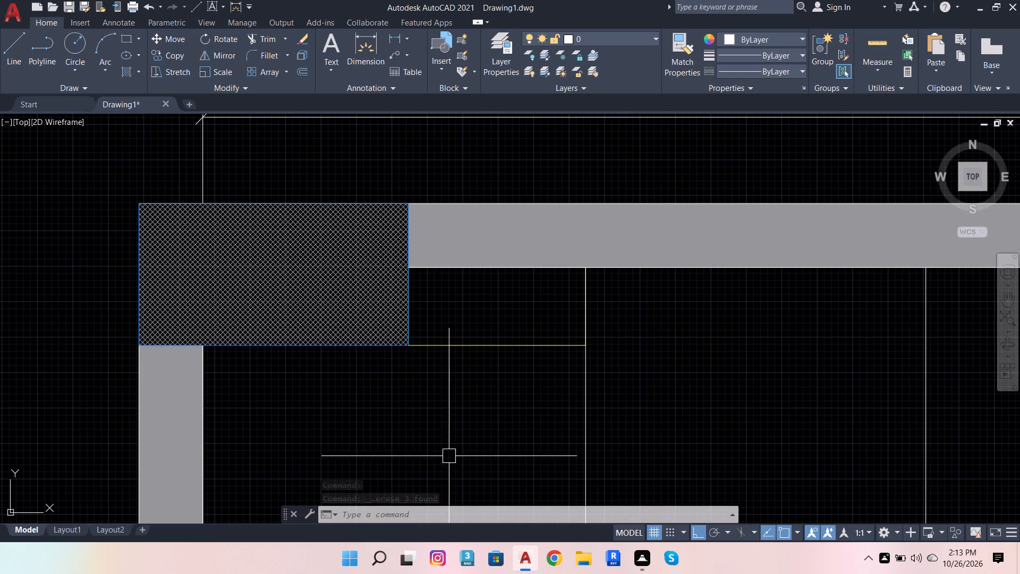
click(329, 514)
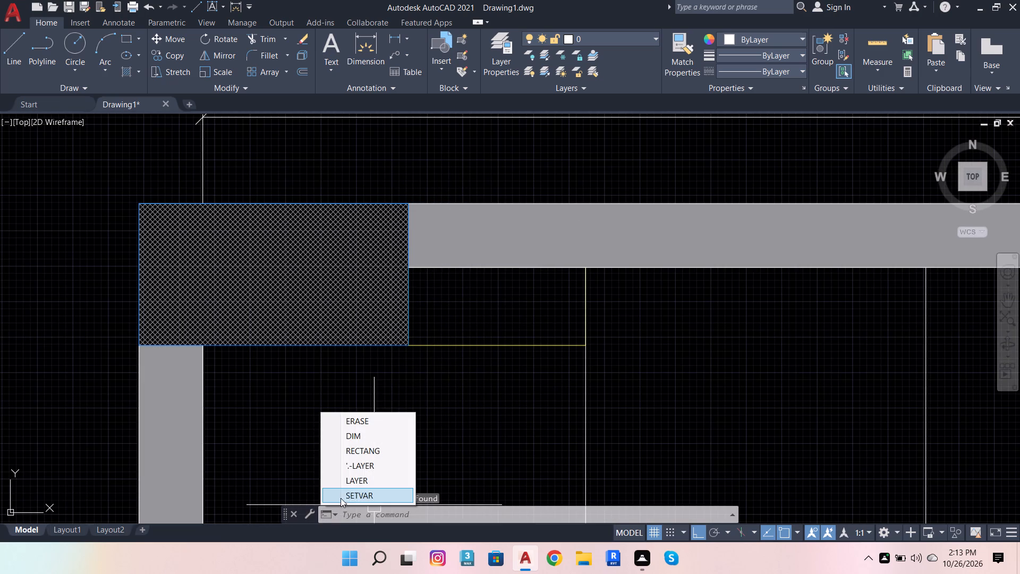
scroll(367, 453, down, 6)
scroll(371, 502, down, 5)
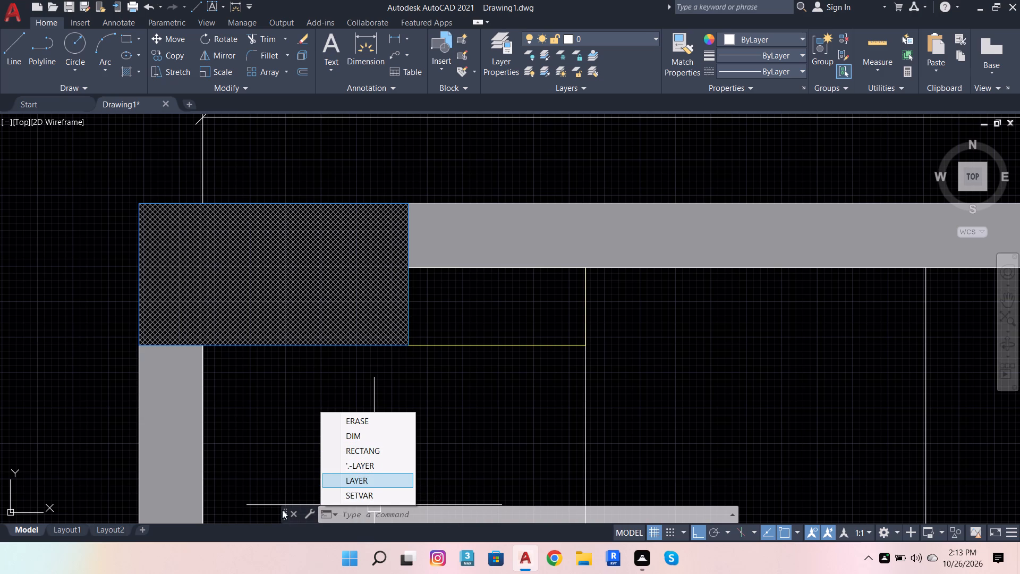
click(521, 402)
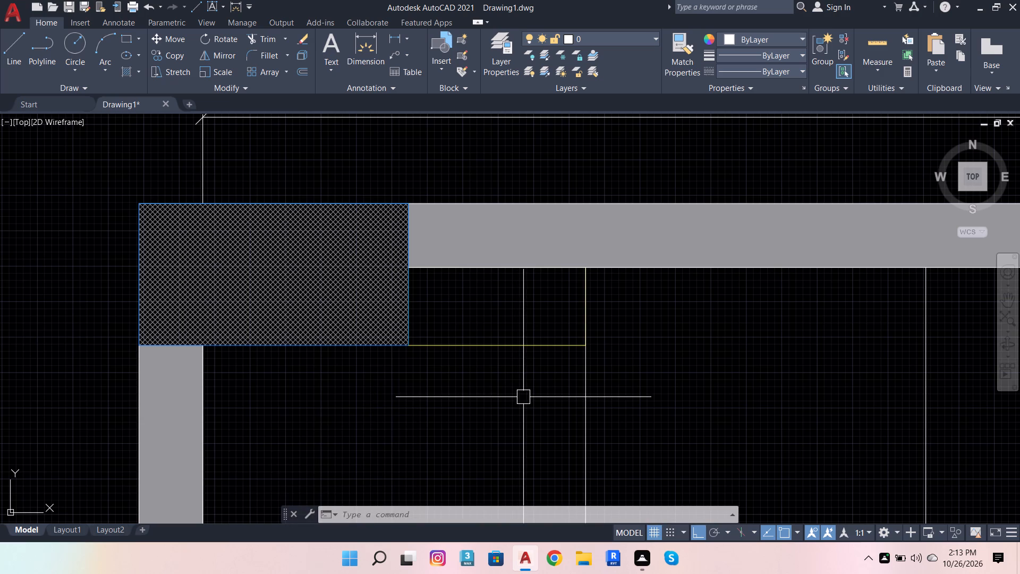
Modify the Standard dimension style so its text is aligned with the dimension line, and make that style current.
key(Escape)
text(DIM)
click(563, 433)
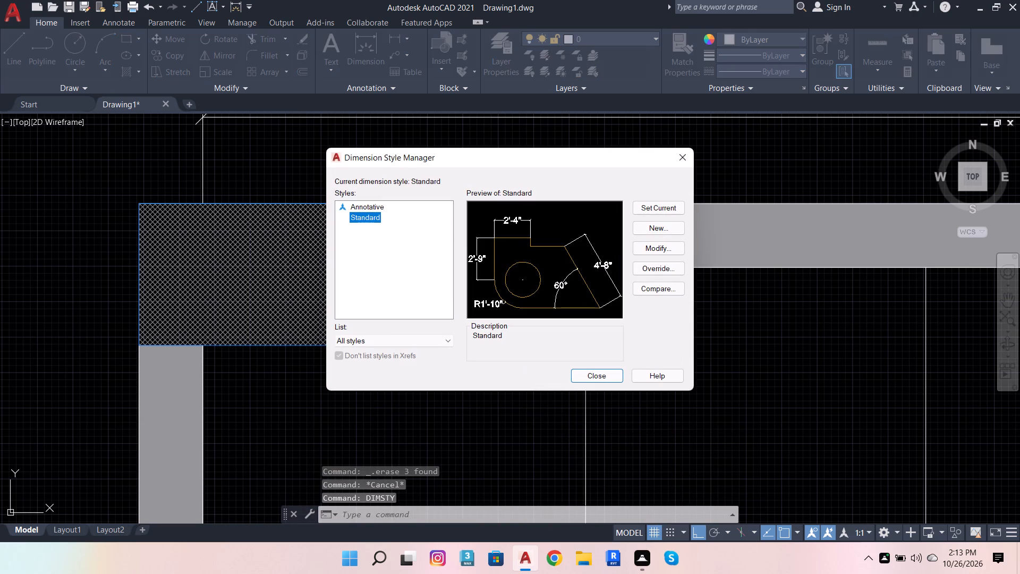
click(656, 247)
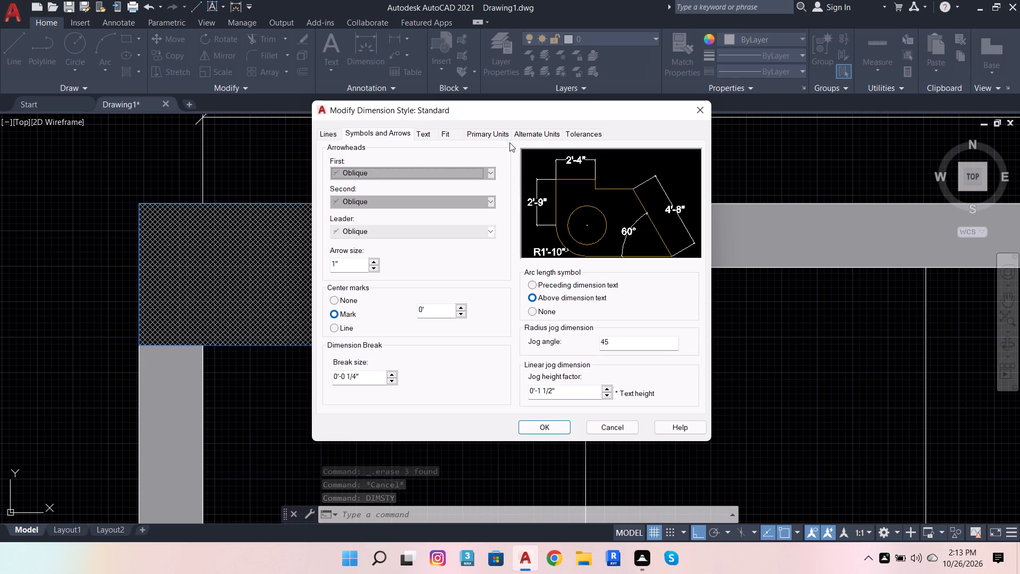
click(422, 136)
click(530, 337)
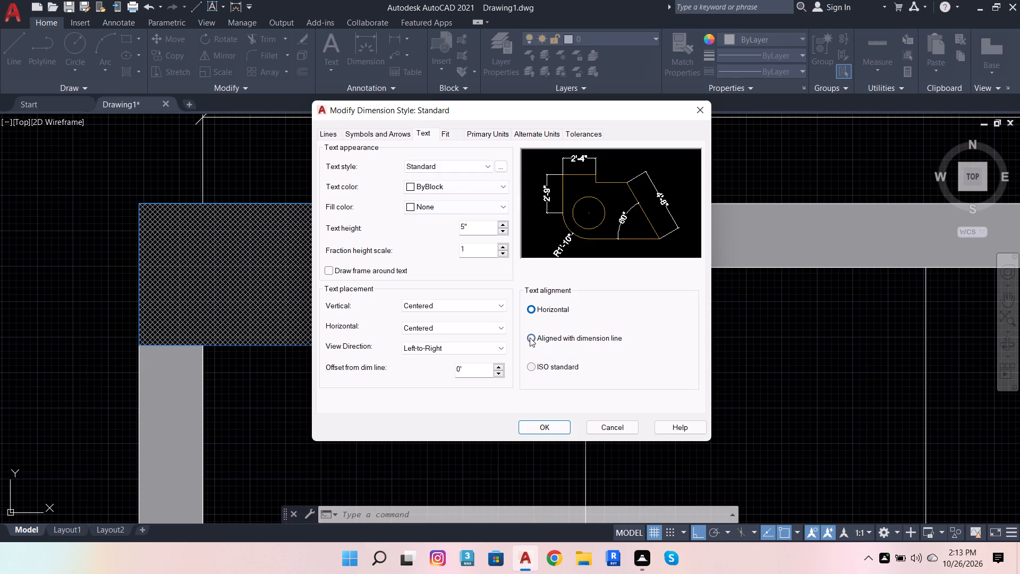
click(446, 133)
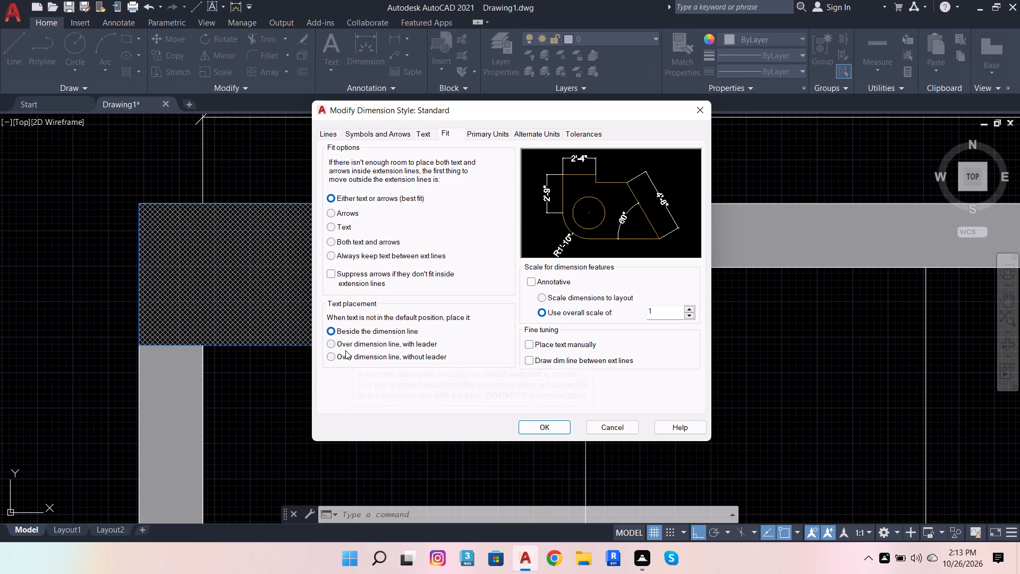
click(482, 133)
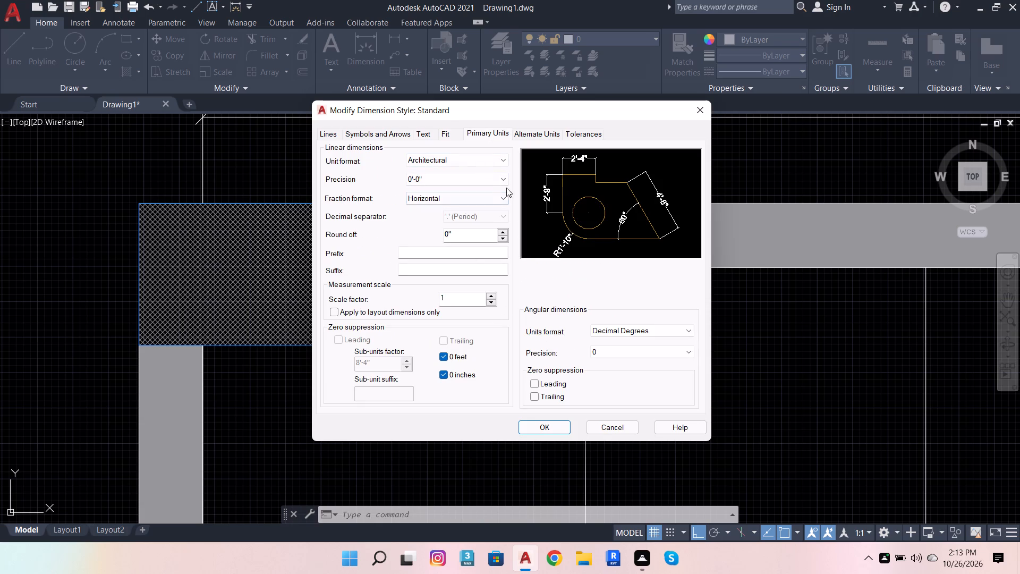
click(534, 133)
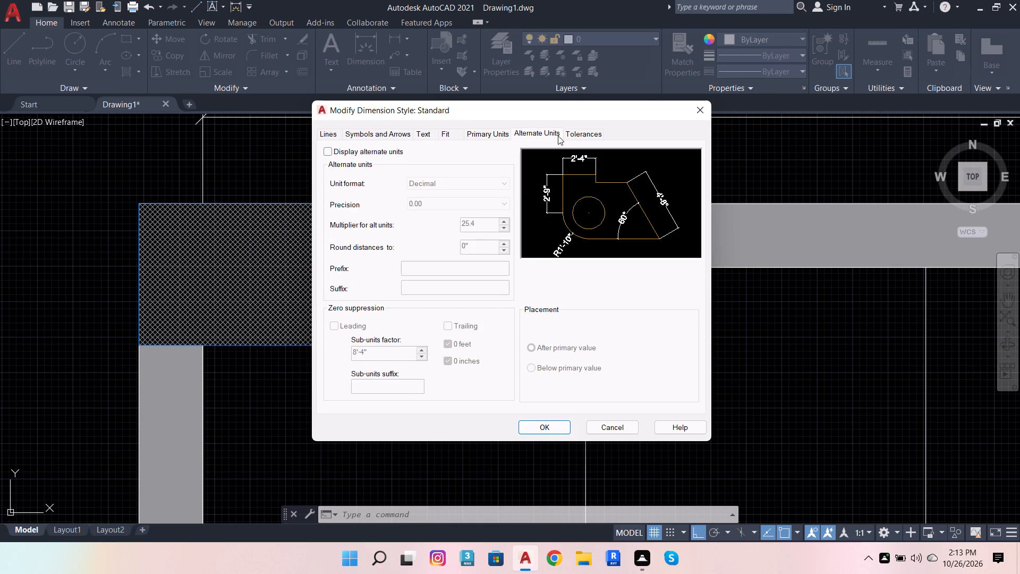
click(558, 136)
click(572, 135)
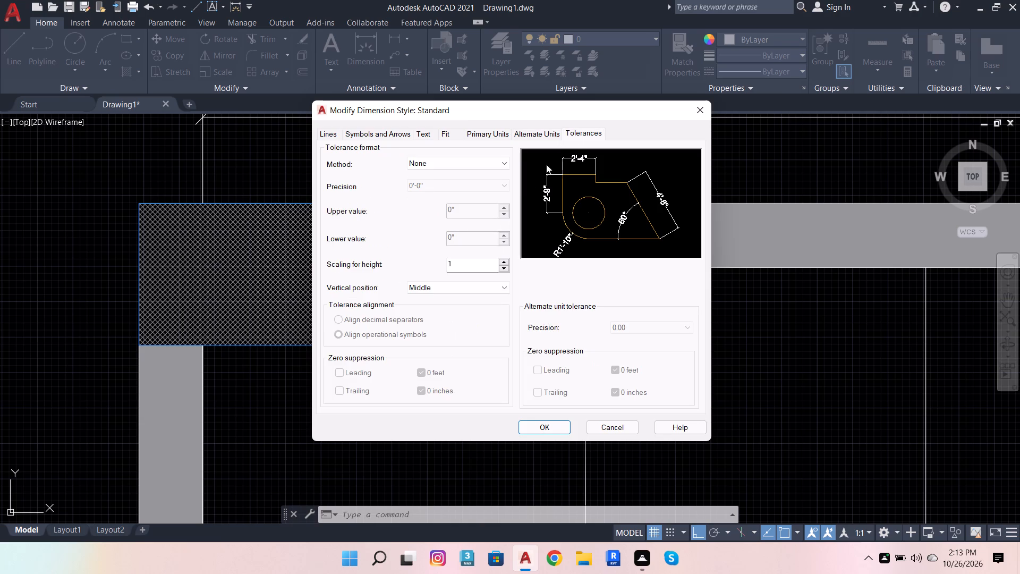
click(546, 433)
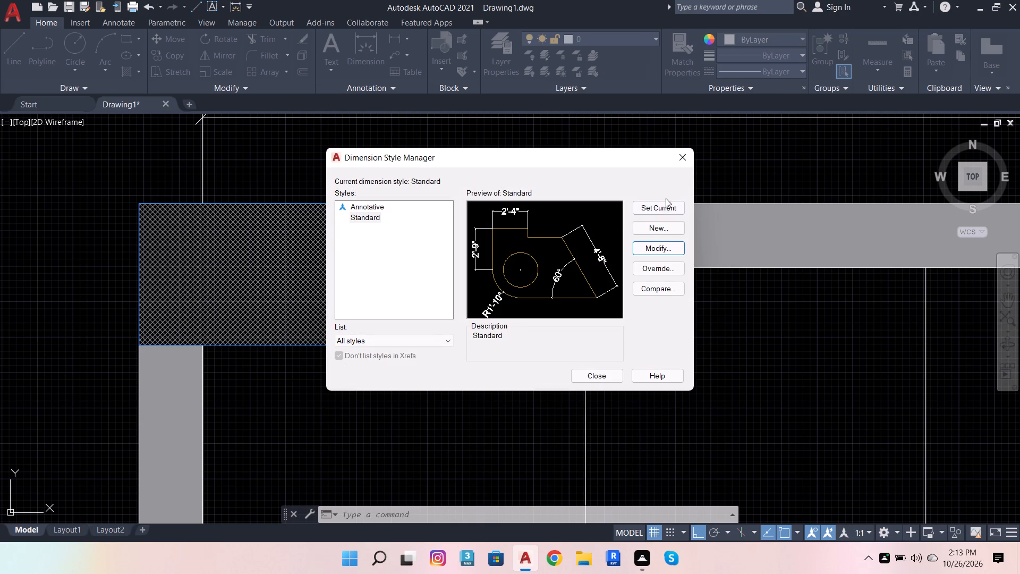
click(666, 207)
click(603, 379)
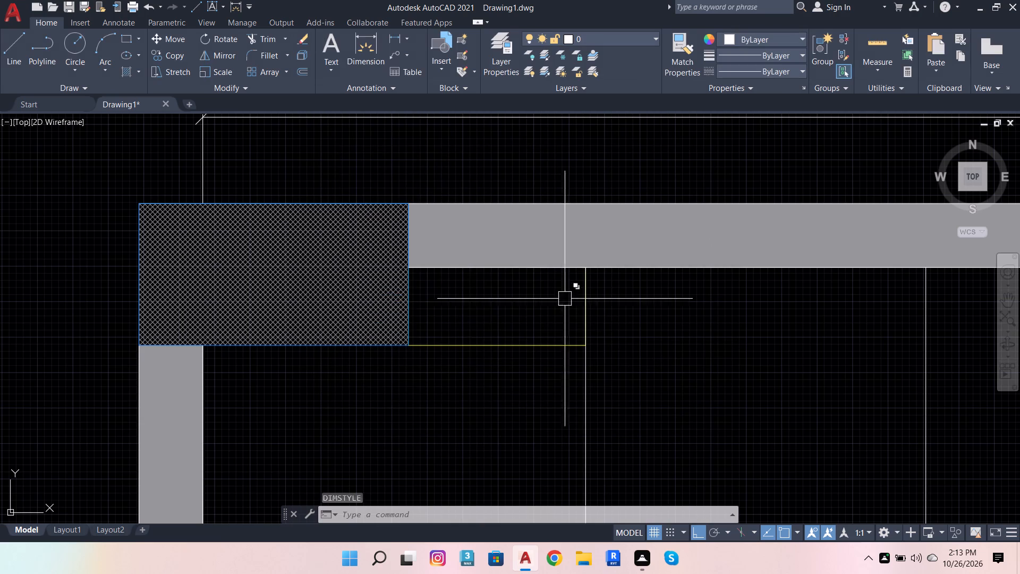
Dimension the yellow rectangle's width just below it and its height beside its free vertical edge.
click(377, 45)
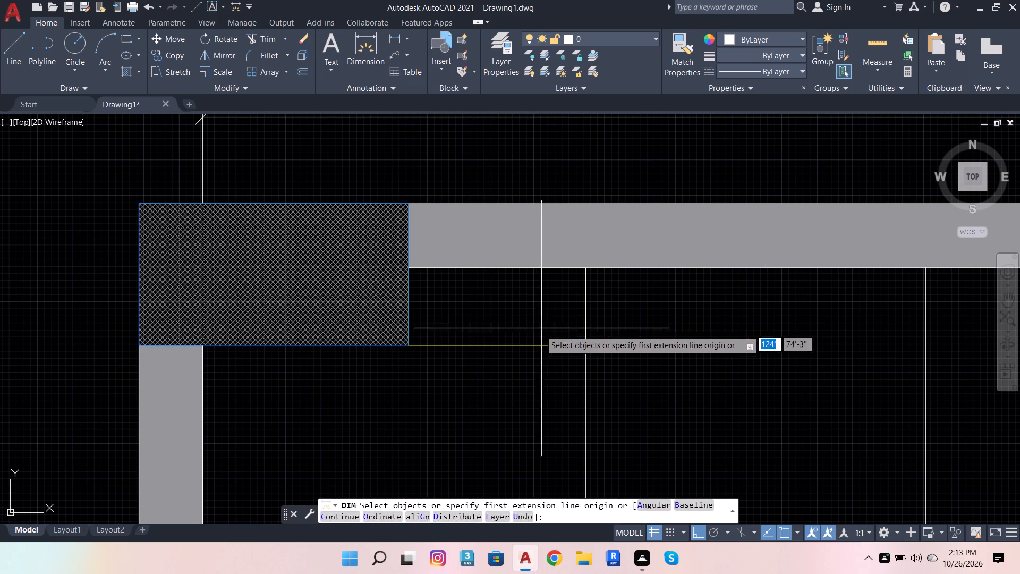
click(525, 347)
click(532, 382)
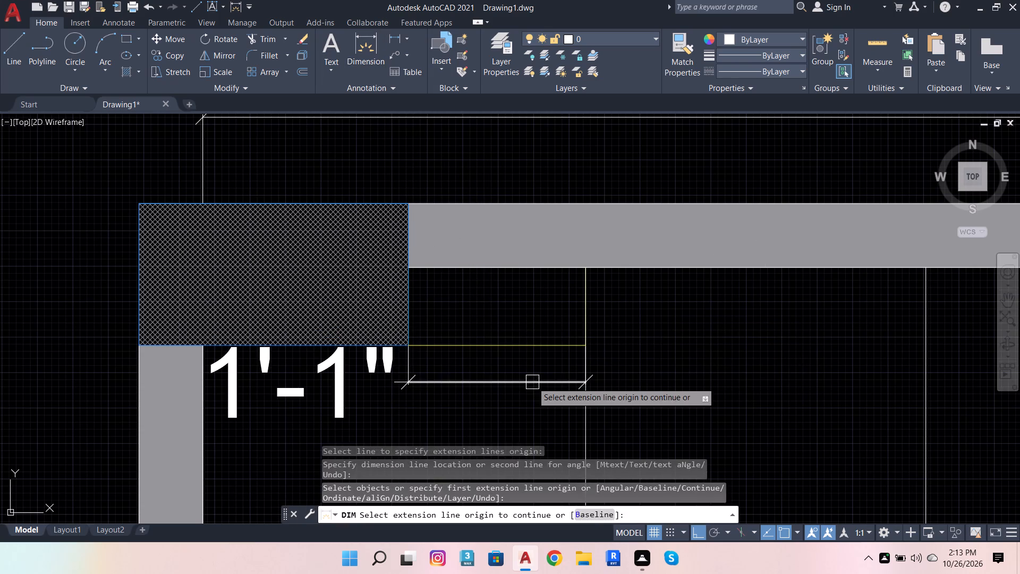
click(587, 303)
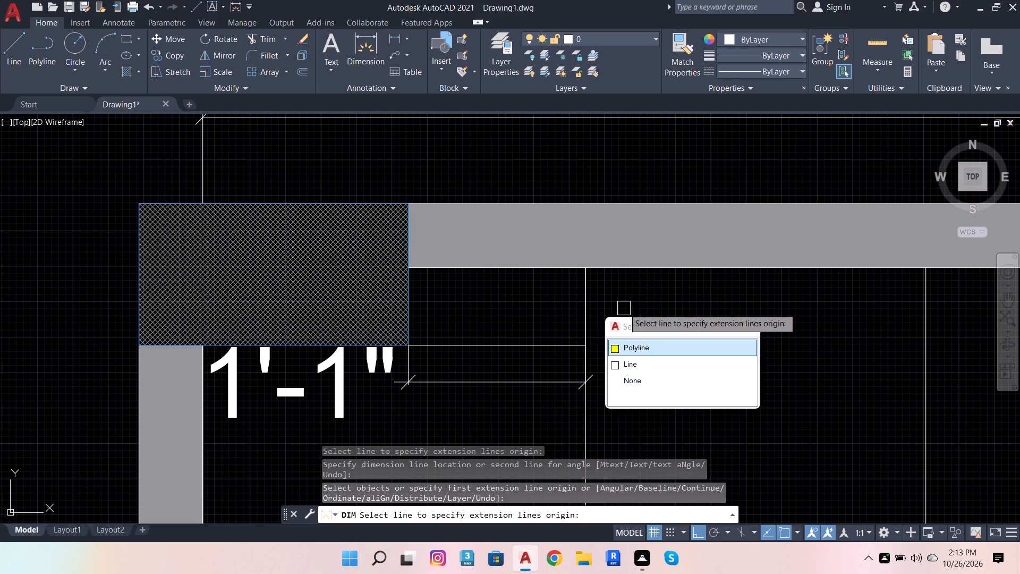
click(625, 308)
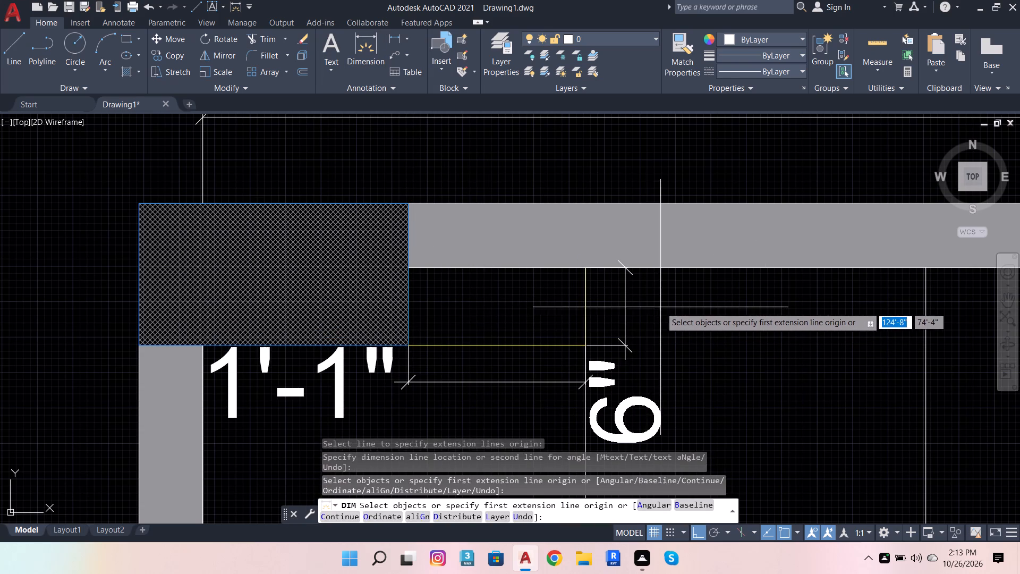
key(Escape)
key(Escape)
key(Escape)
key(Escape)
key(Escape)
key(Escape)
Override the text of the yellow rectangle's height dimension with 7".
double_click(637, 404)
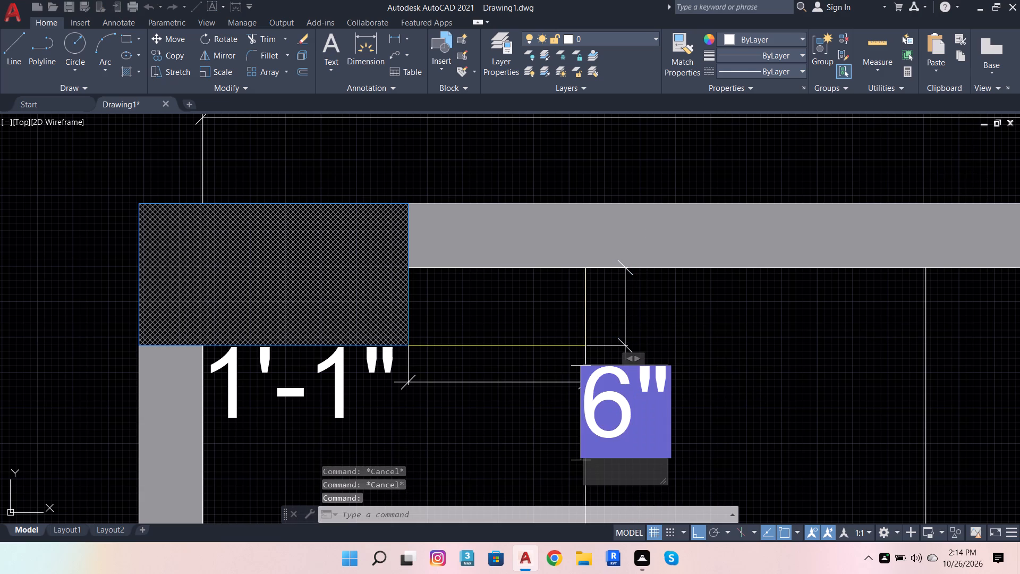
click(637, 404)
click(637, 404)
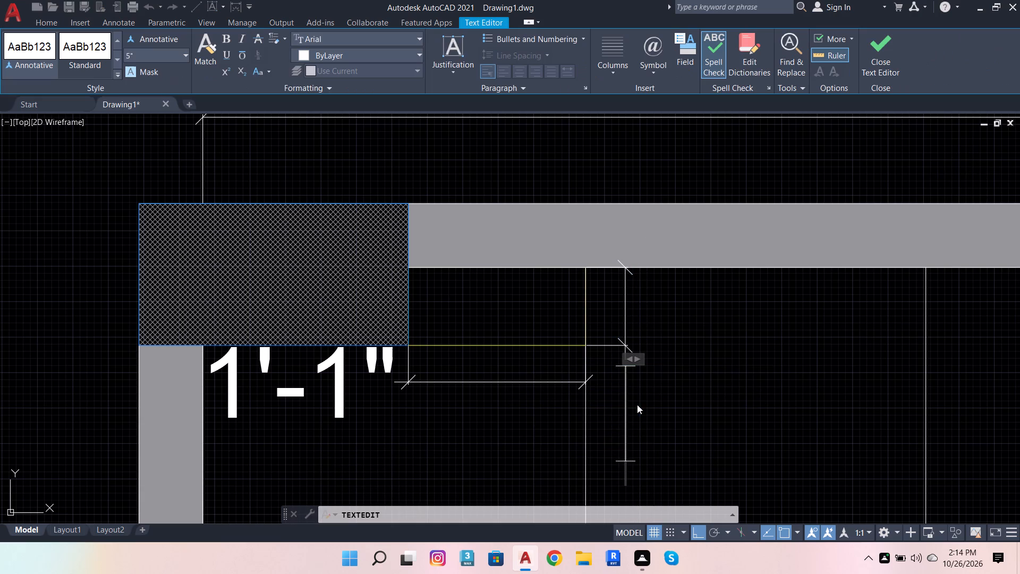
key(BackSpace)
text(7")
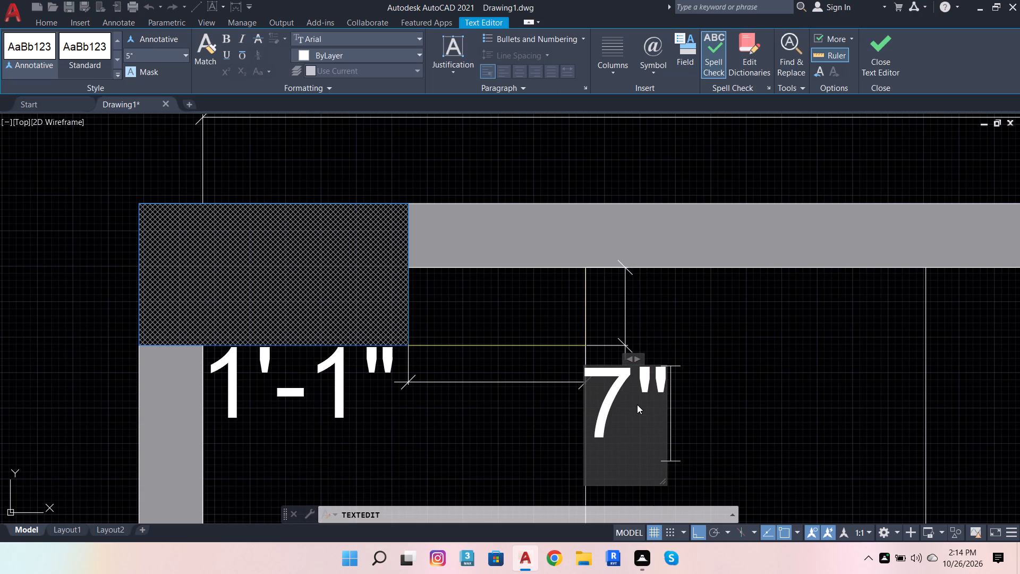
click(699, 360)
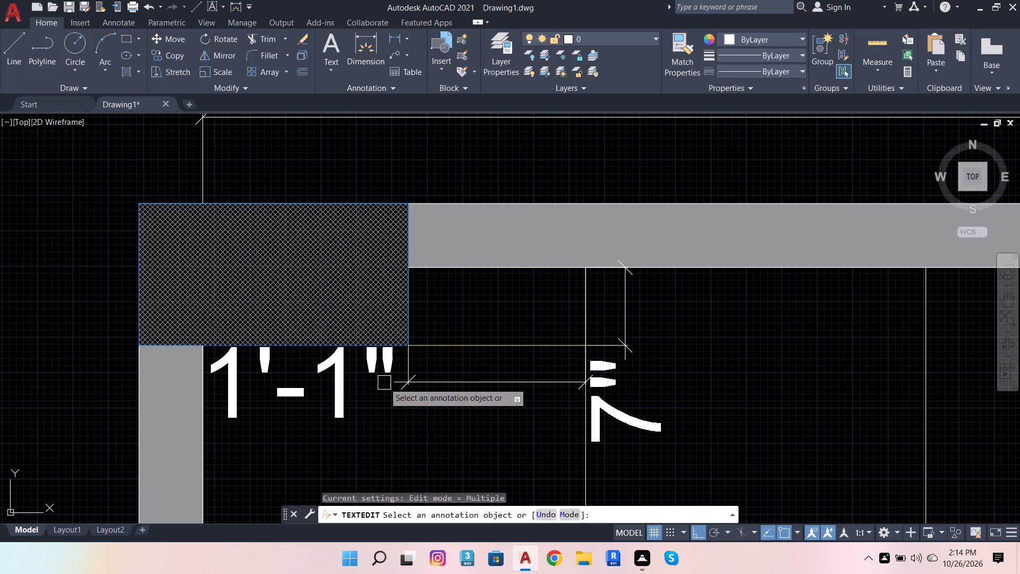
key(Escape)
key(Escape)
key(Escape)
key(Escape)
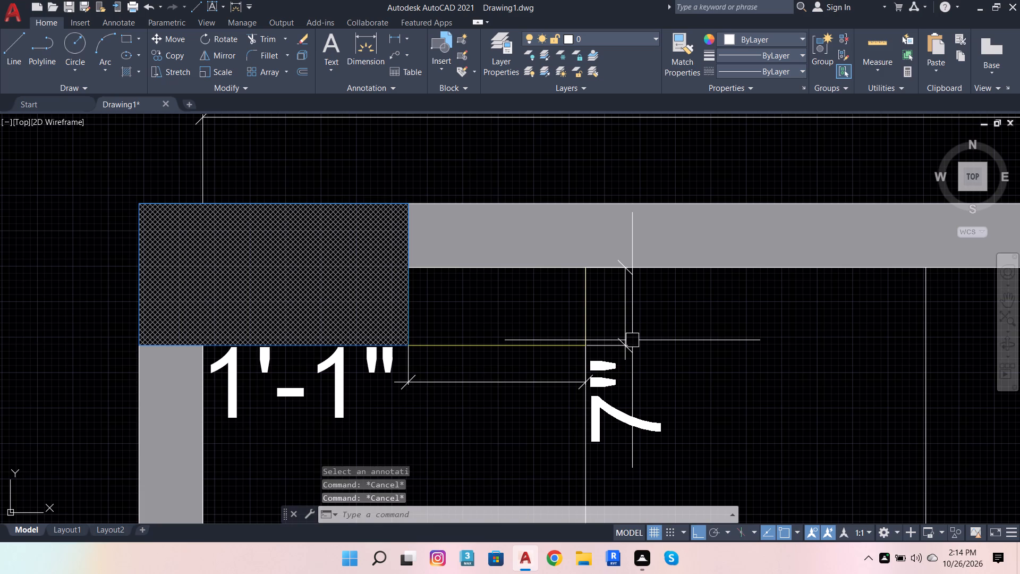
key(Escape)
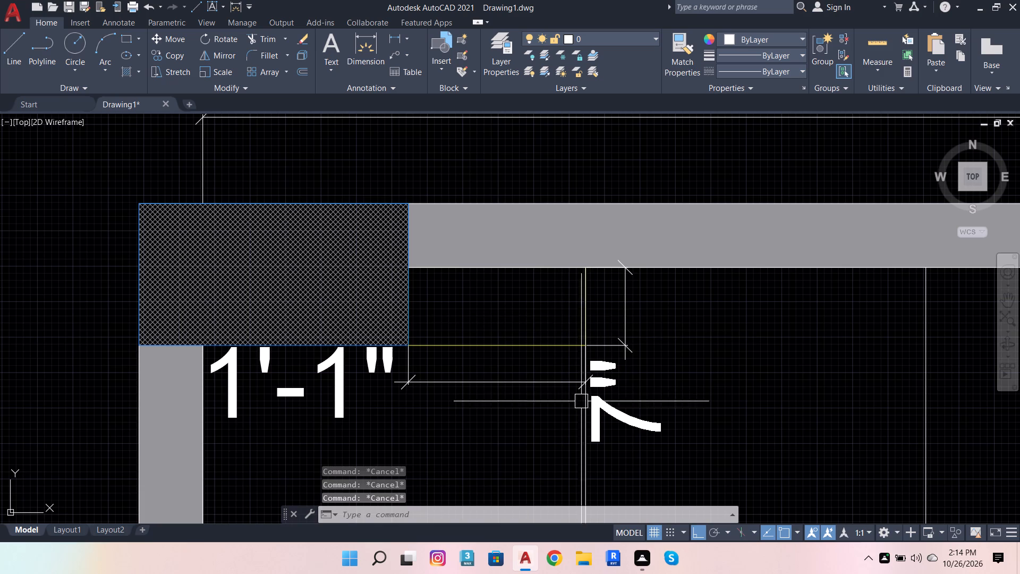
Offset the long horizontal line at the lower ends of the dividers by 1" inward, toward the top wall.
scroll(584, 387, down, 4)
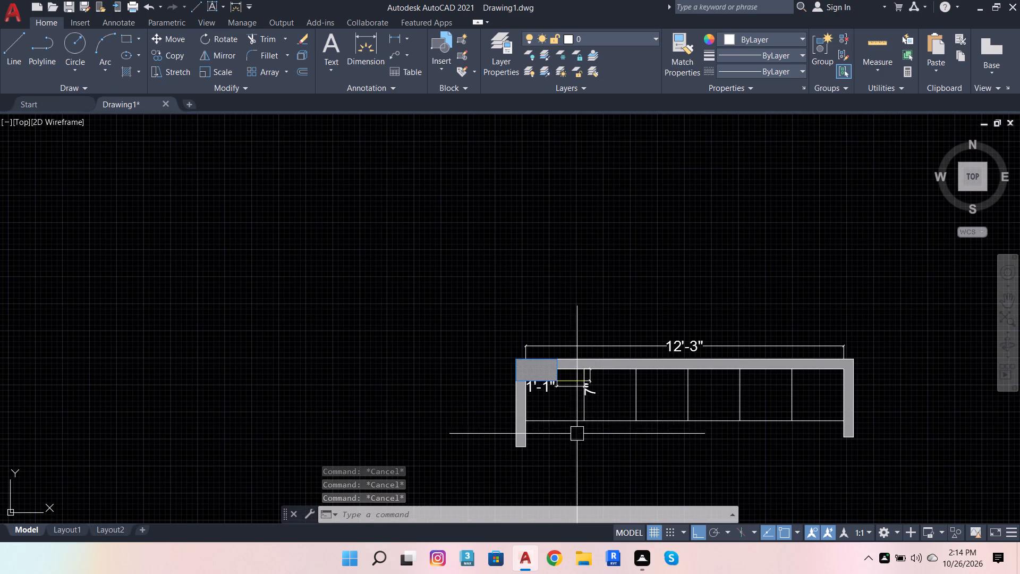
click(568, 425)
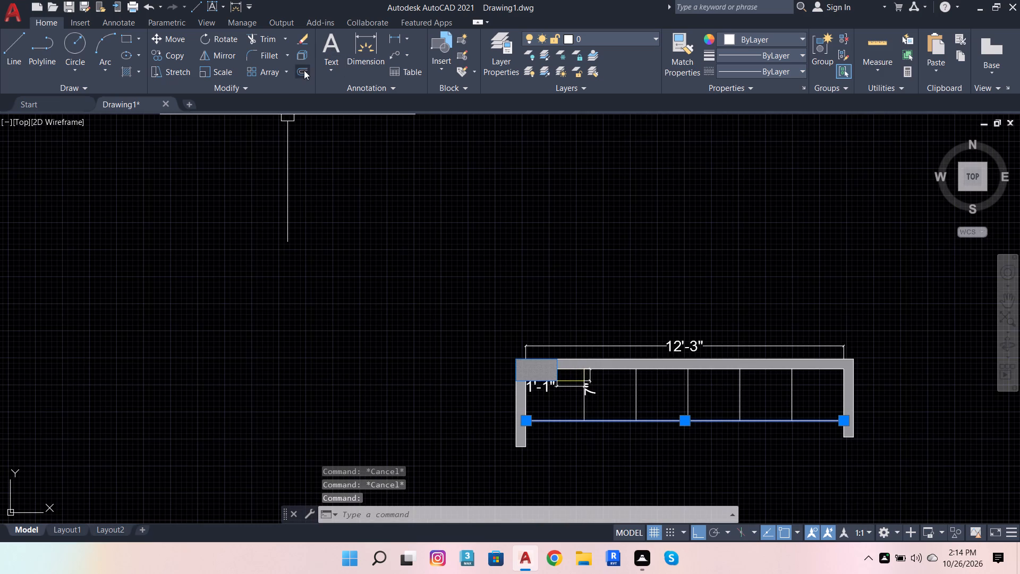
click(304, 70)
scroll(539, 431, up, 3)
click(503, 385)
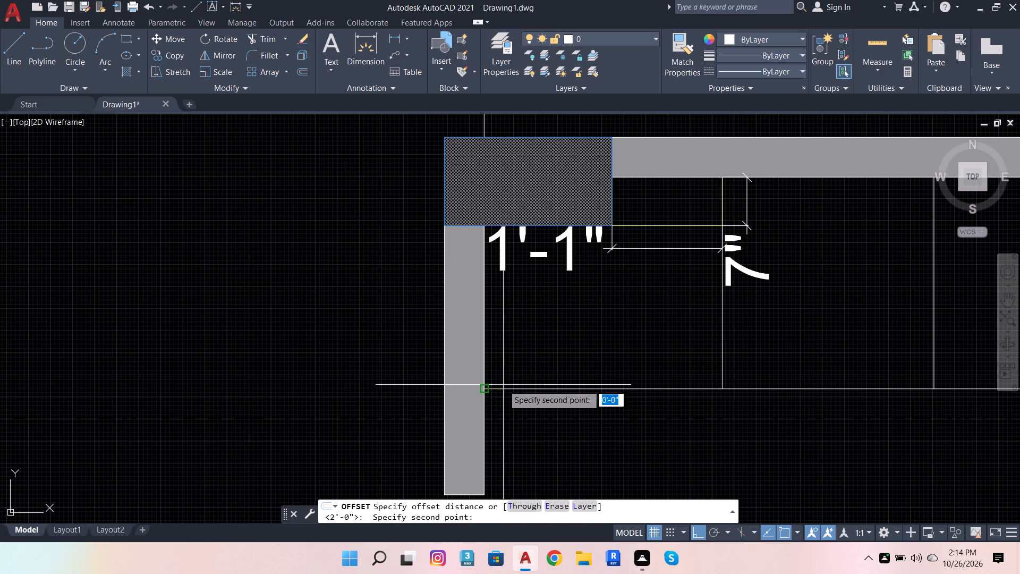
key(1)
key(Return)
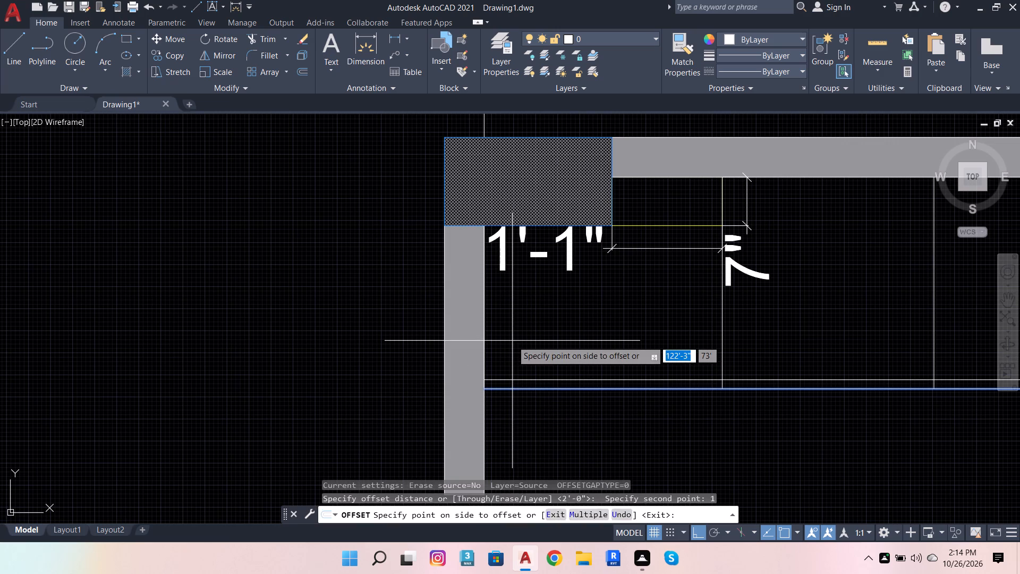
click(611, 337)
scroll(557, 376, down, 2)
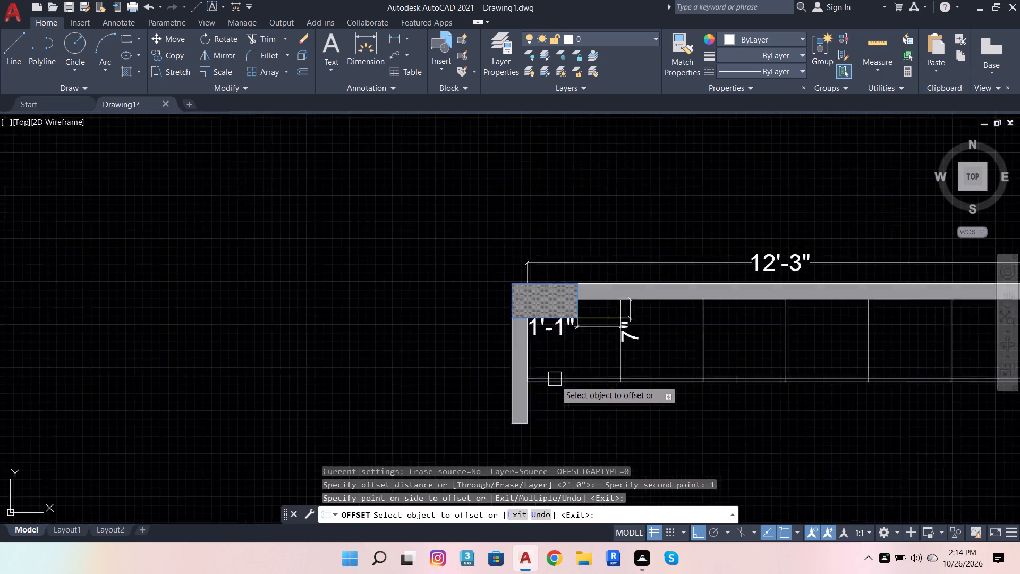
scroll(554, 380, down, 1)
key(Escape)
key(Escape)
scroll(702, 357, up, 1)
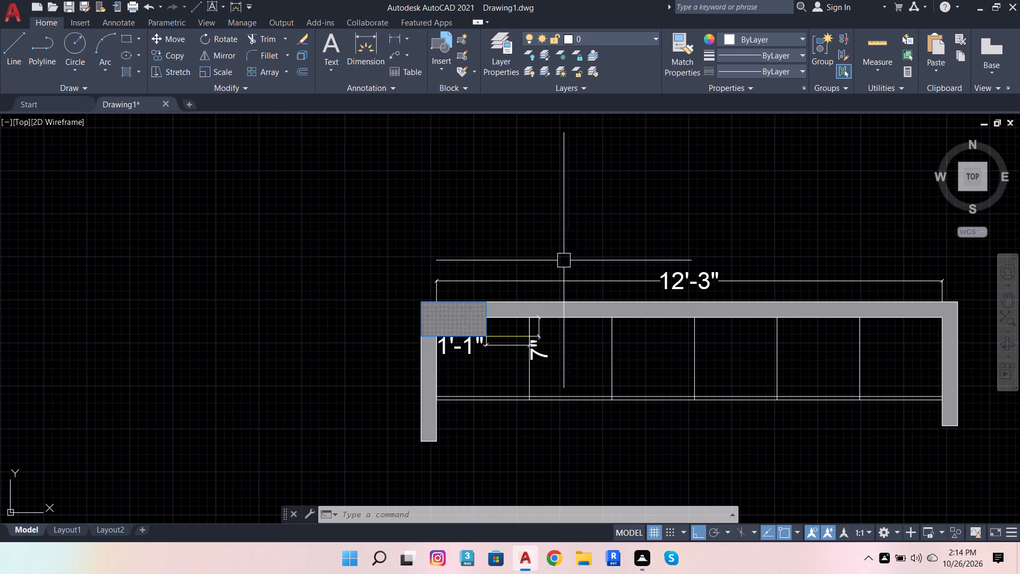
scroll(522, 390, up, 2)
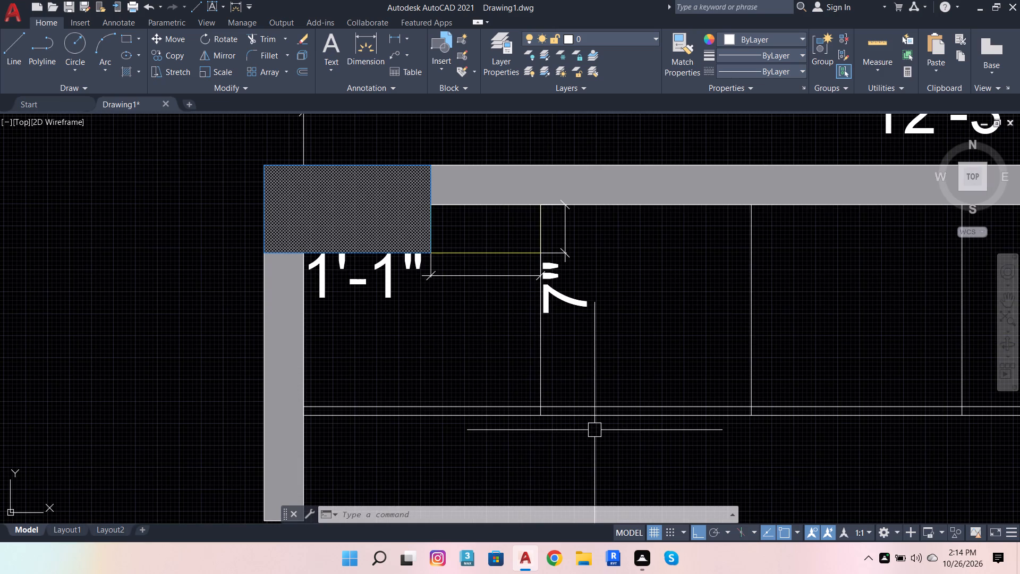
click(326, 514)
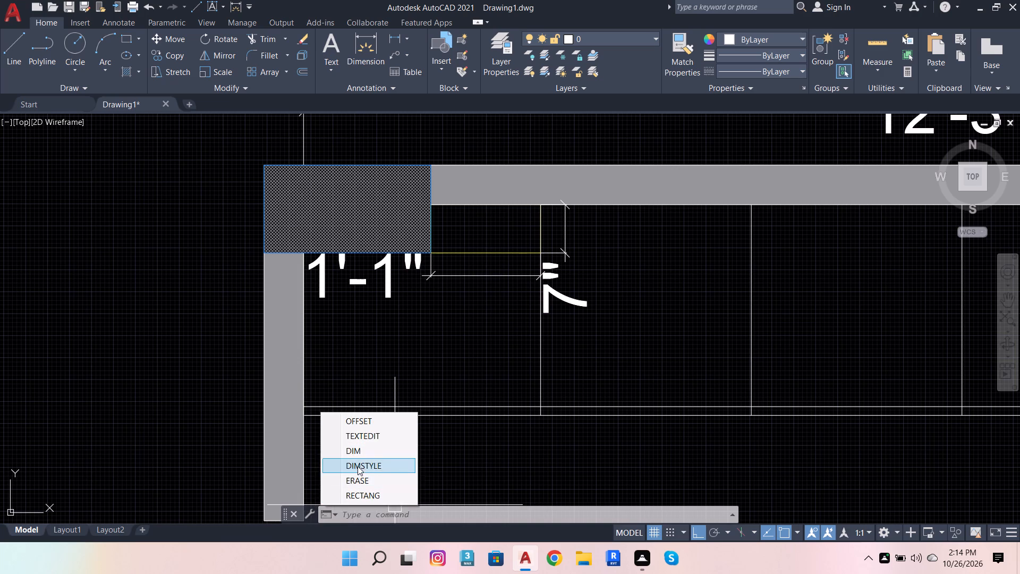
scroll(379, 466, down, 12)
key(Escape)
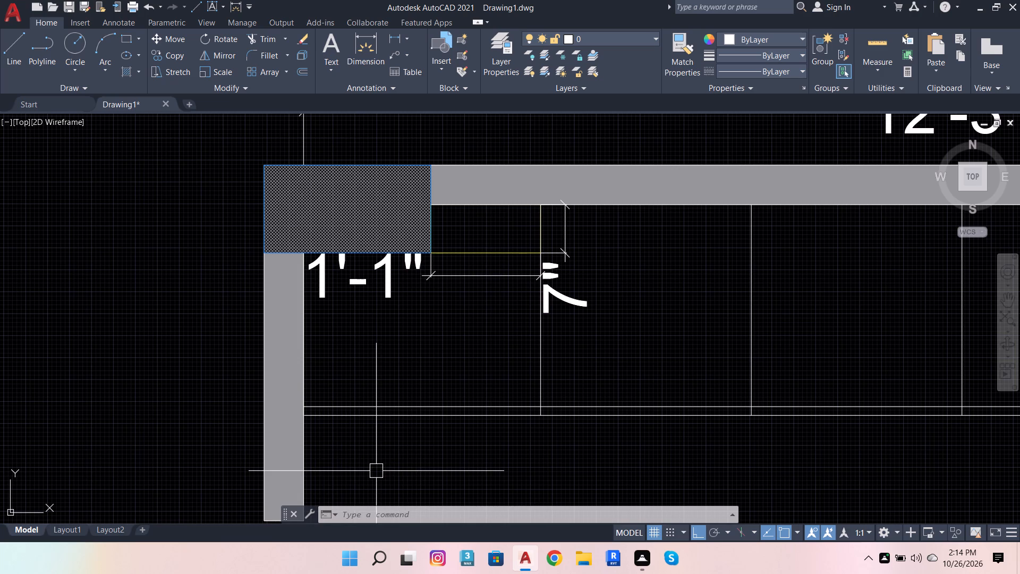
Create a new layer, Layer3, and set its colour to the brown index colour 27.
key(l)
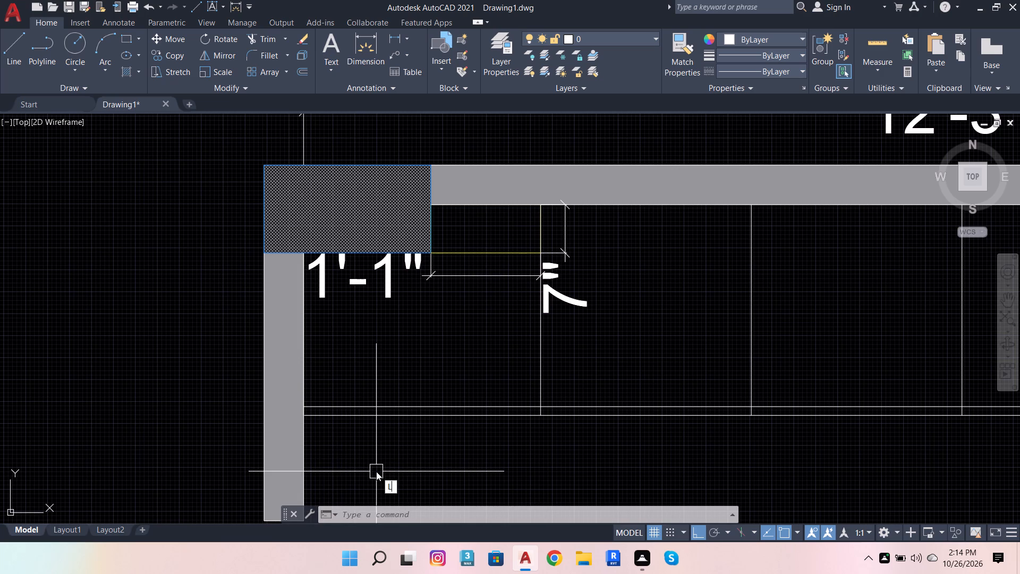
click(414, 424)
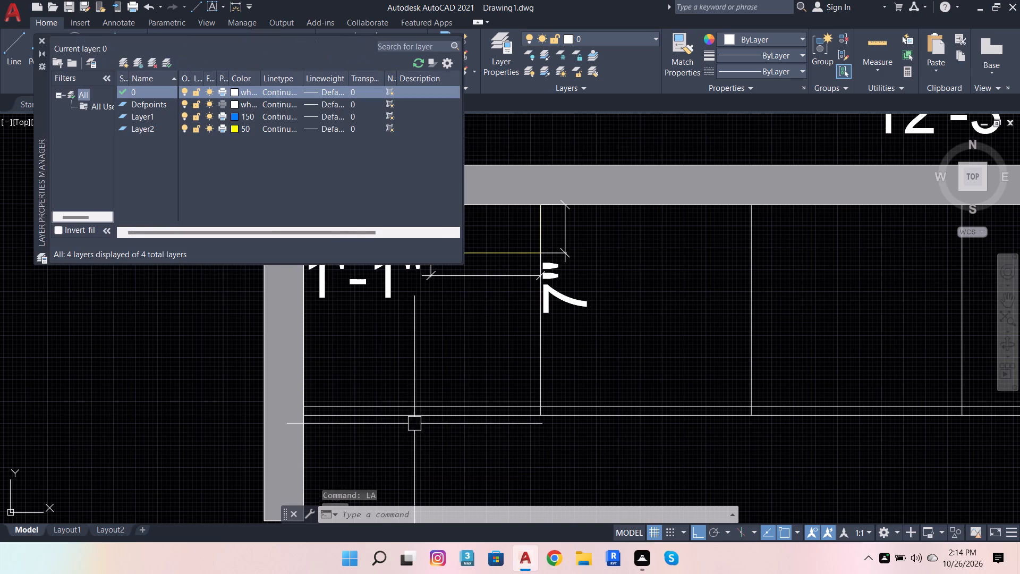
click(123, 65)
click(235, 104)
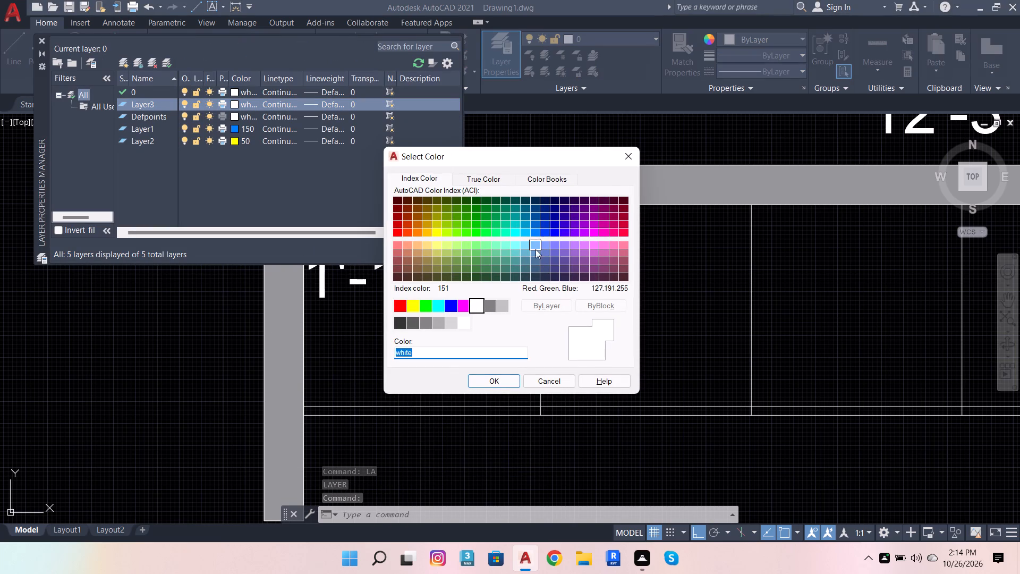
click(399, 276)
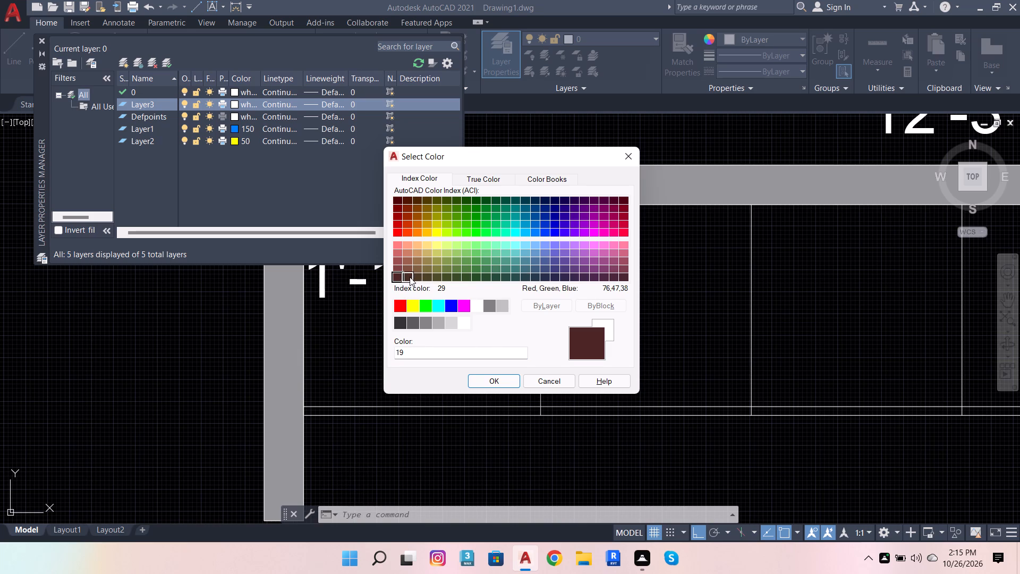
click(410, 277)
click(400, 267)
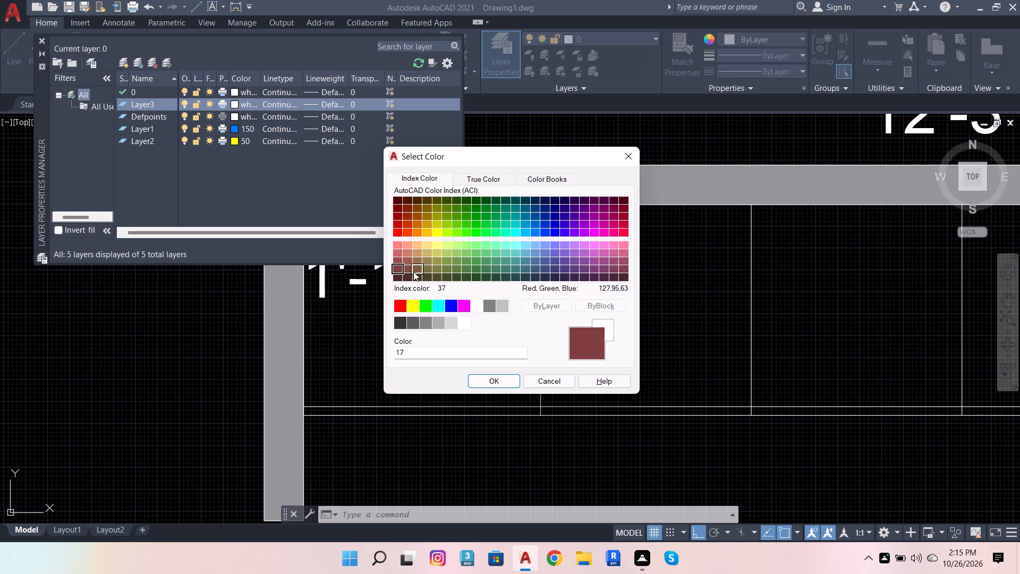
click(411, 276)
click(407, 278)
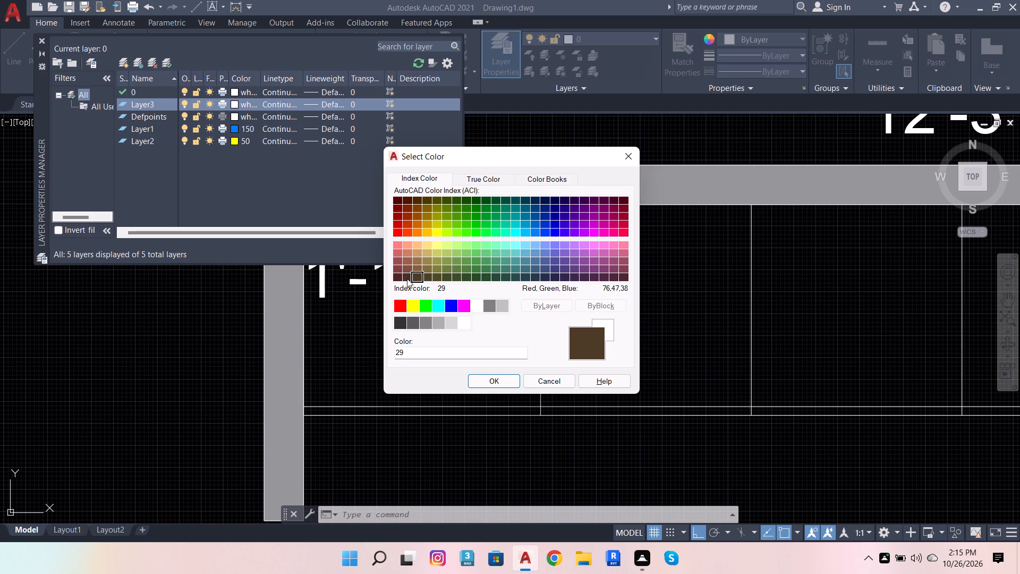
click(409, 270)
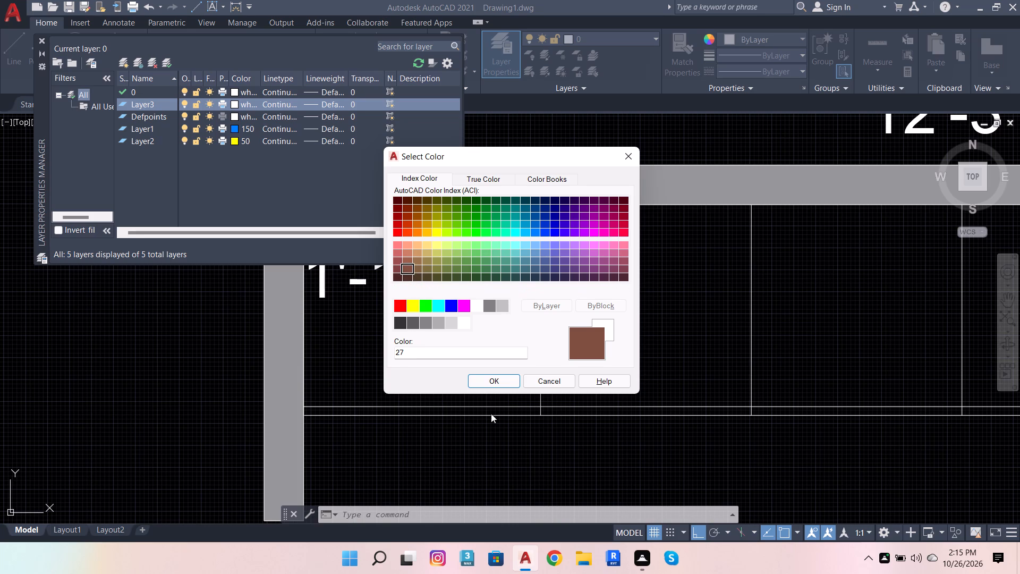
click(496, 382)
Assign the five vertical dividers and the two long horizontal front lines to Layer3, leaving layer 0 current.
scroll(495, 409, down, 1)
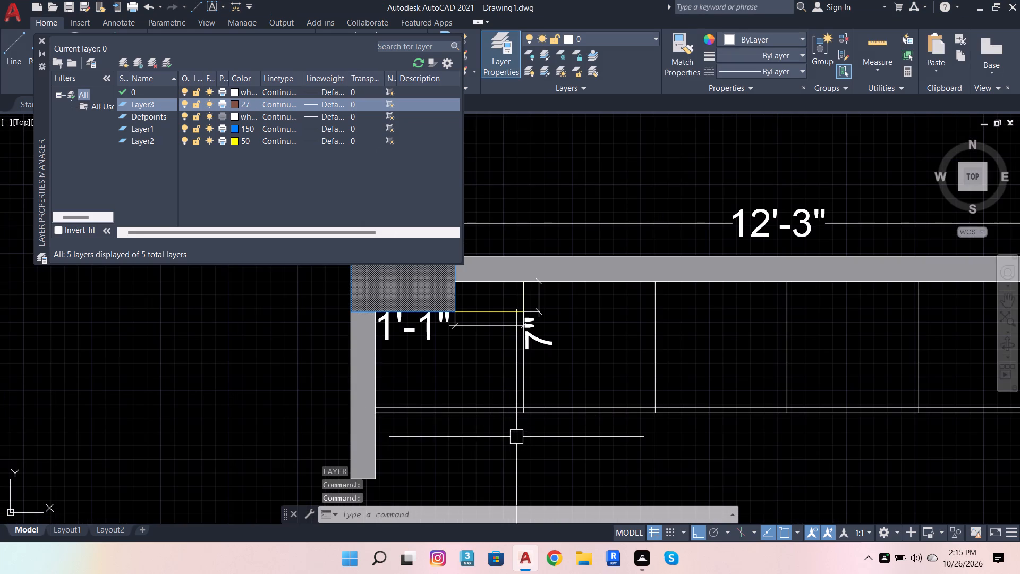
click(516, 437)
click(488, 393)
click(524, 395)
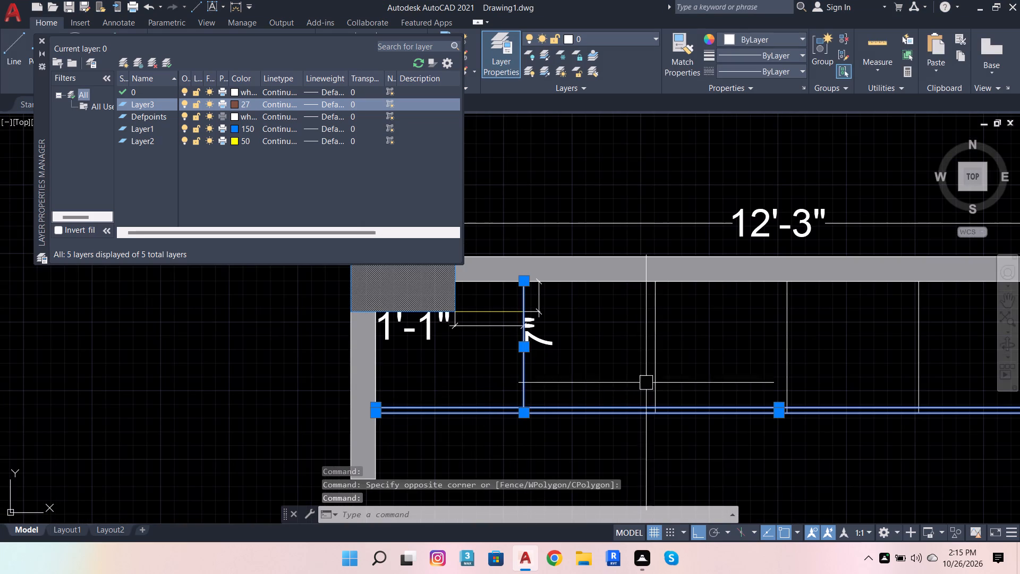
click(656, 379)
scroll(523, 377, down, 3)
scroll(585, 375, up, 2)
click(586, 375)
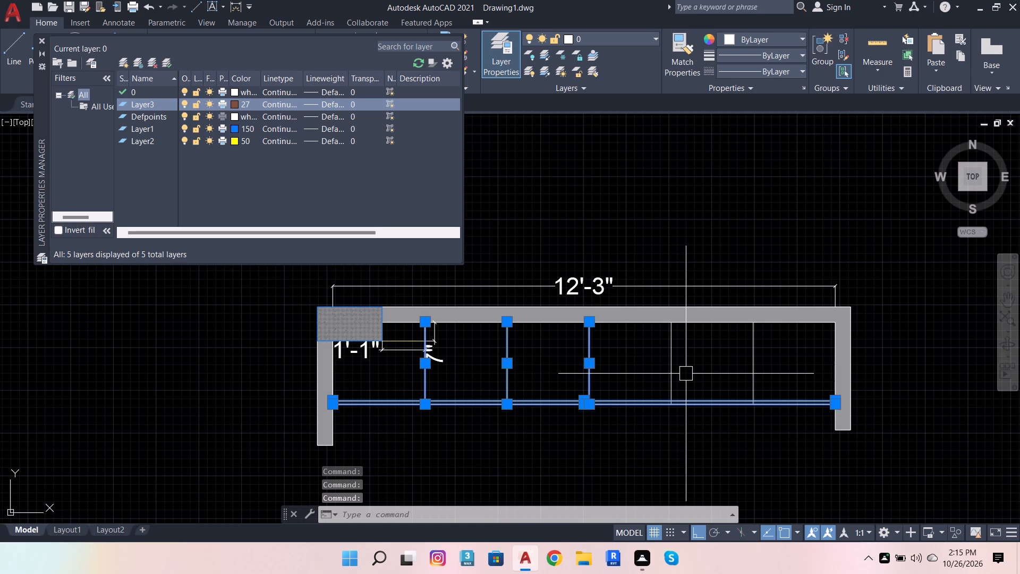
click(673, 374)
click(758, 366)
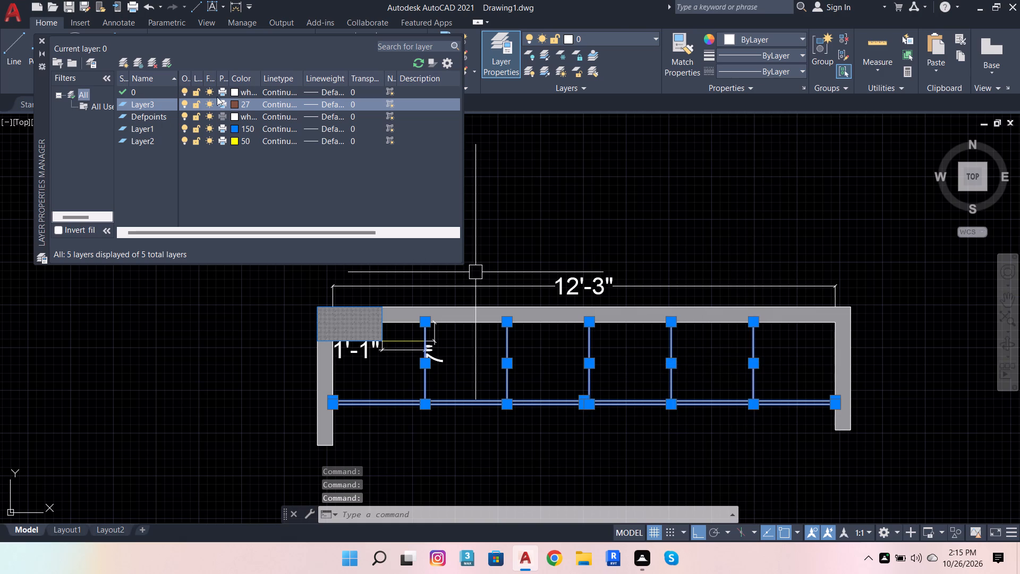
click(616, 41)
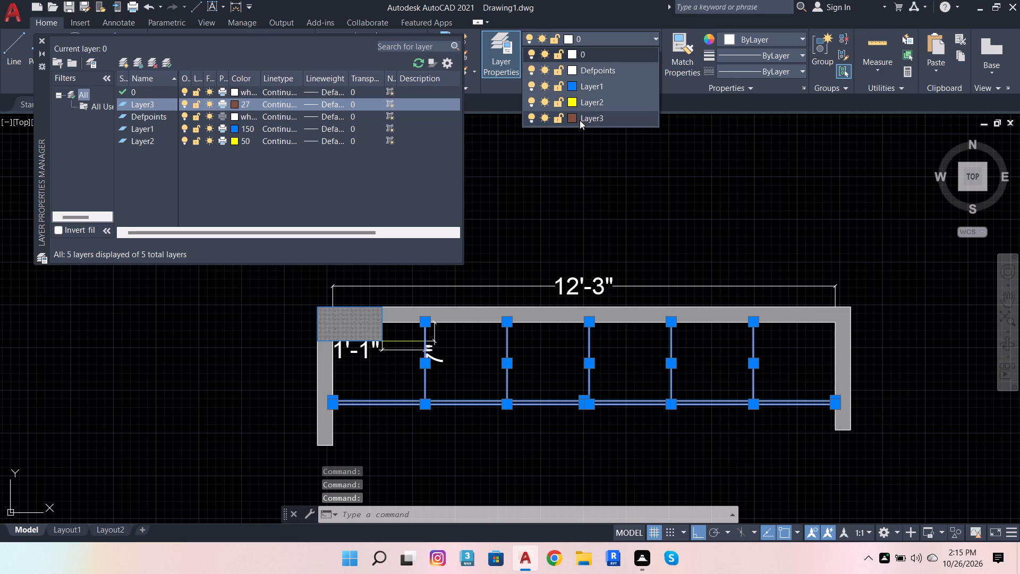
click(579, 121)
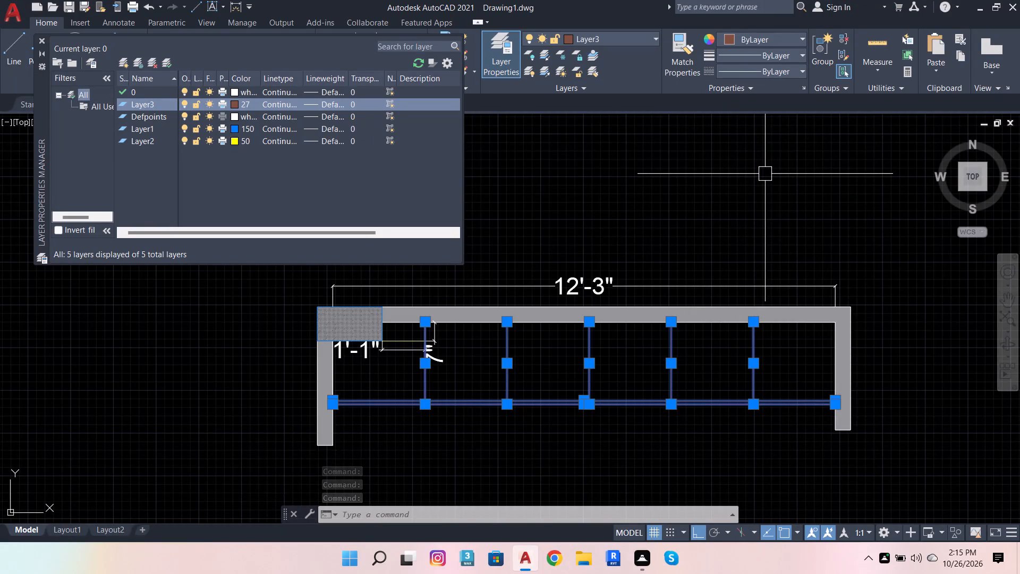
key(Escape)
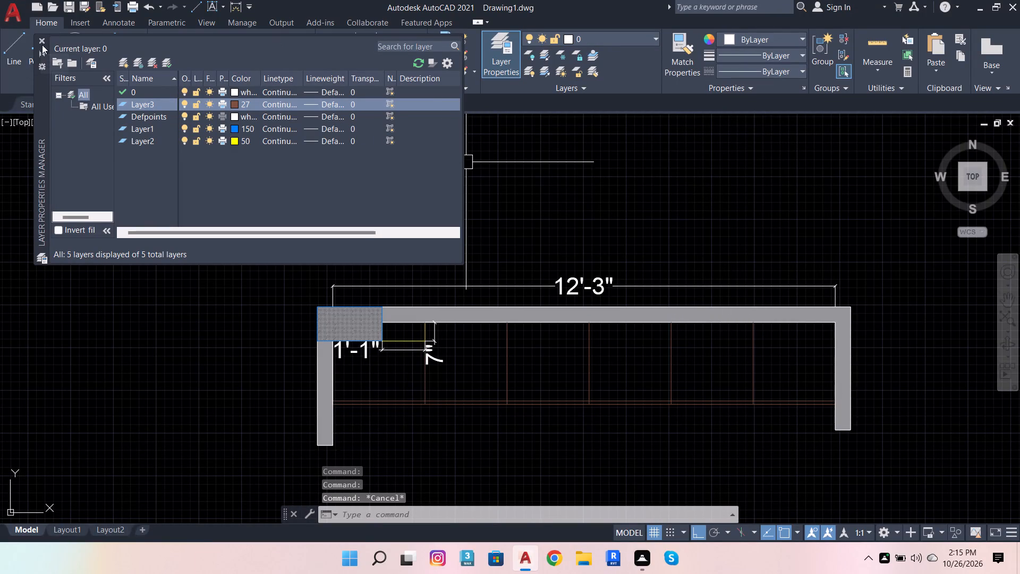
click(41, 43)
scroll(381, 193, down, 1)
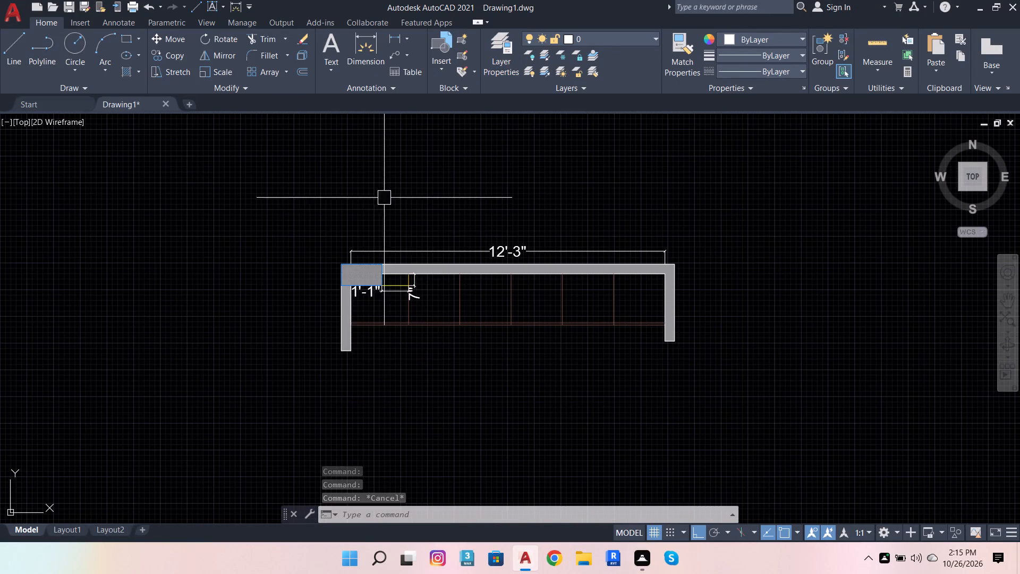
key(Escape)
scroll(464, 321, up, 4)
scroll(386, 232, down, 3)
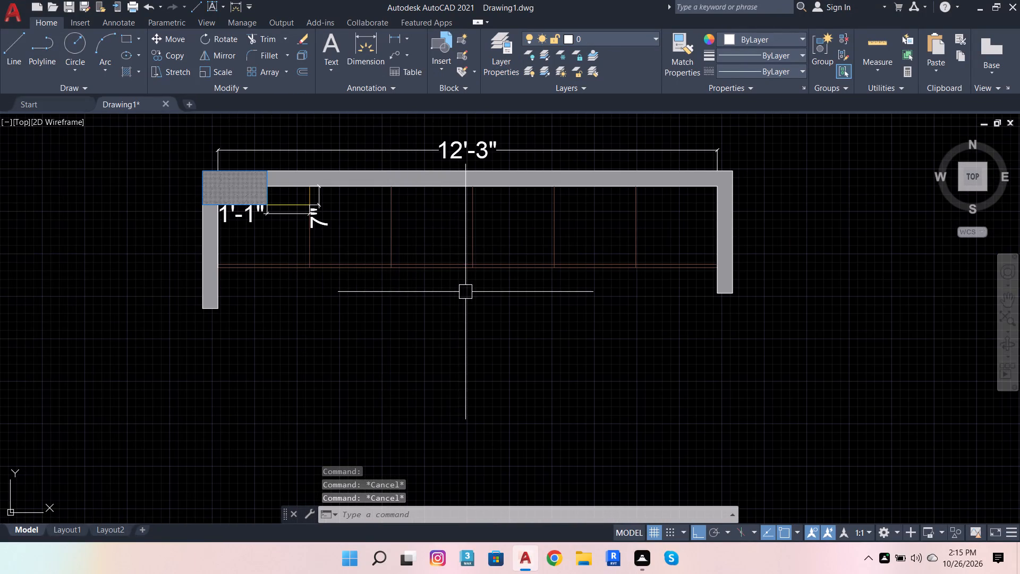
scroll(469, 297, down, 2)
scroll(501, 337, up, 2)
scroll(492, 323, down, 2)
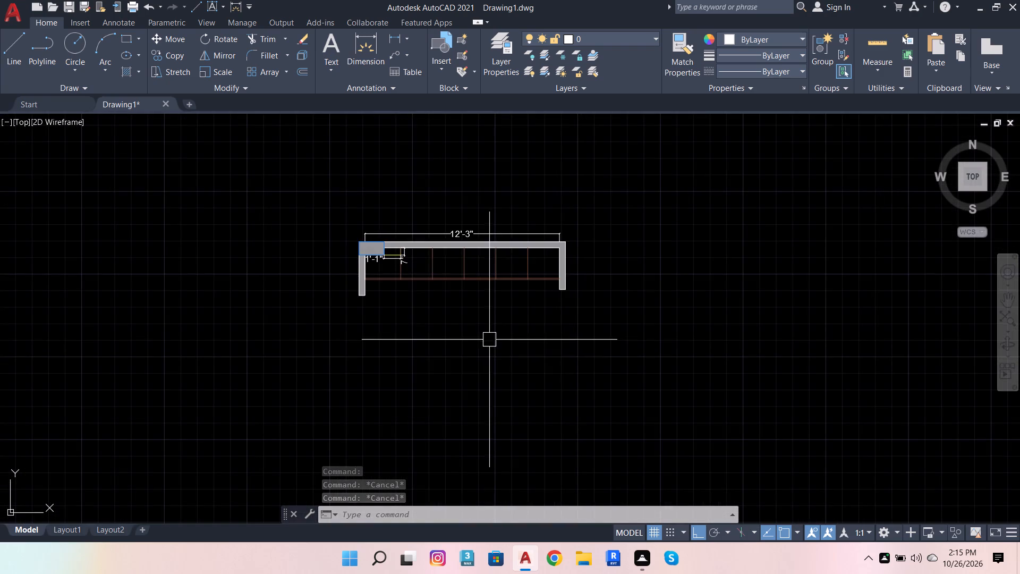
Start a line below the left wall, aligned with its outer face, and draw two consecutive downward segments of 1'9" and 7'3".
click(0, 44)
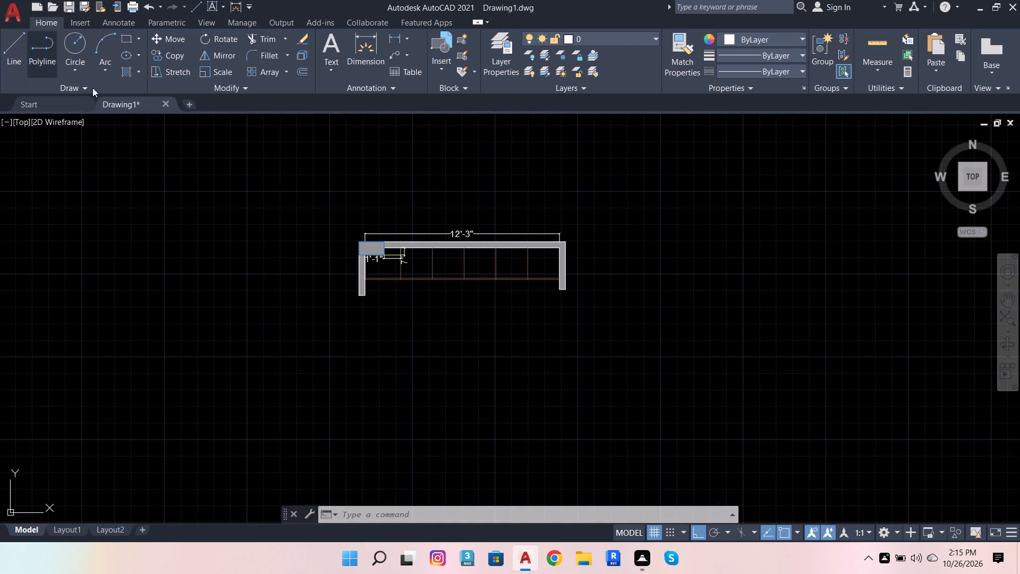
scroll(358, 310, up, 3)
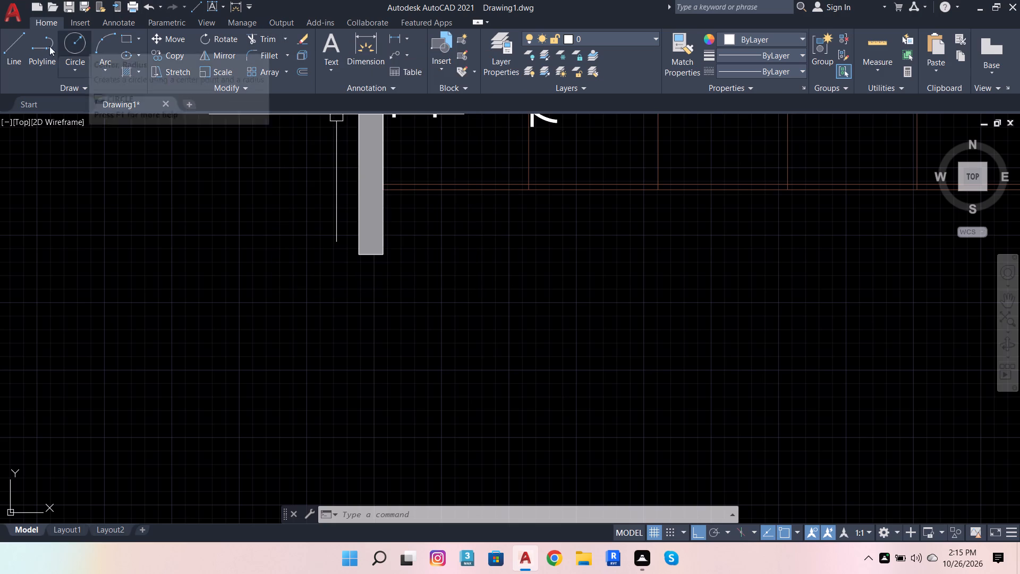
click(21, 50)
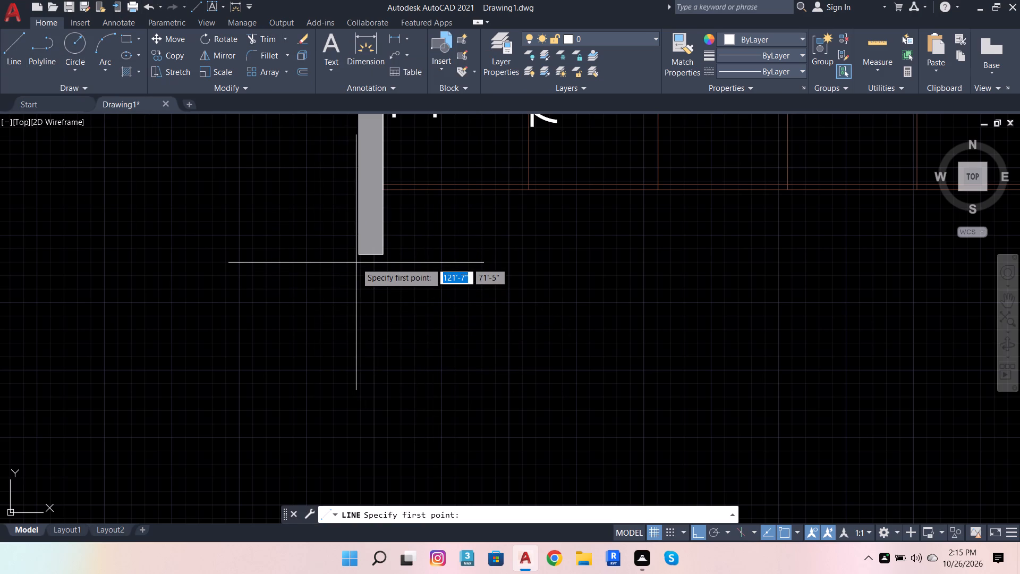
scroll(488, 272, down, 3)
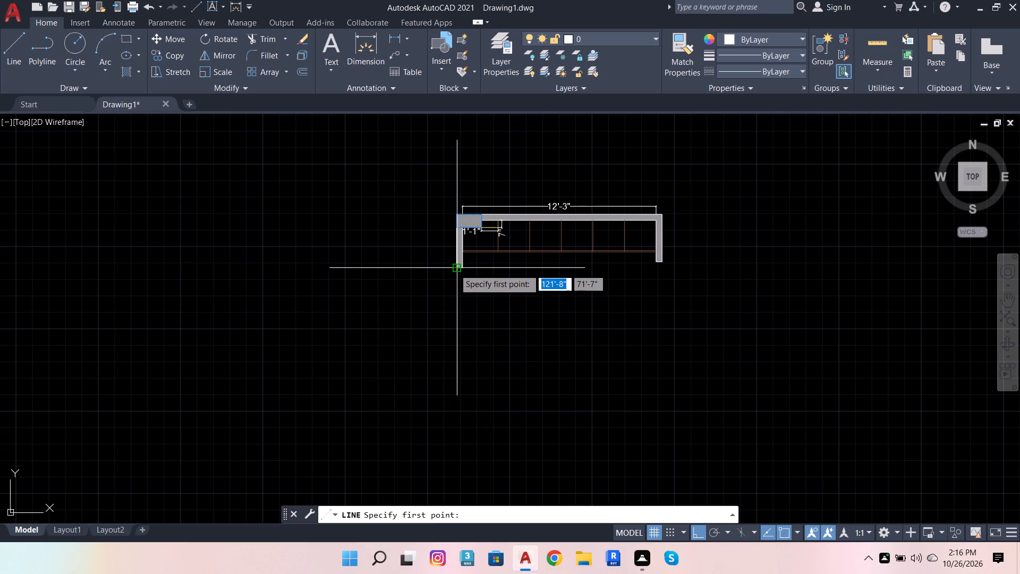
click(459, 303)
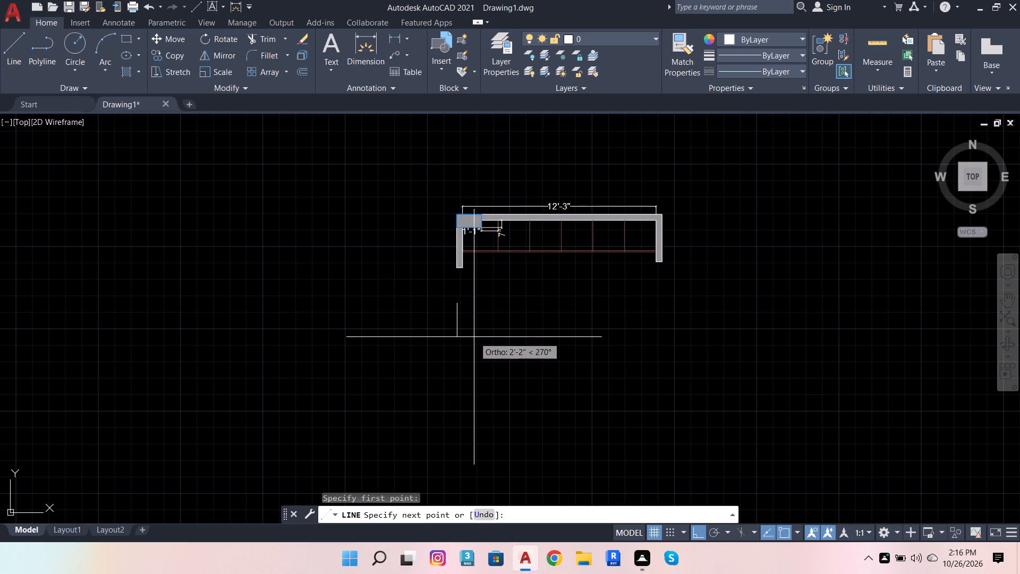
scroll(474, 337, down, 4)
scroll(459, 419, up, 1)
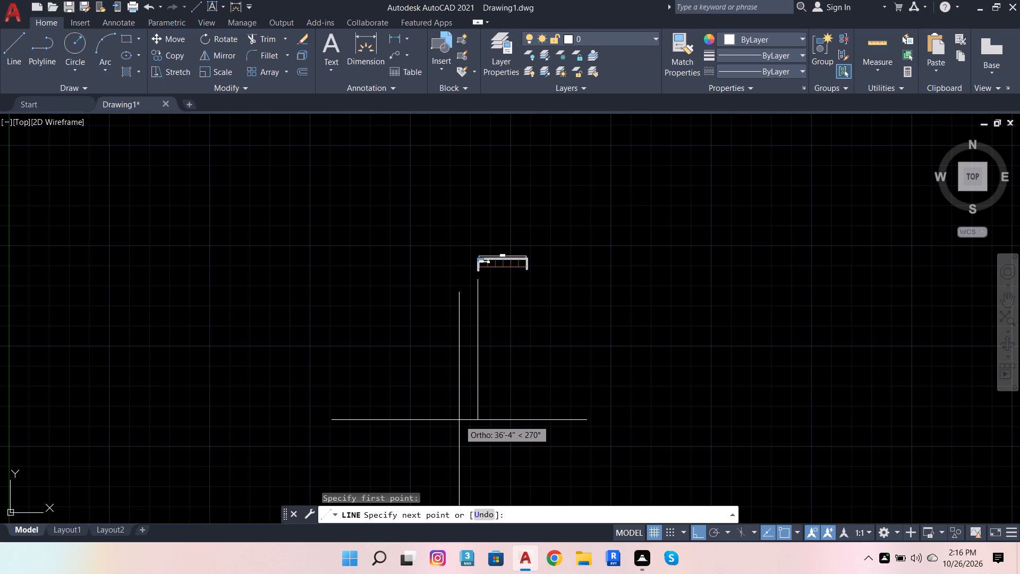
text(1')
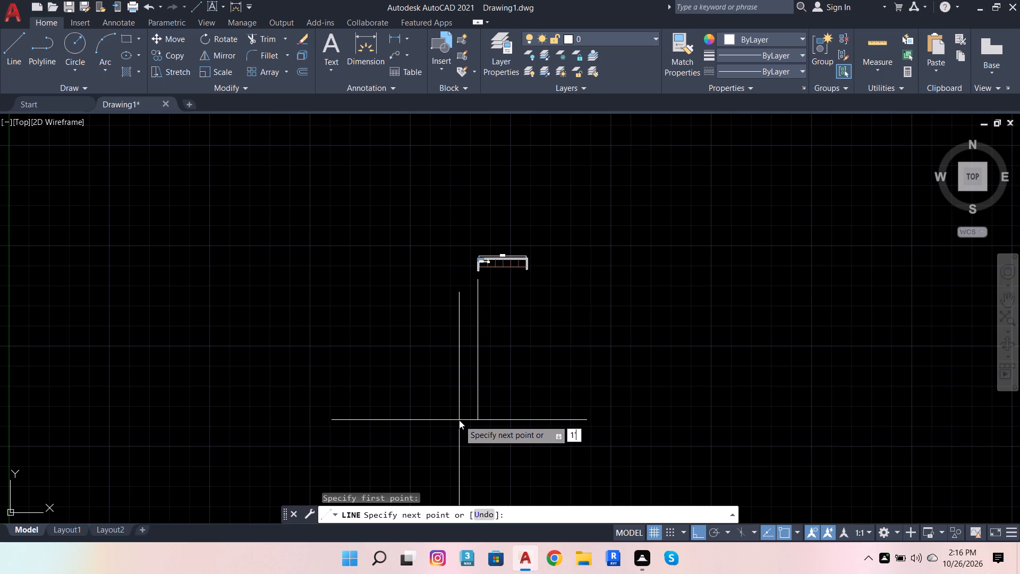
key(9)
key(Return)
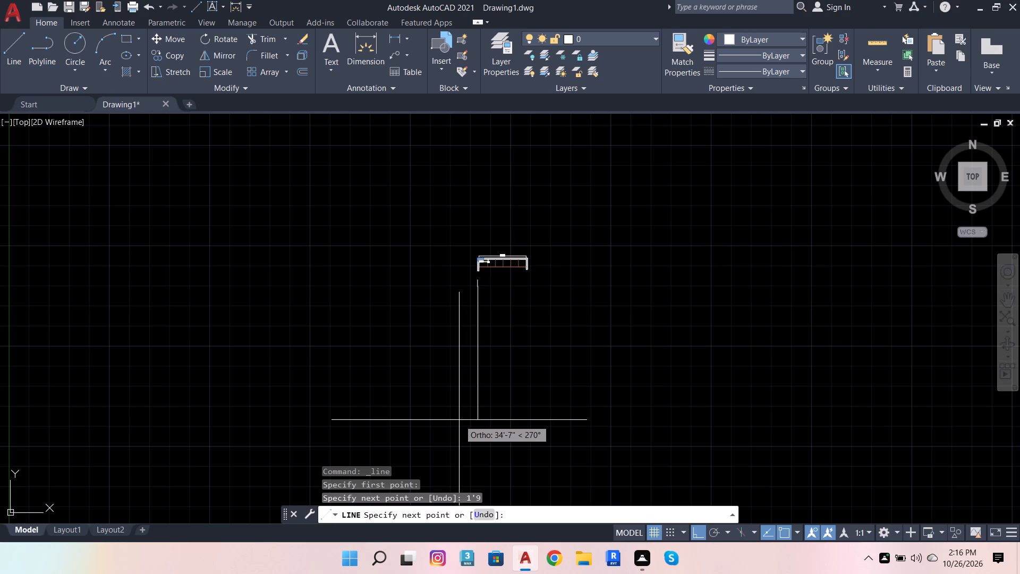
text(7')
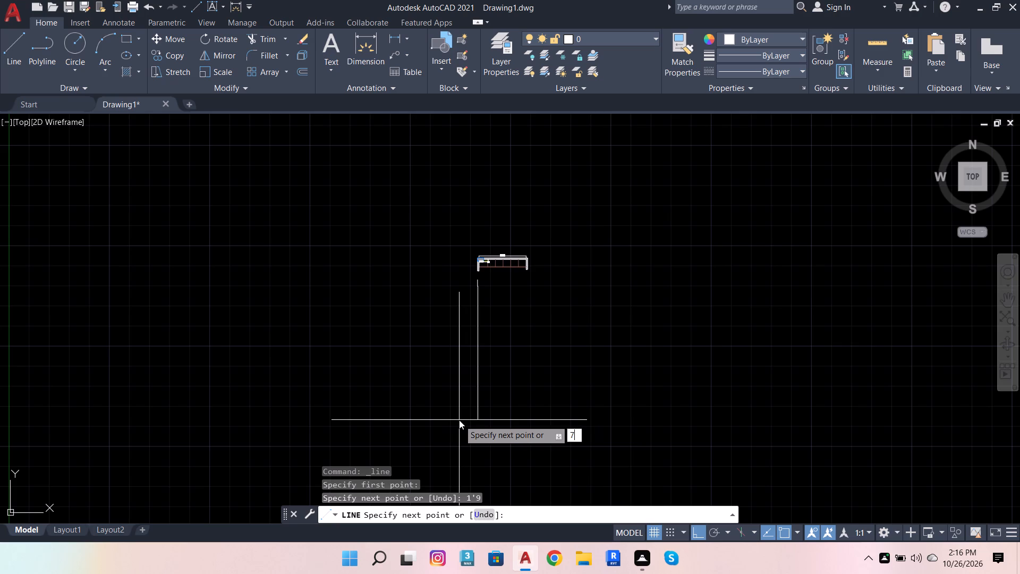
key(3)
key(Return)
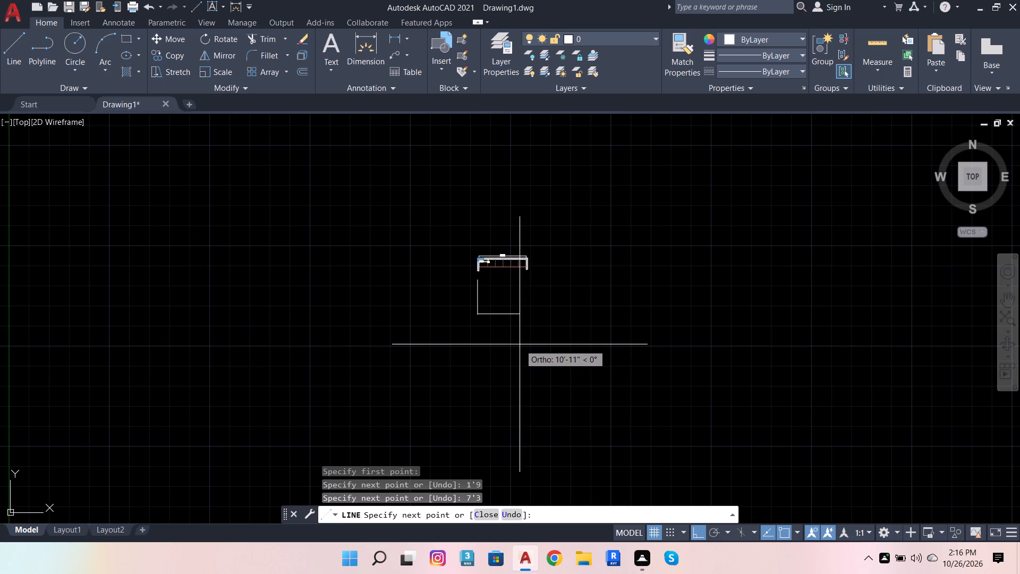
Continue the line horizontally to the right with consecutive segments of 2'3", 4', 4' and 2'.
text(2'3)
key(Return)
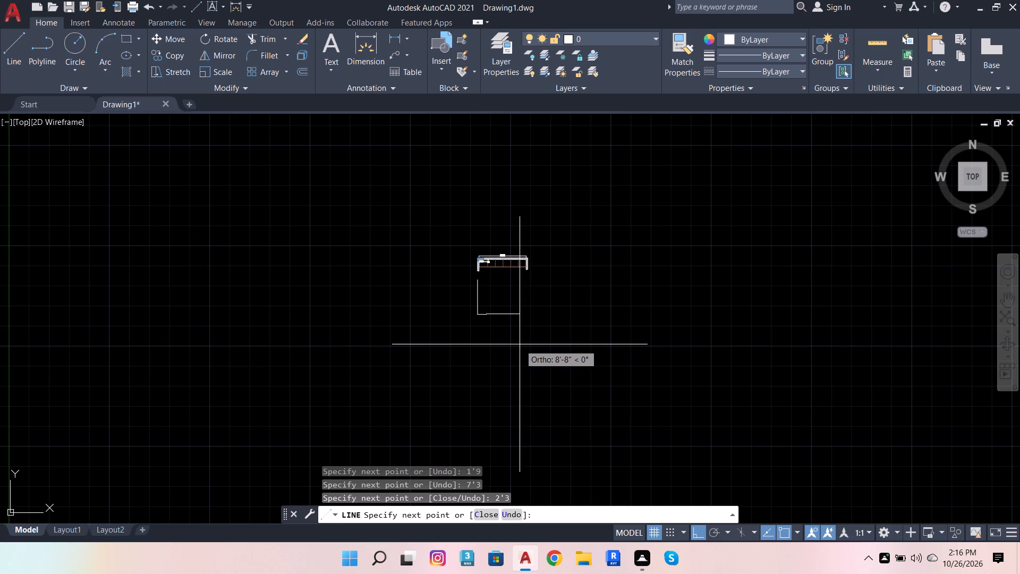
text(4')
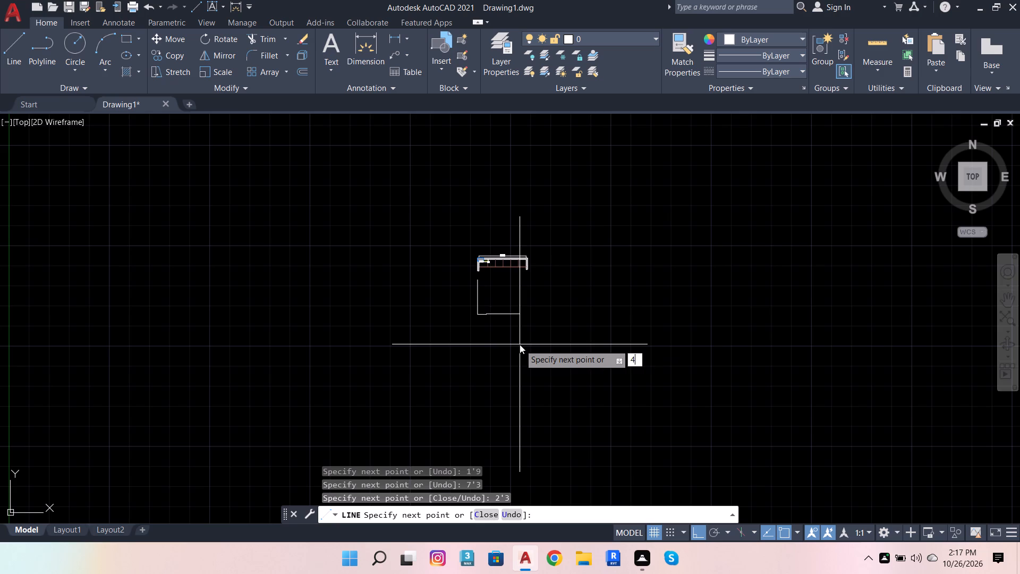
key(Return)
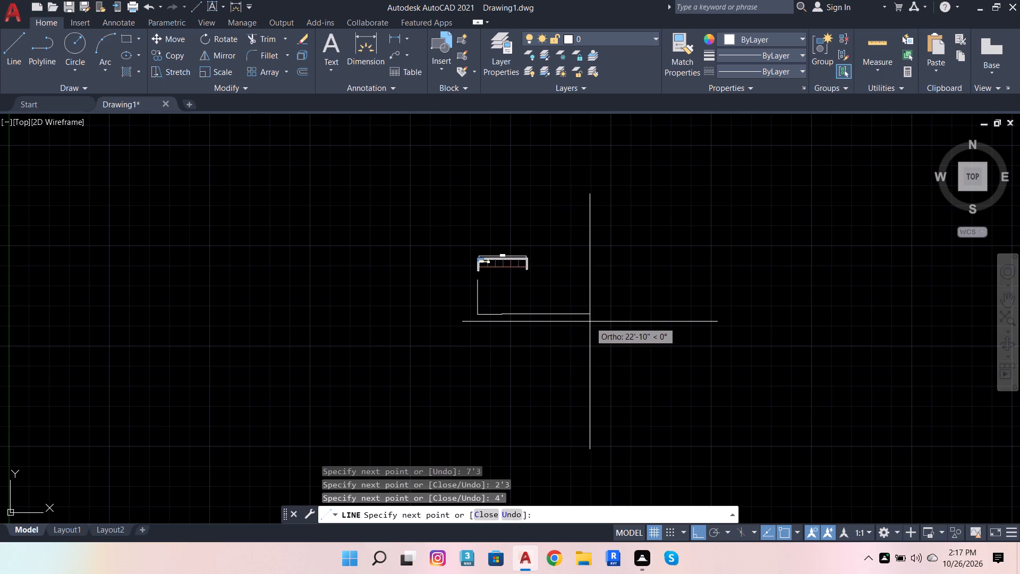
text(4')
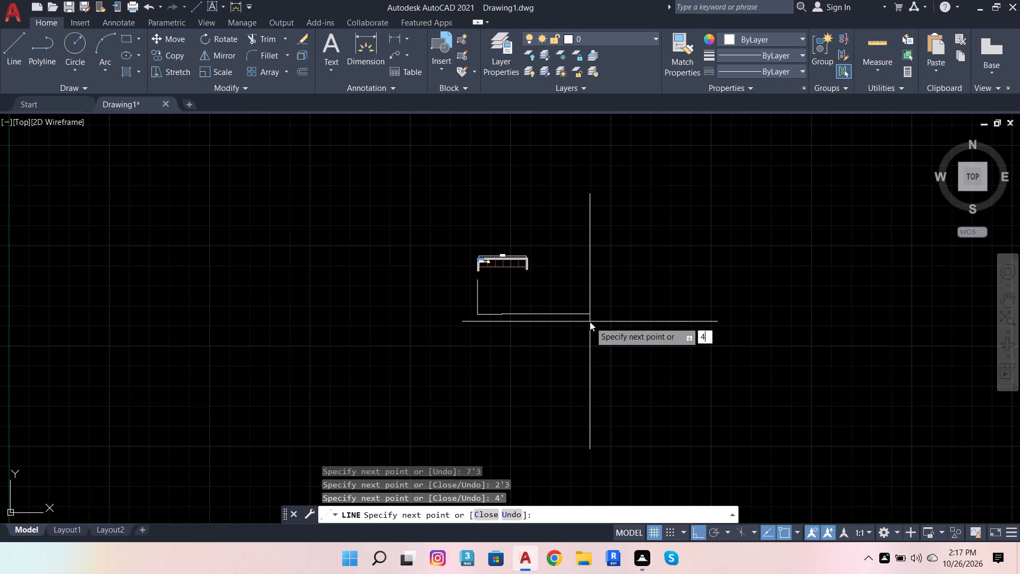
key(Return)
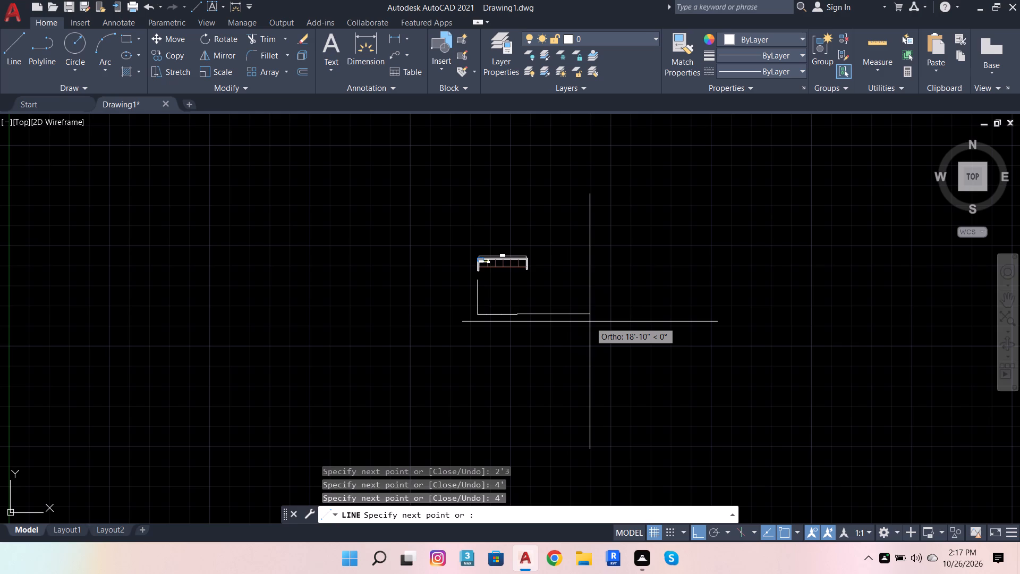
text(2')
key(Return)
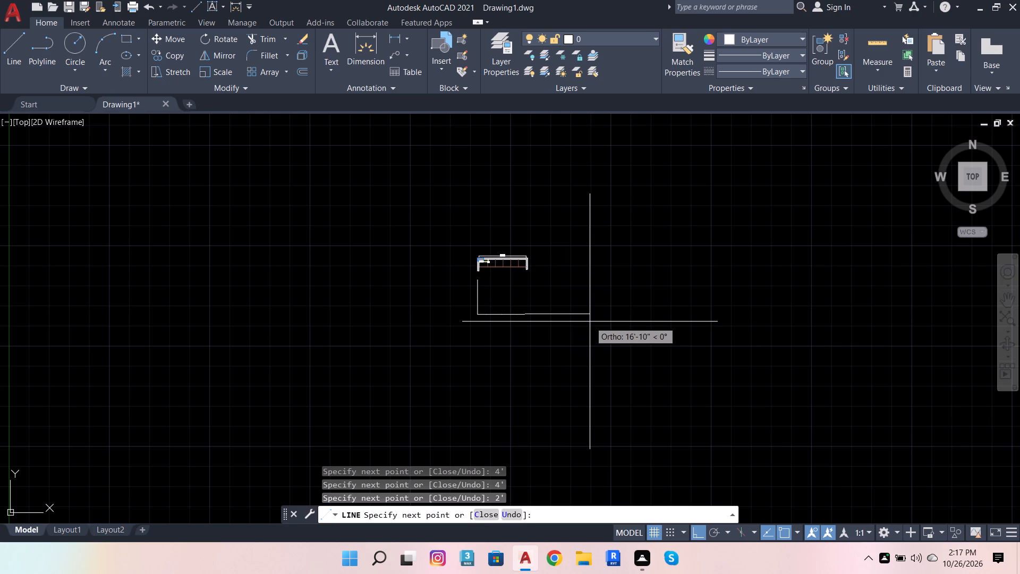
Continue the line upward from the lower right corner with consecutive segments of 2", 1'6", 5'2" and 6".
scroll(550, 292, up, 1)
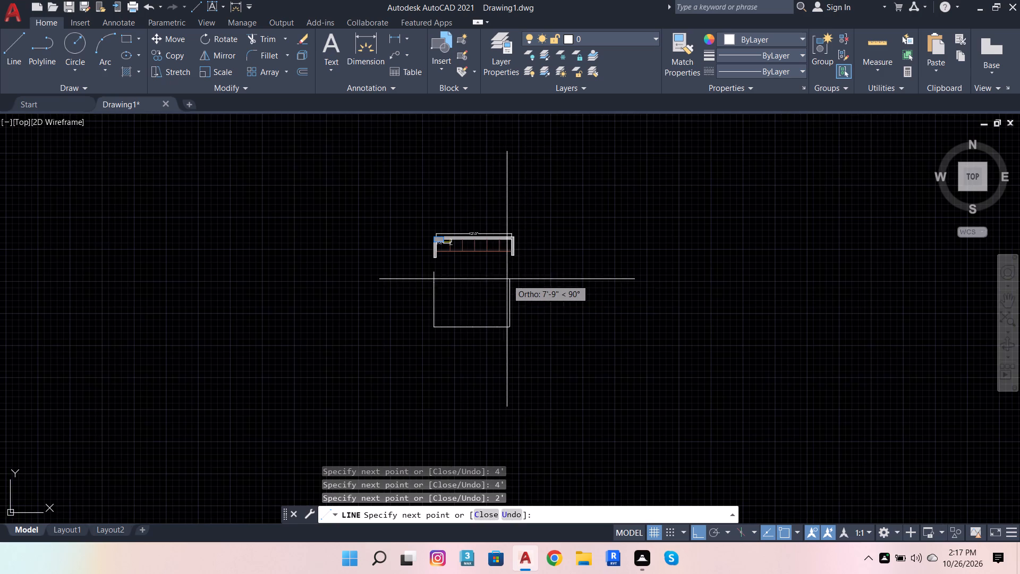
scroll(507, 279, up, 2)
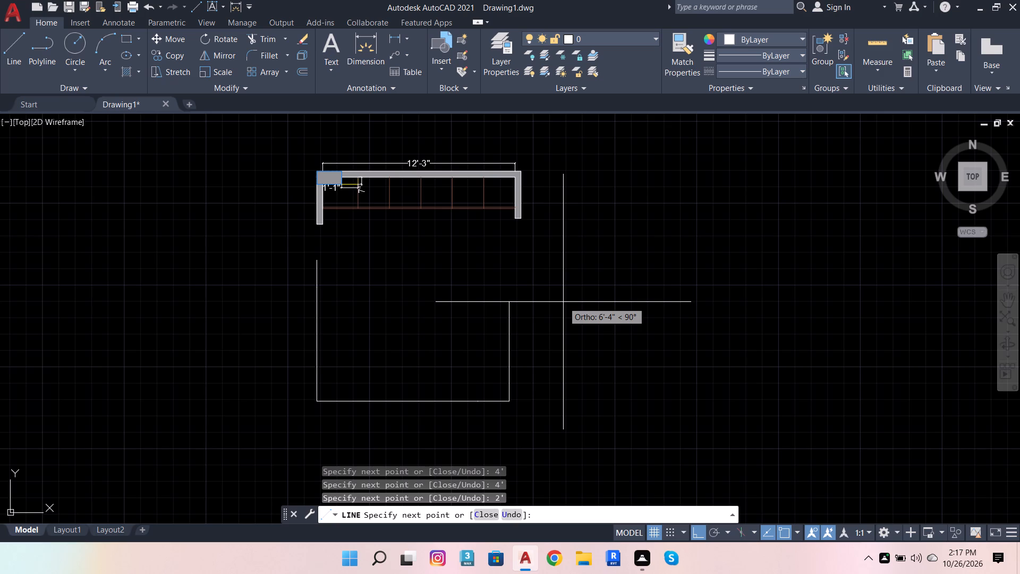
key(2)
key(Return)
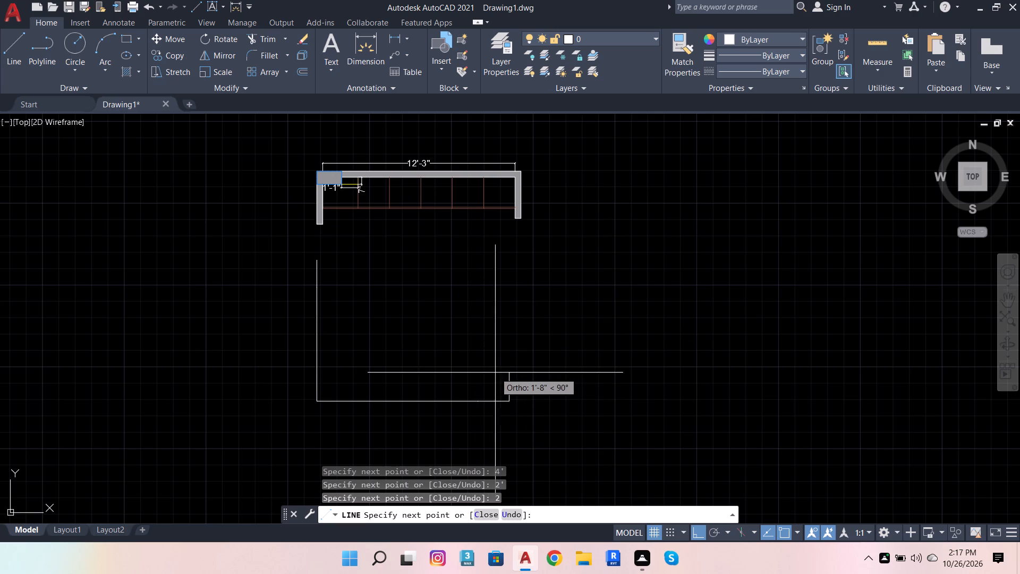
text(1'6)
key(Return)
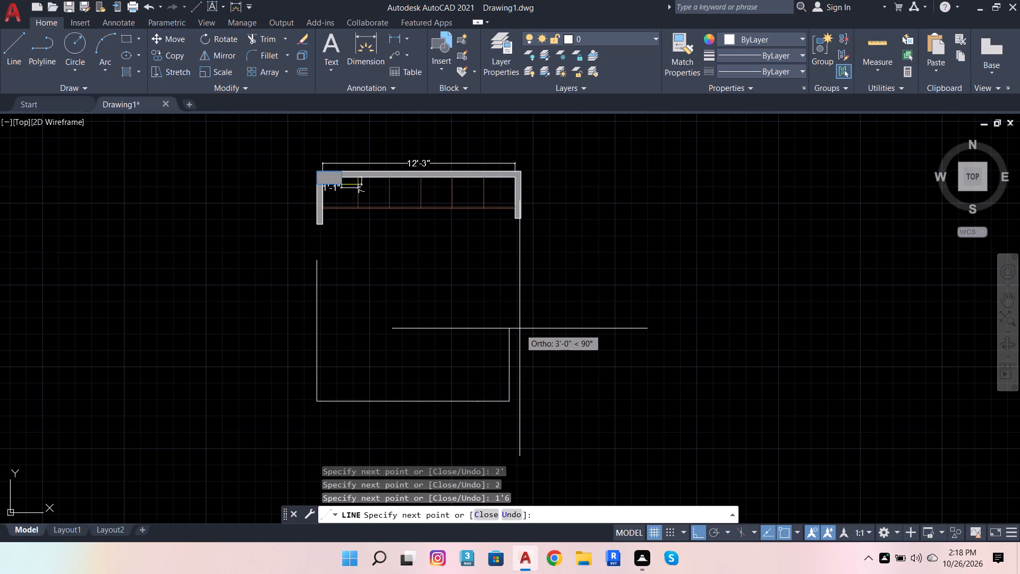
text(5')
key(2)
key(Return)
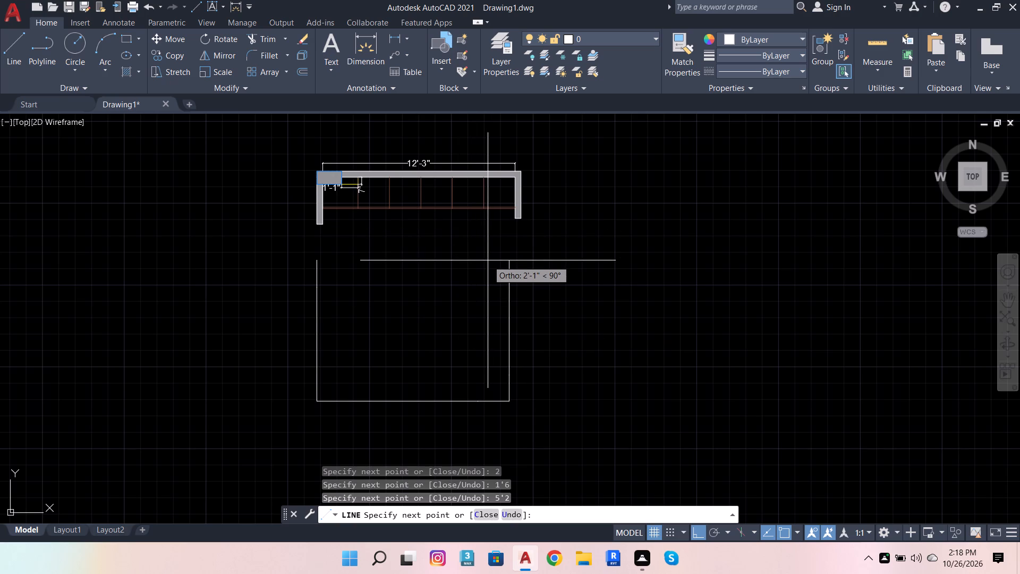
key(6)
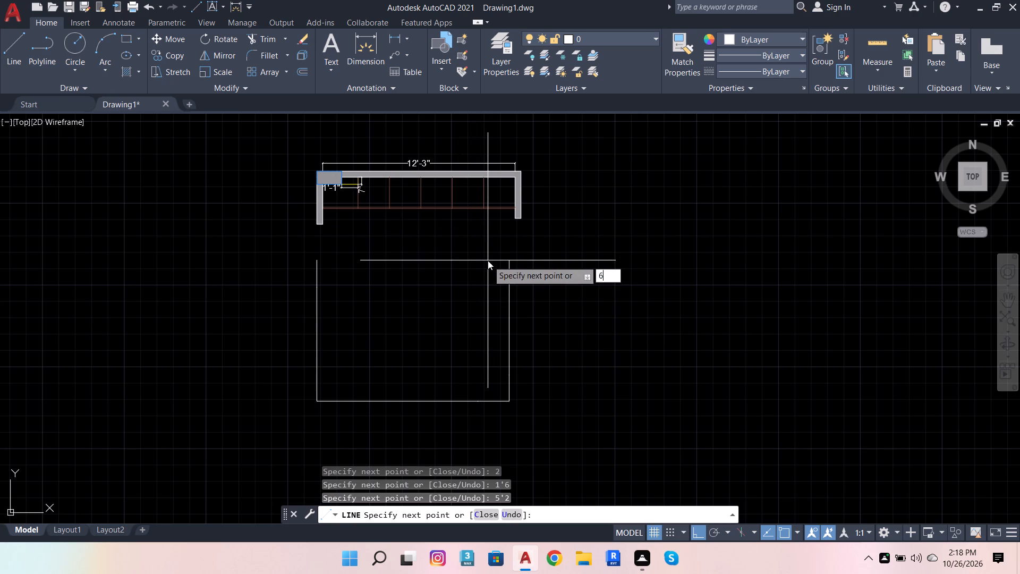
key(Return)
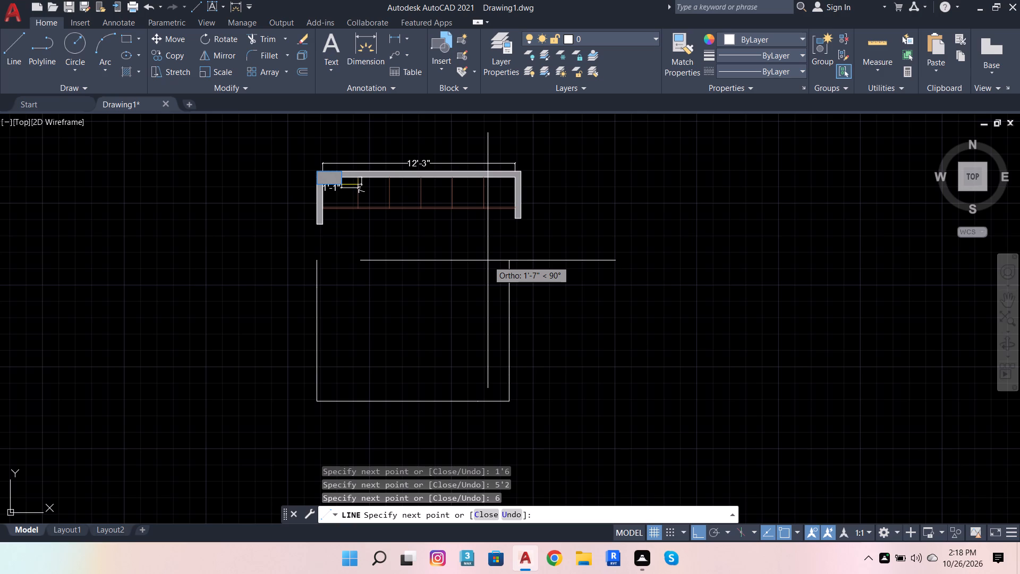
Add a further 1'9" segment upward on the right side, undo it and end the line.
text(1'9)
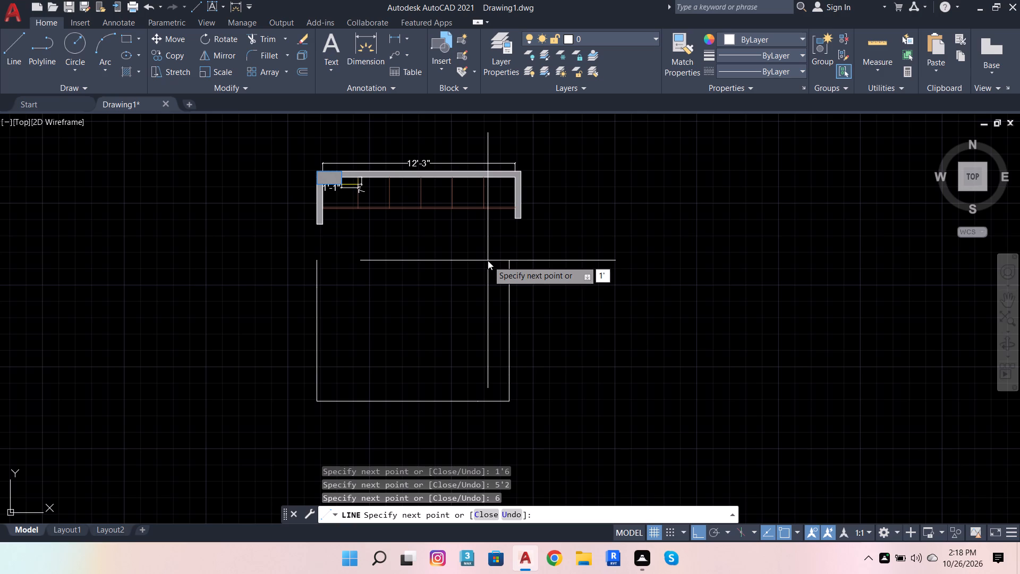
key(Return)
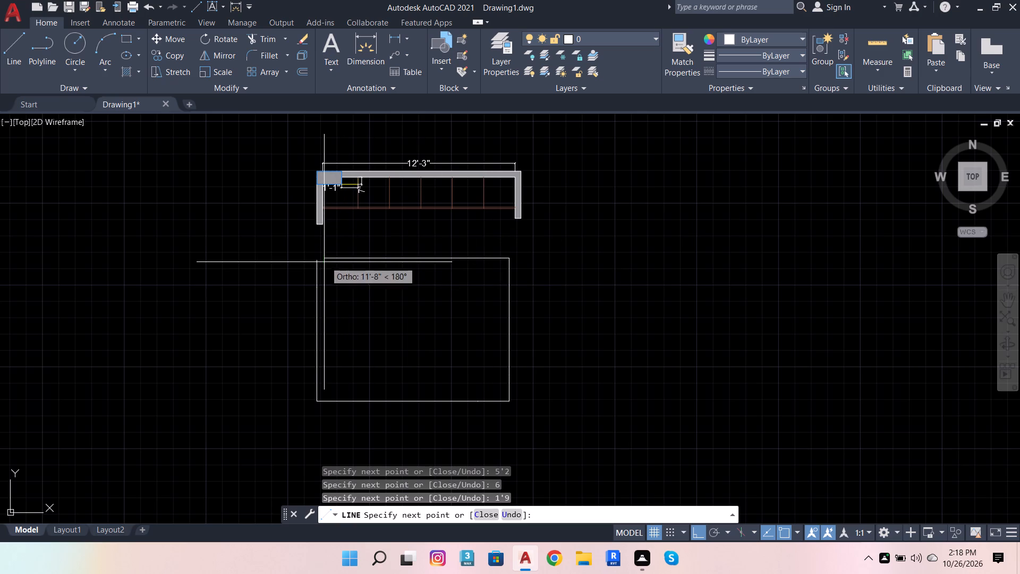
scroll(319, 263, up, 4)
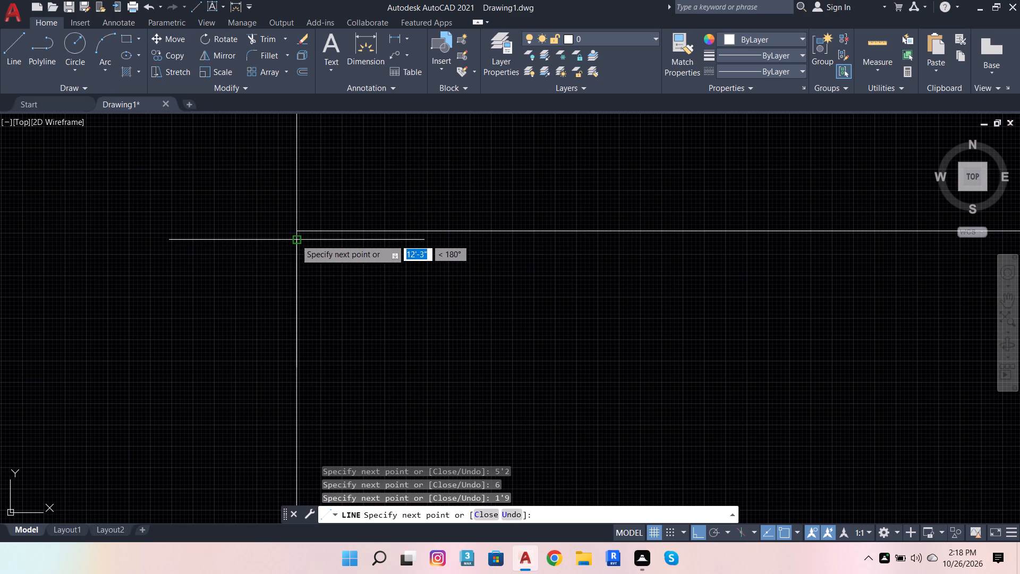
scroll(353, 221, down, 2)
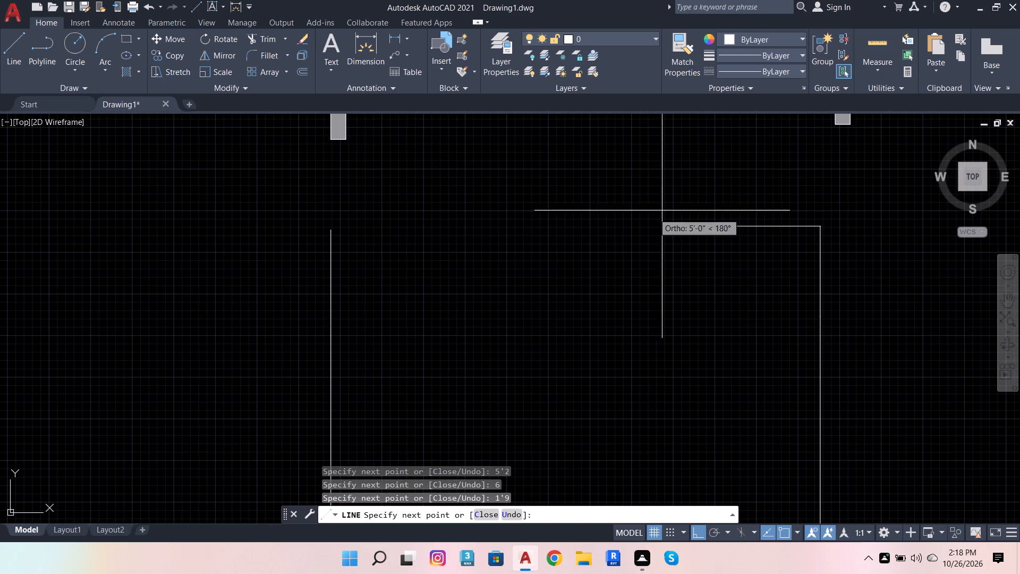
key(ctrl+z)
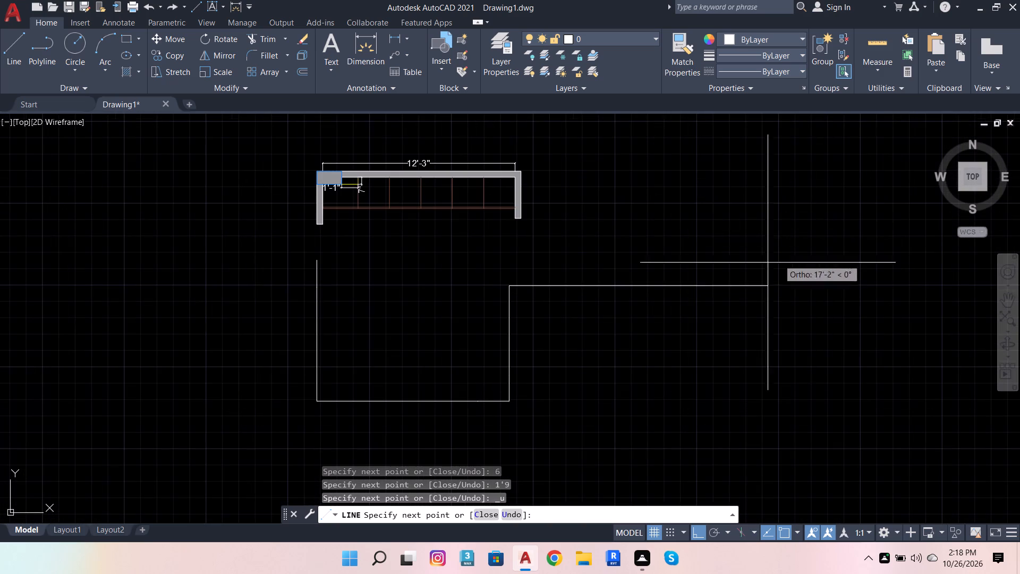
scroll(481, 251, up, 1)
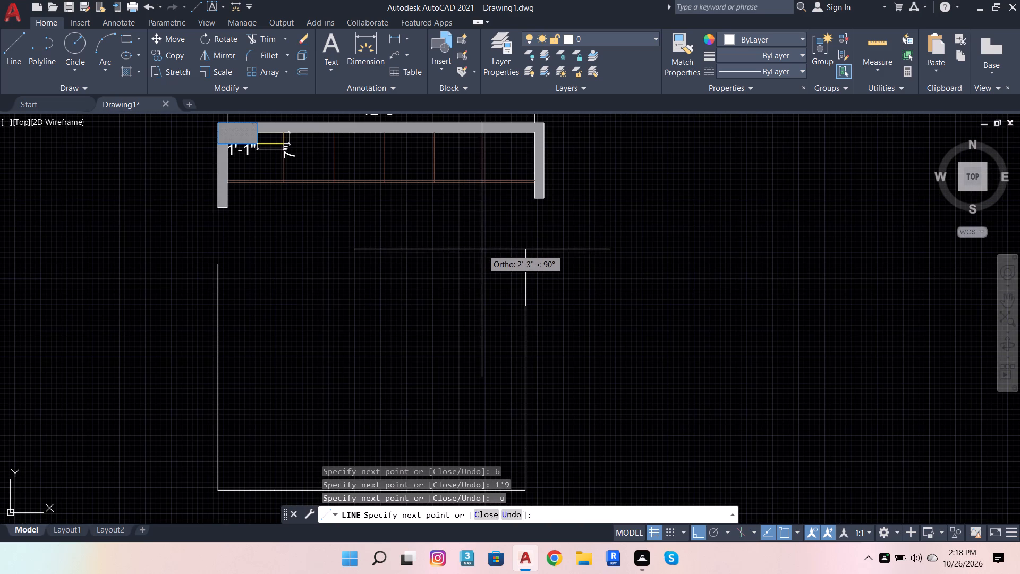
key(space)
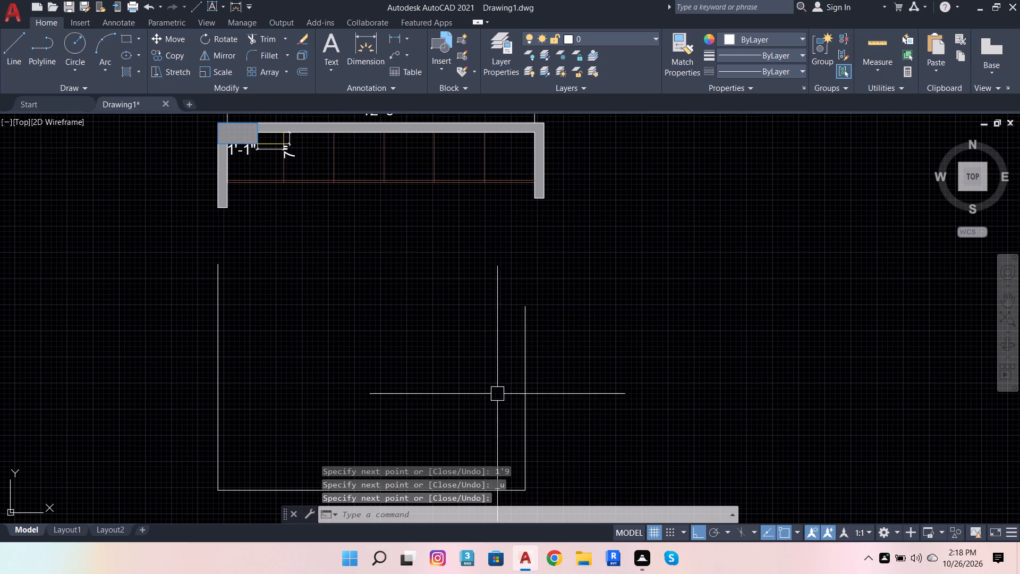
Draw a horizontal line from the top of the right side's 2" segment leftward, past the outline's left side.
click(6, 47)
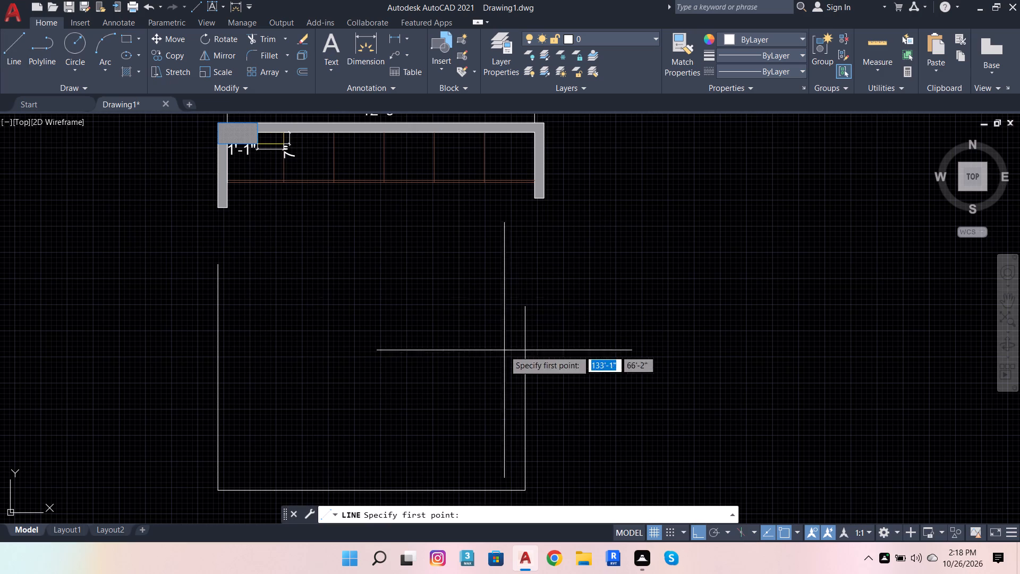
scroll(526, 483, up, 2)
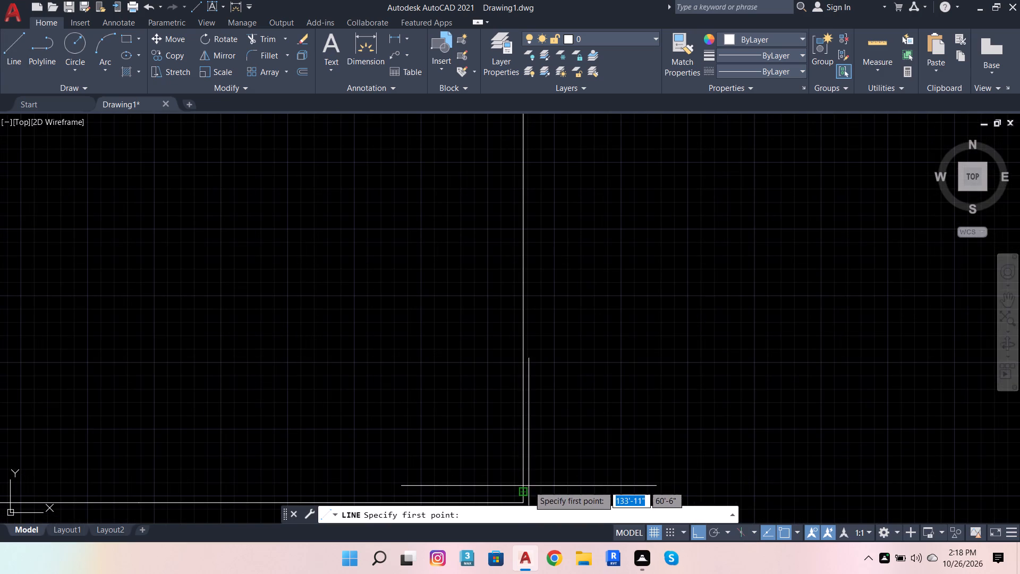
click(525, 493)
scroll(659, 457, down, 5)
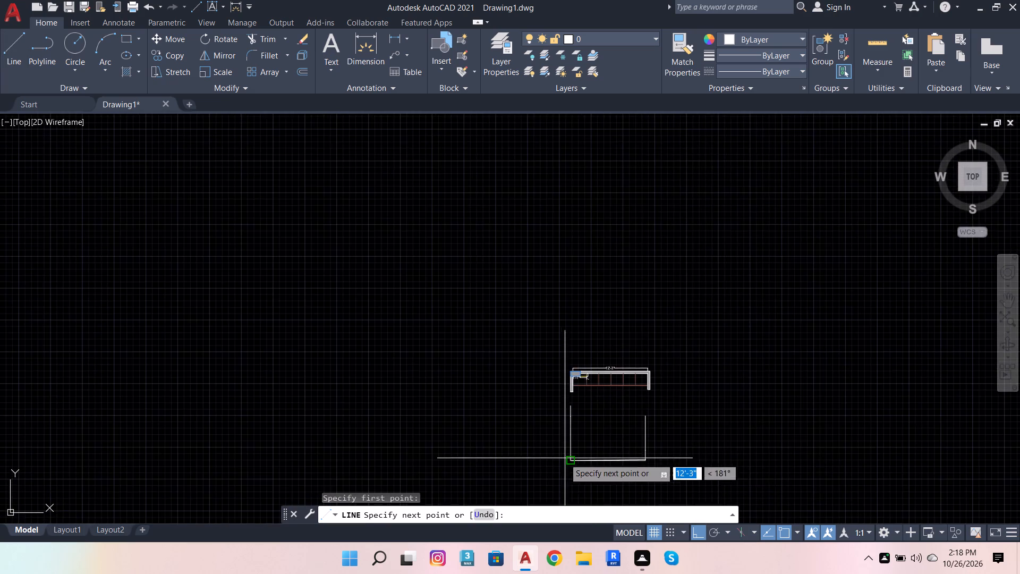
scroll(563, 458, up, 4)
click(552, 455)
key(space)
Draw a horizontal line about 14' long from the top of the 1'6" segment leftward past the left side.
scroll(512, 432, down, 4)
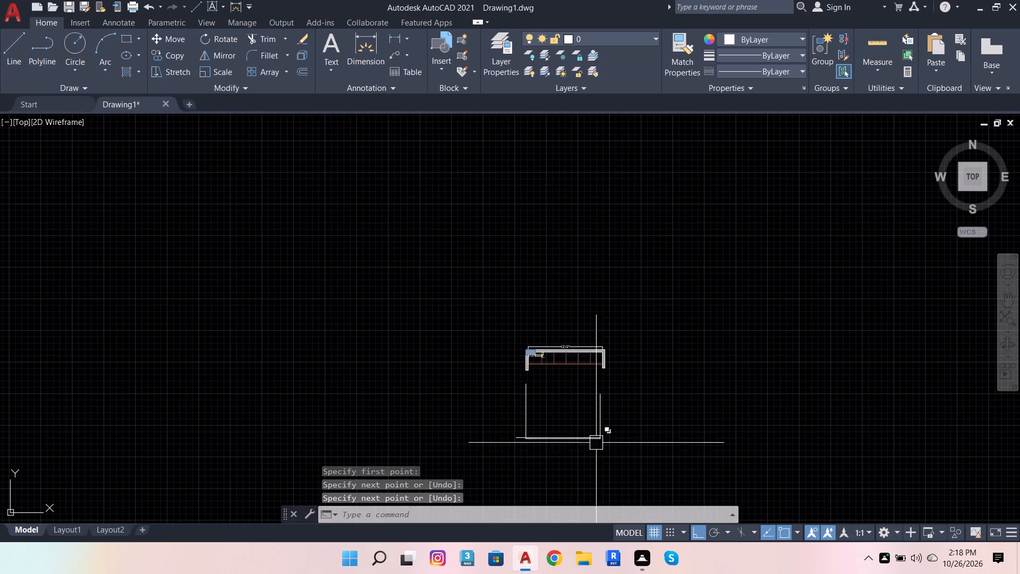
scroll(604, 440, up, 4)
key(space)
click(579, 364)
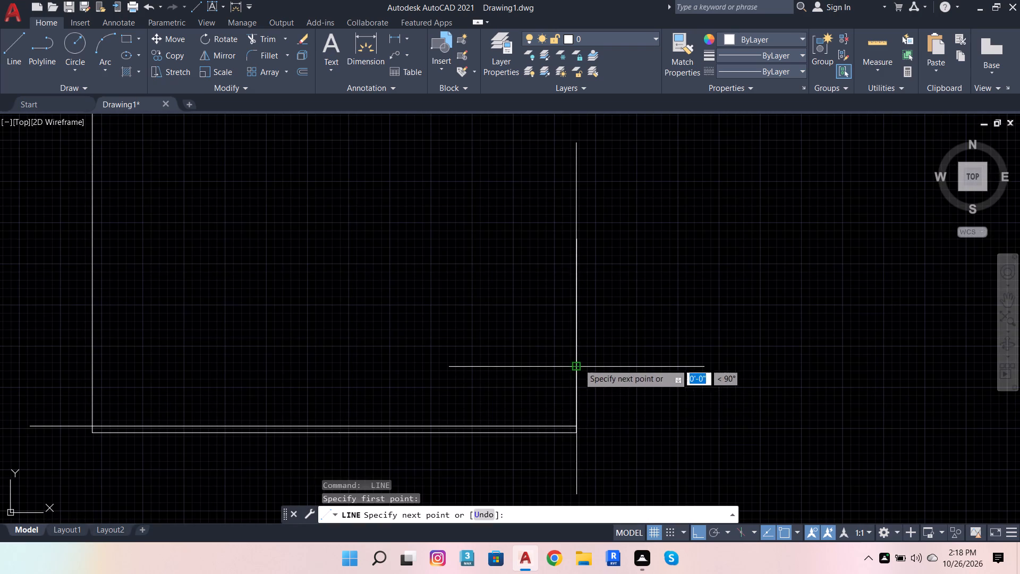
scroll(540, 377, down, 3)
scroll(412, 378, up, 3)
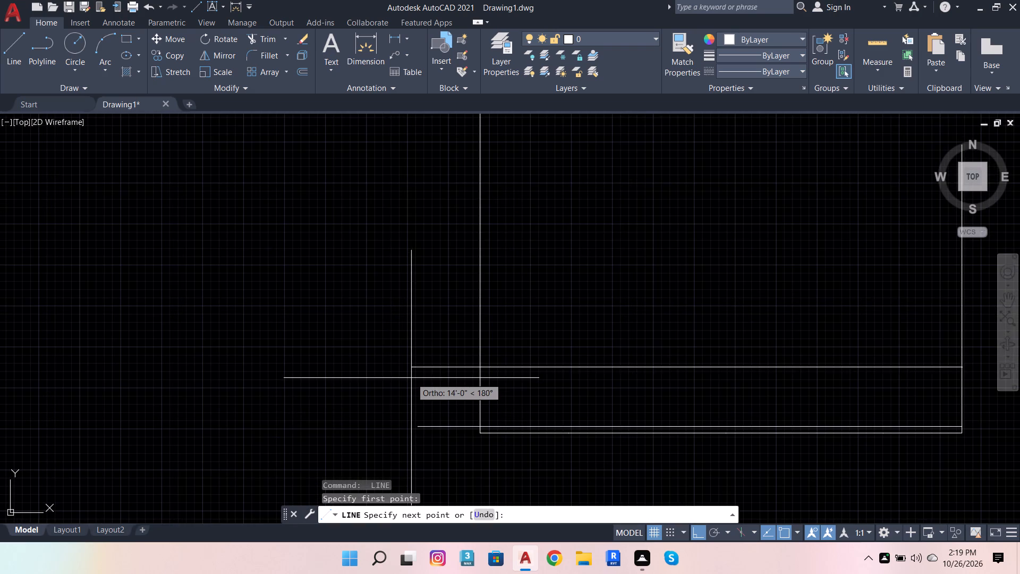
click(411, 378)
key(space)
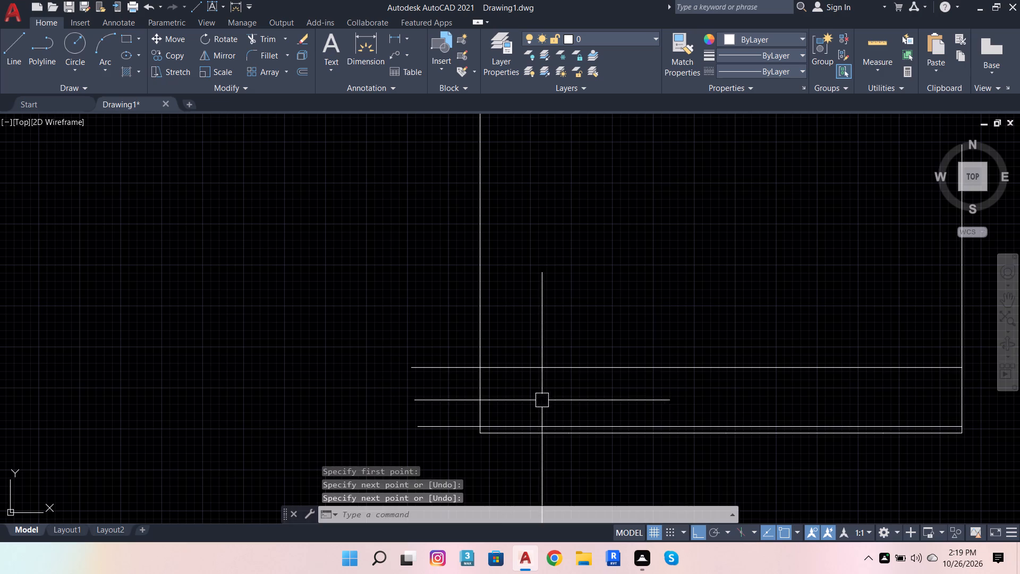
Draw a horizontal line from the midpoint of the right side's 1'6" segment leftward past the left side.
key(space)
scroll(704, 387, down, 2)
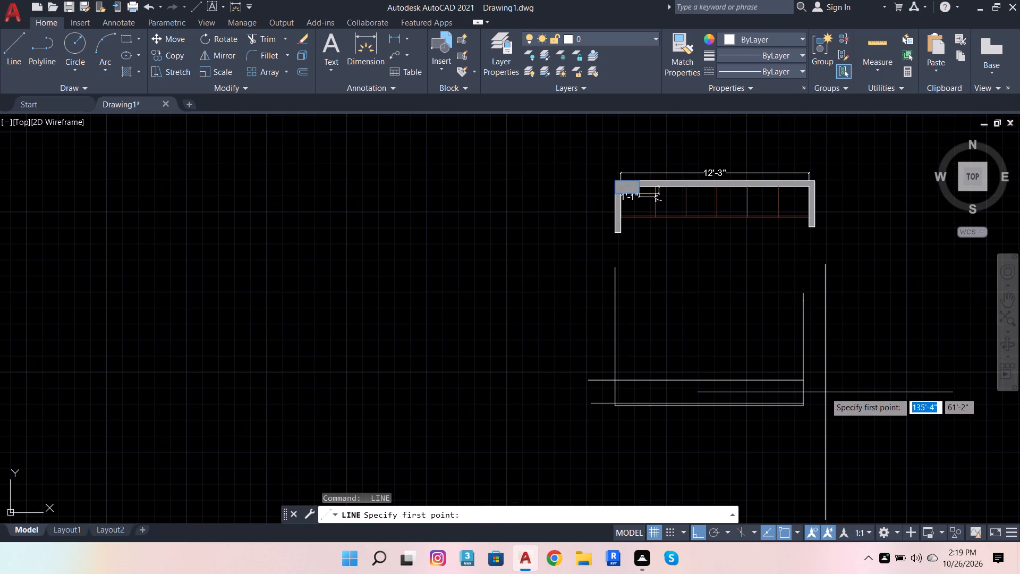
shift+right_click(825, 392)
click(874, 163)
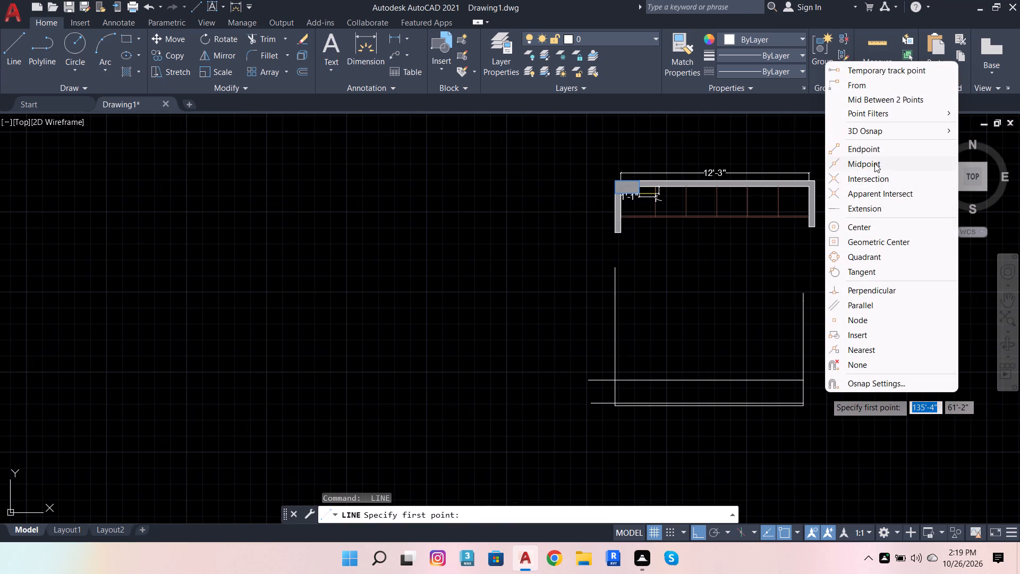
scroll(794, 394, up, 3)
click(828, 386)
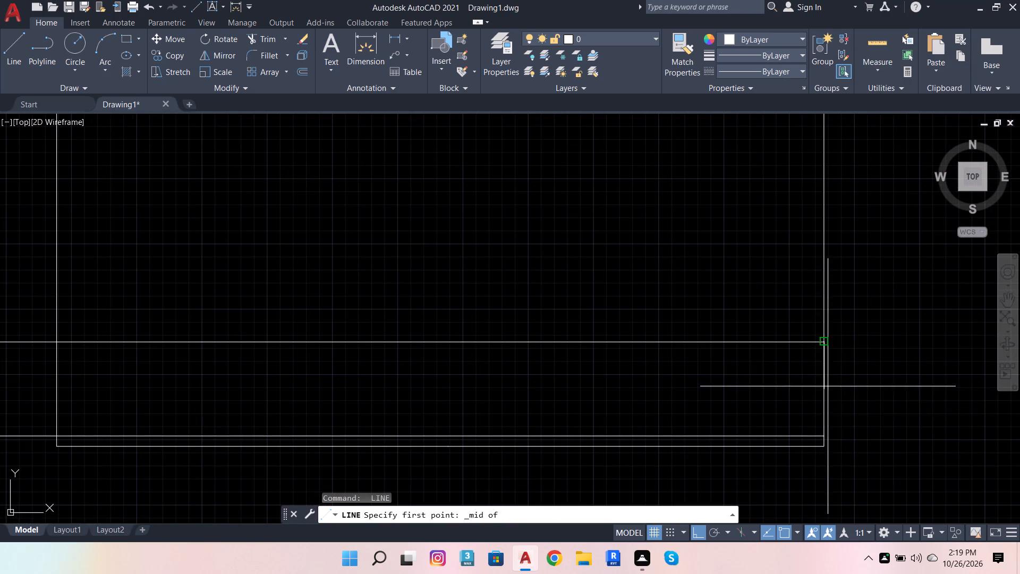
scroll(846, 389, down, 3)
scroll(600, 386, up, 2)
click(601, 386)
scroll(449, 402, down, 2)
key(space)
Draw a horizontal line about 15'1" long from the top of the 5'2" segment leftward past the left side.
key(space)
scroll(733, 389, up, 2)
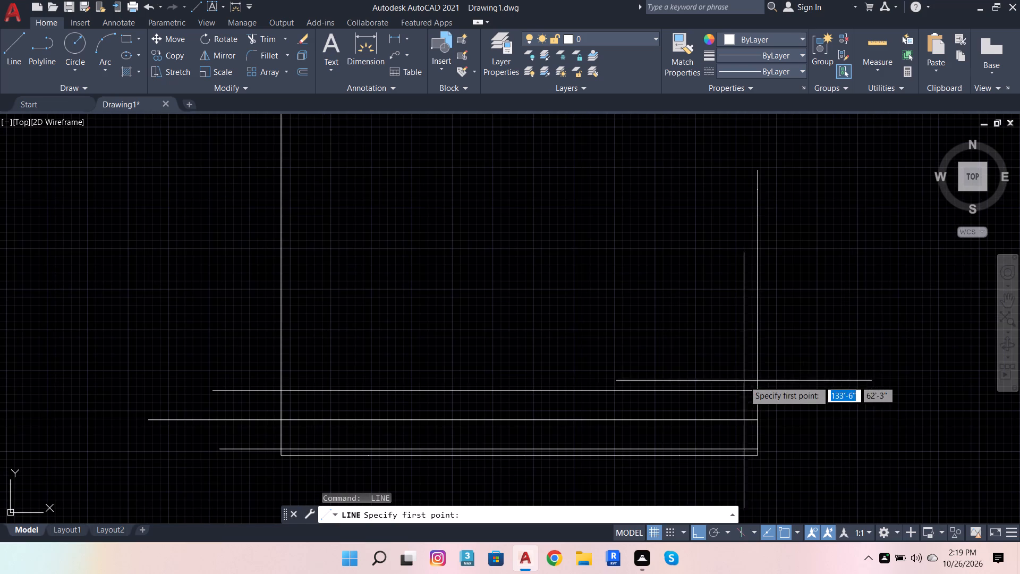
click(758, 187)
scroll(486, 258, down, 2)
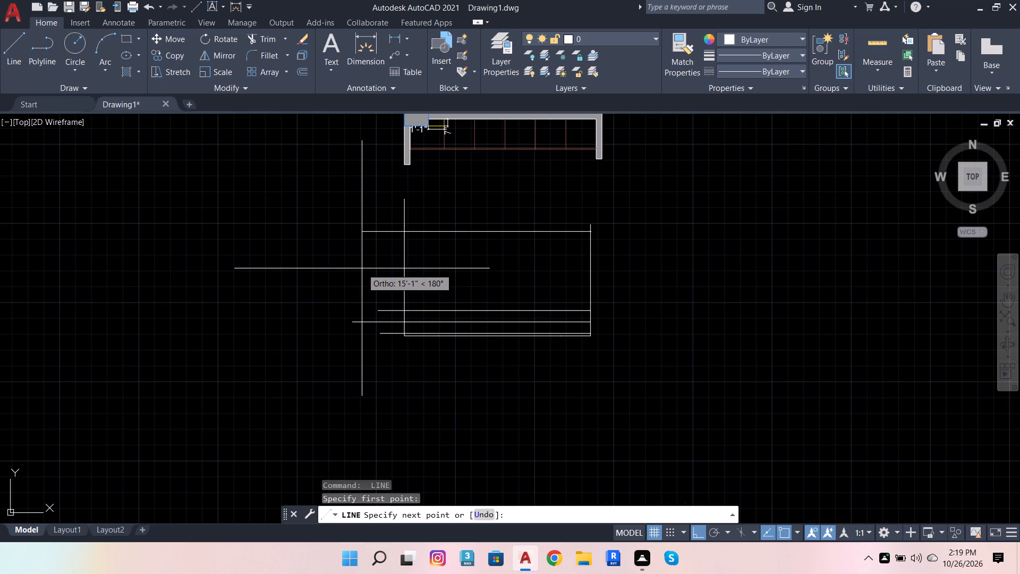
click(361, 268)
key(space)
Draw a horizontal line from the upper end of the right side leftward, slightly past the outline's left side.
key(space)
scroll(602, 219, up, 2)
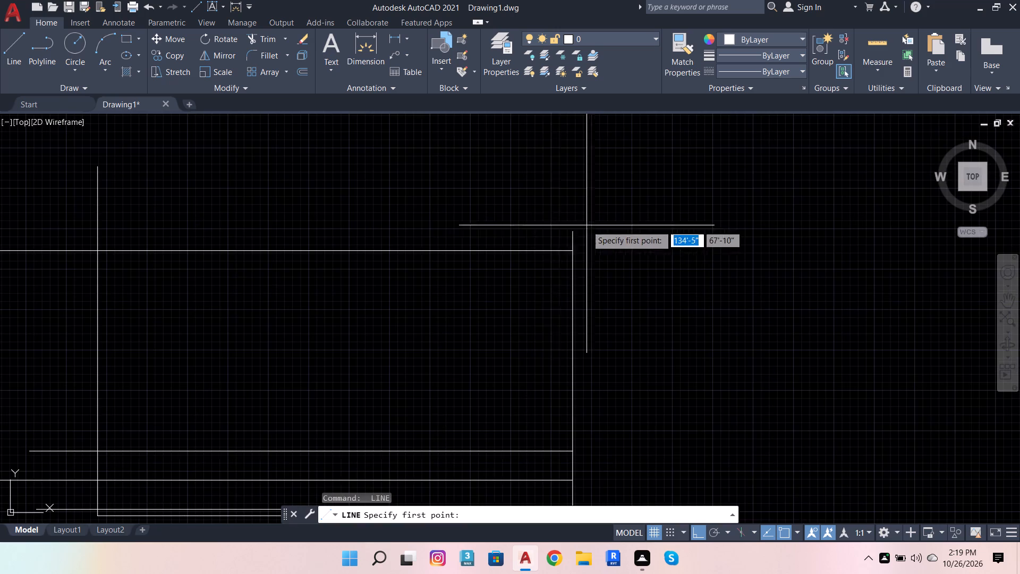
scroll(572, 239, up, 4)
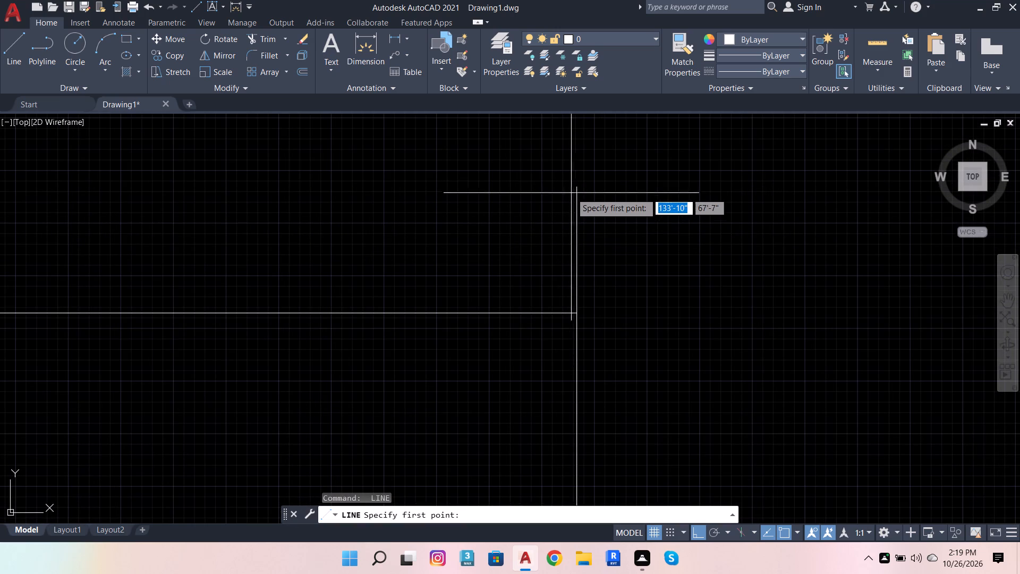
click(575, 189)
scroll(594, 211, down, 2)
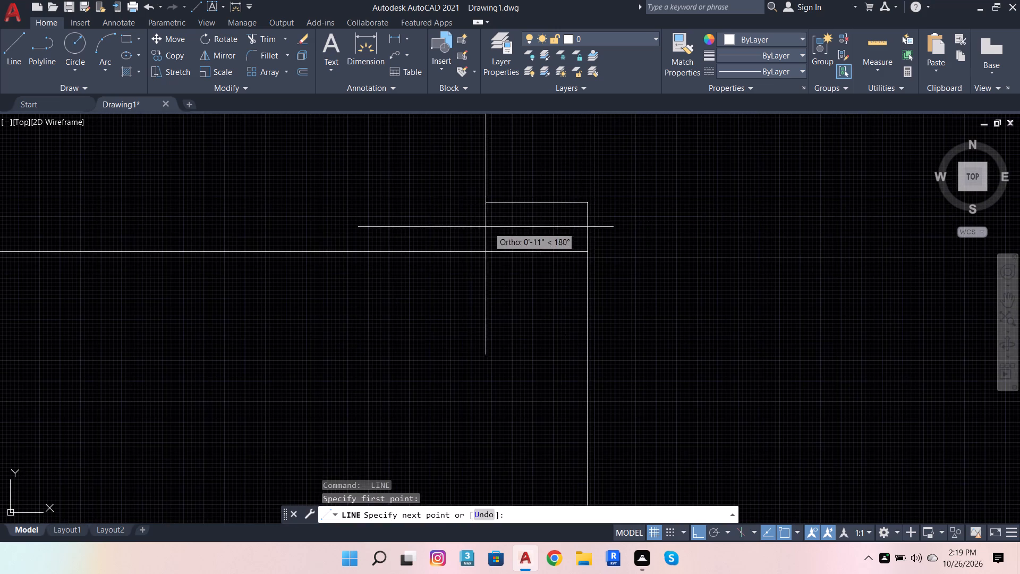
scroll(406, 279, down, 4)
scroll(246, 272, up, 3)
click(238, 267)
key(space)
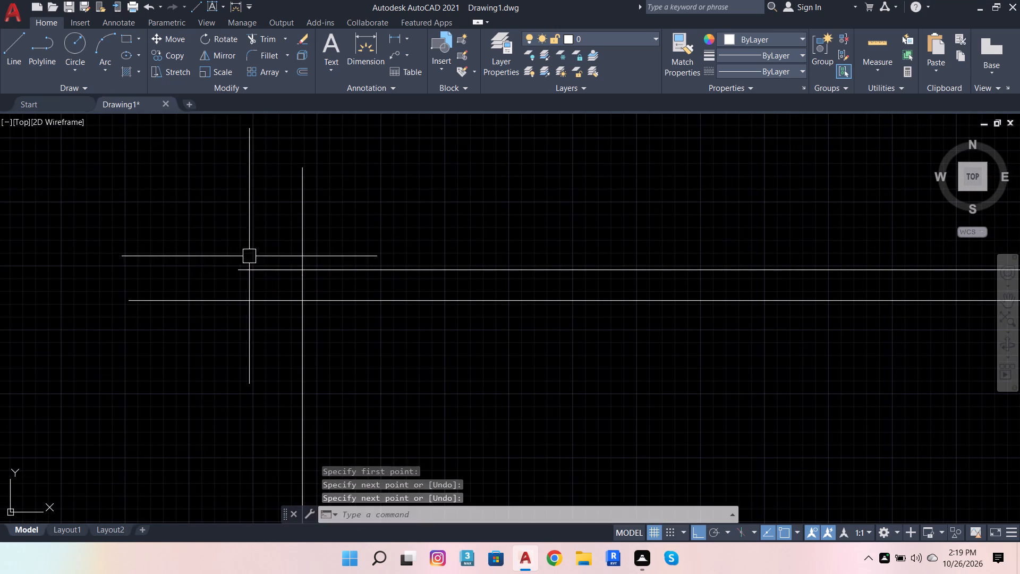
Draw a horizontal line from the joint between the left side's 1'9" and 7'3" segments rightward, slightly past the right side.
key(space)
scroll(322, 271, up, 3)
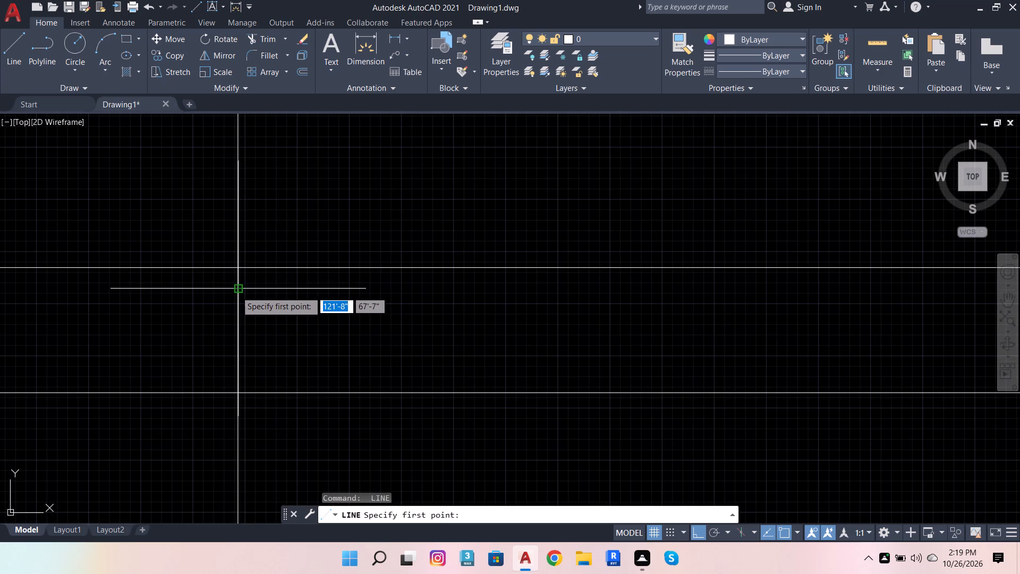
click(236, 291)
scroll(232, 308, down, 4)
scroll(576, 296, up, 3)
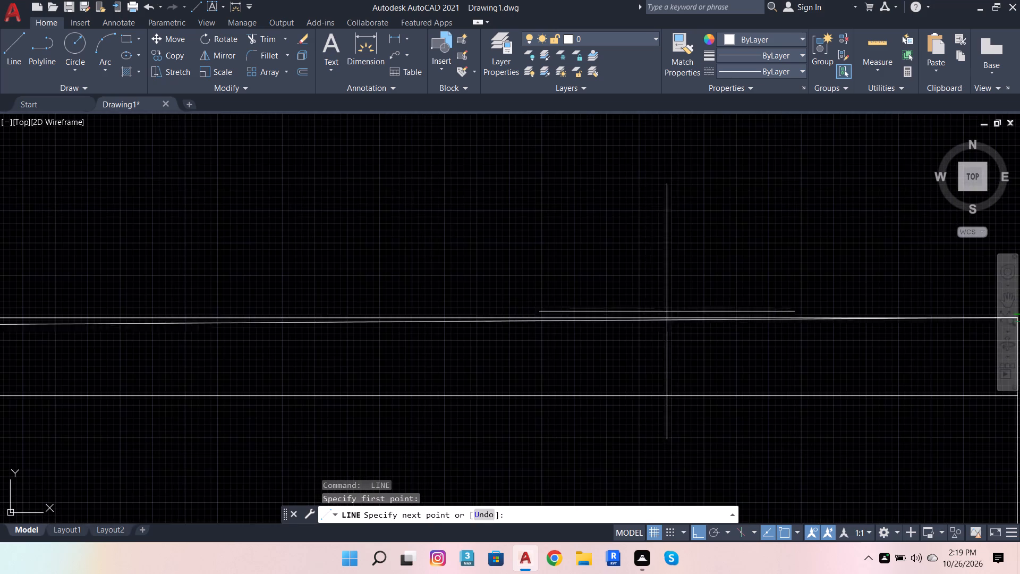
scroll(664, 321, down, 3)
scroll(755, 327, up, 3)
click(770, 323)
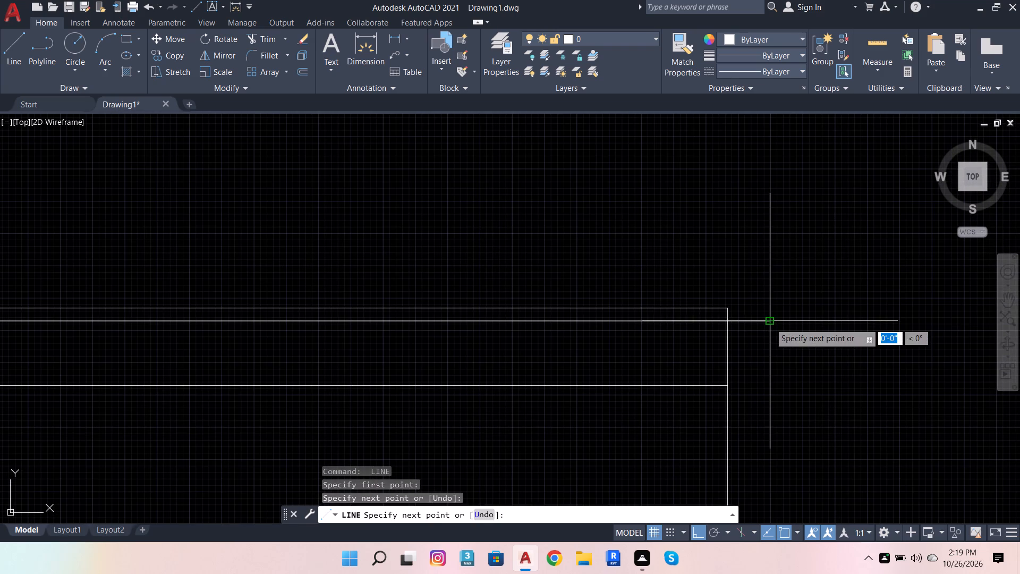
key(space)
scroll(772, 319, down, 2)
scroll(762, 334, up, 2)
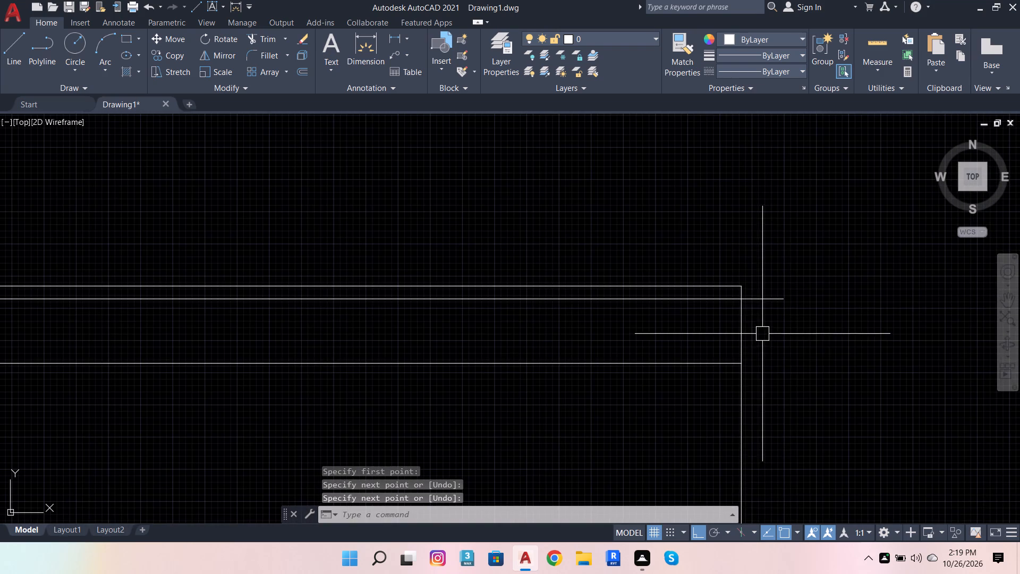
scroll(756, 329, down, 2)
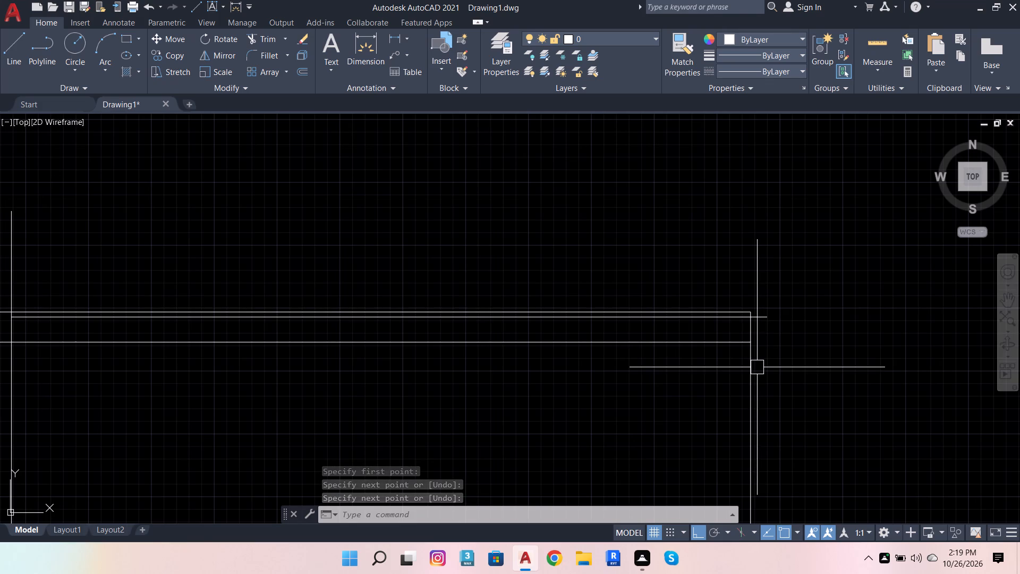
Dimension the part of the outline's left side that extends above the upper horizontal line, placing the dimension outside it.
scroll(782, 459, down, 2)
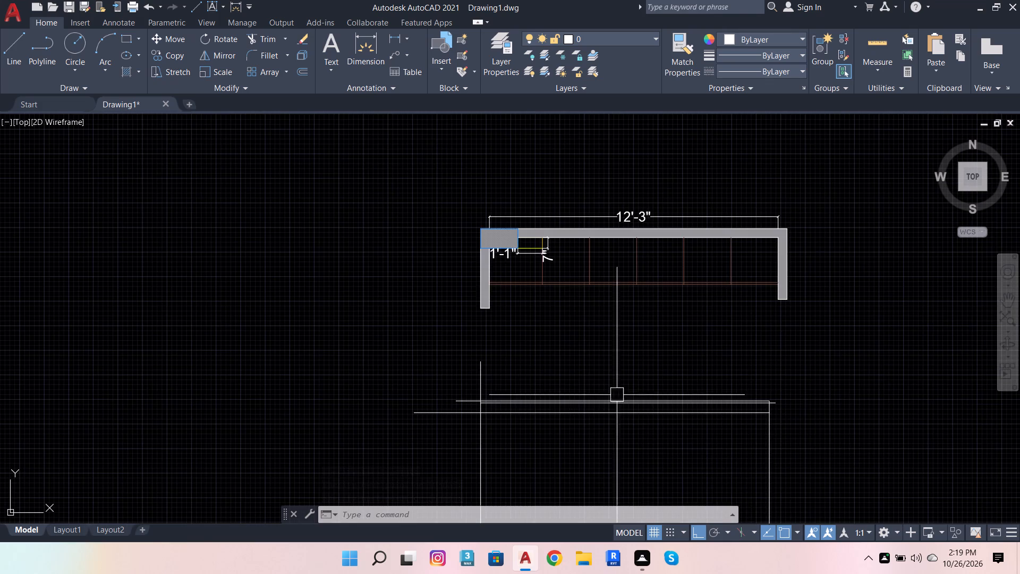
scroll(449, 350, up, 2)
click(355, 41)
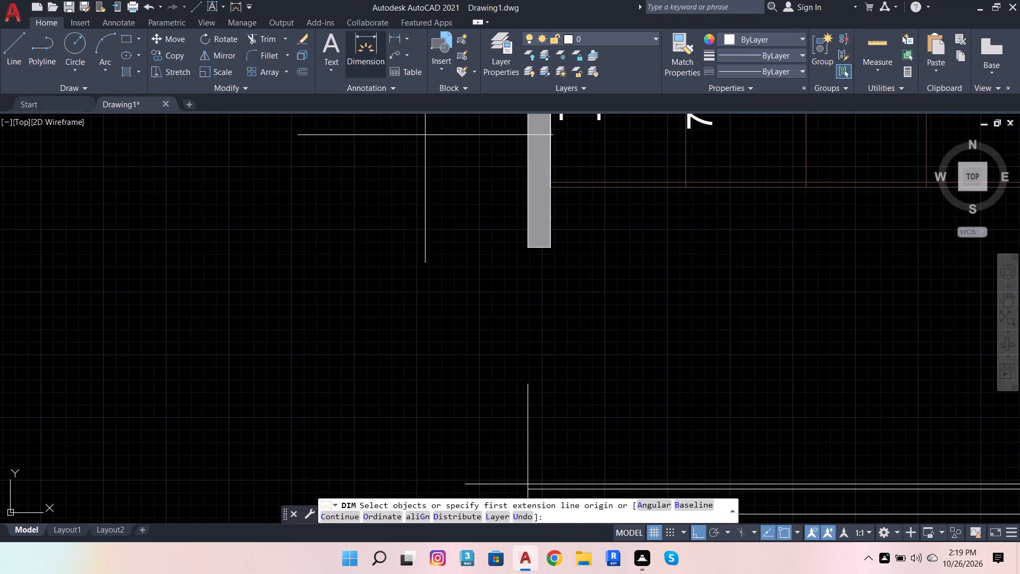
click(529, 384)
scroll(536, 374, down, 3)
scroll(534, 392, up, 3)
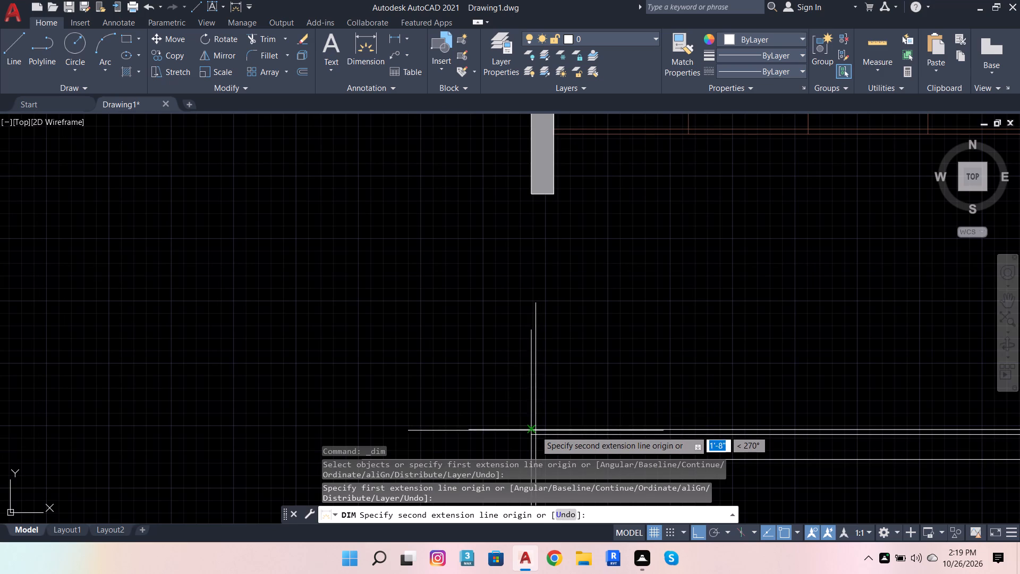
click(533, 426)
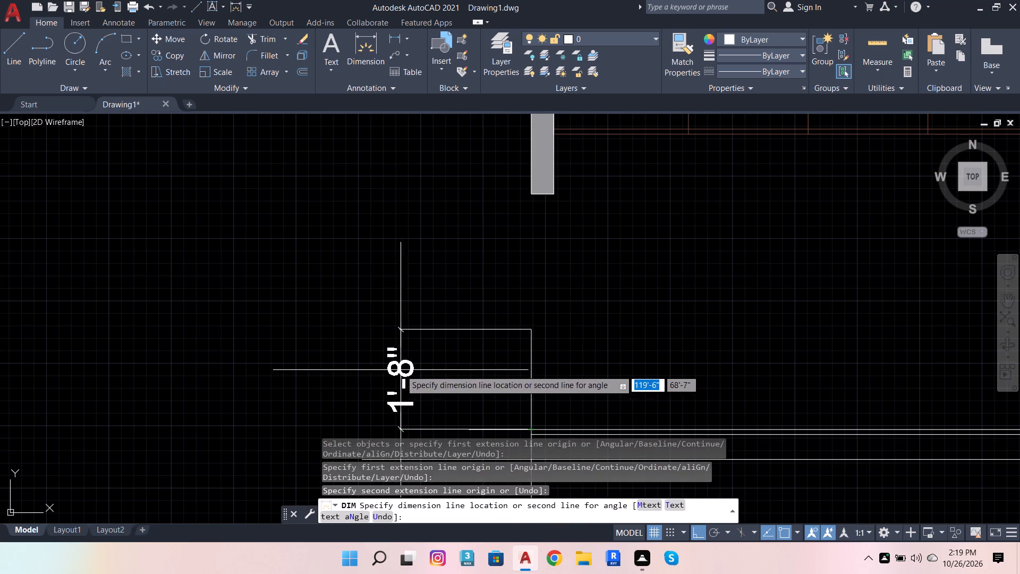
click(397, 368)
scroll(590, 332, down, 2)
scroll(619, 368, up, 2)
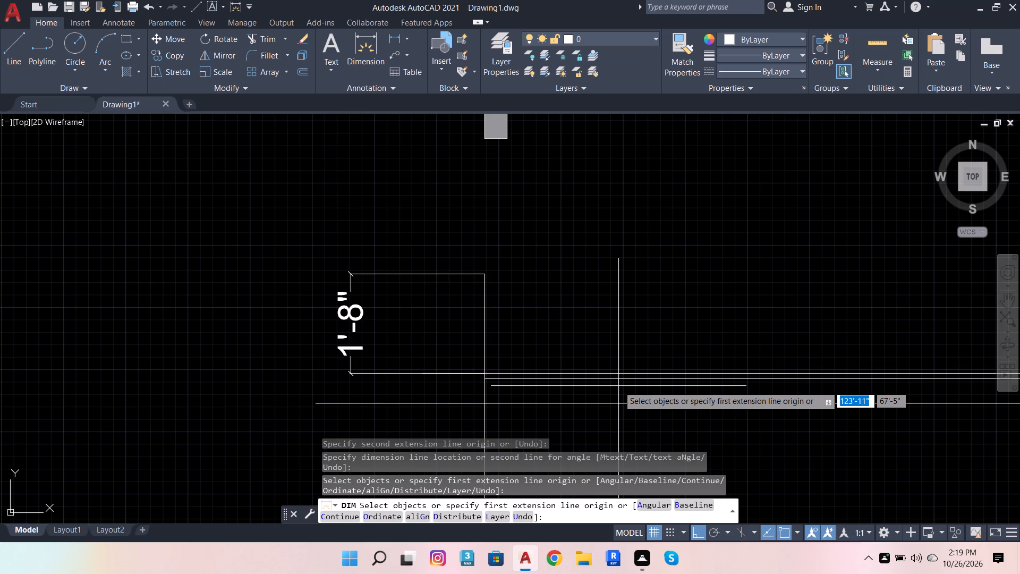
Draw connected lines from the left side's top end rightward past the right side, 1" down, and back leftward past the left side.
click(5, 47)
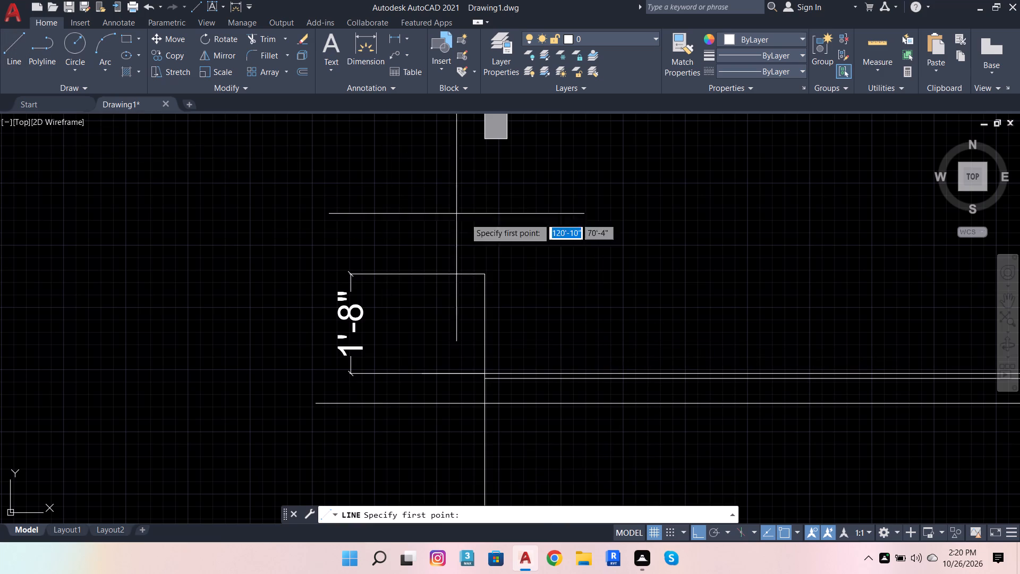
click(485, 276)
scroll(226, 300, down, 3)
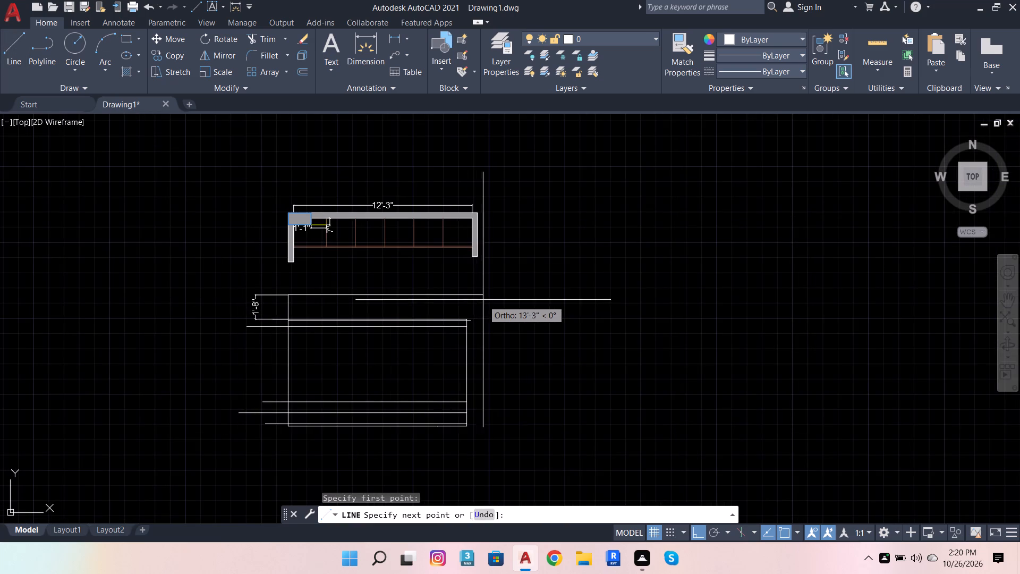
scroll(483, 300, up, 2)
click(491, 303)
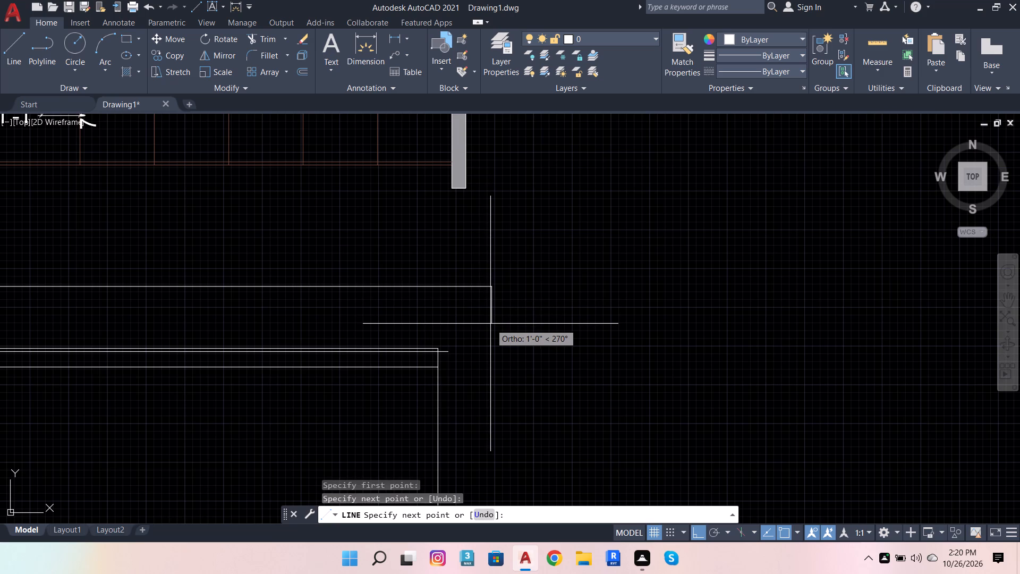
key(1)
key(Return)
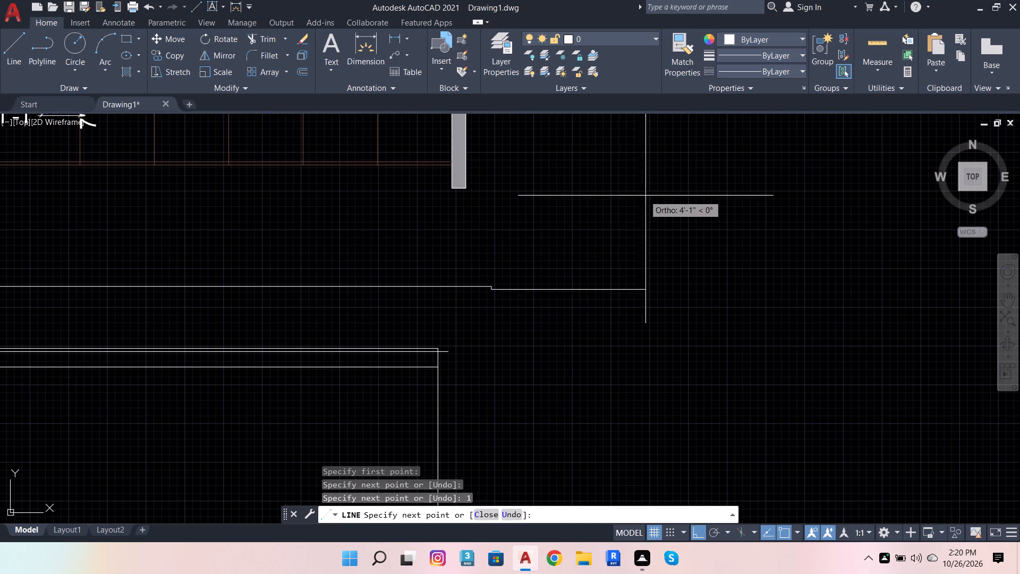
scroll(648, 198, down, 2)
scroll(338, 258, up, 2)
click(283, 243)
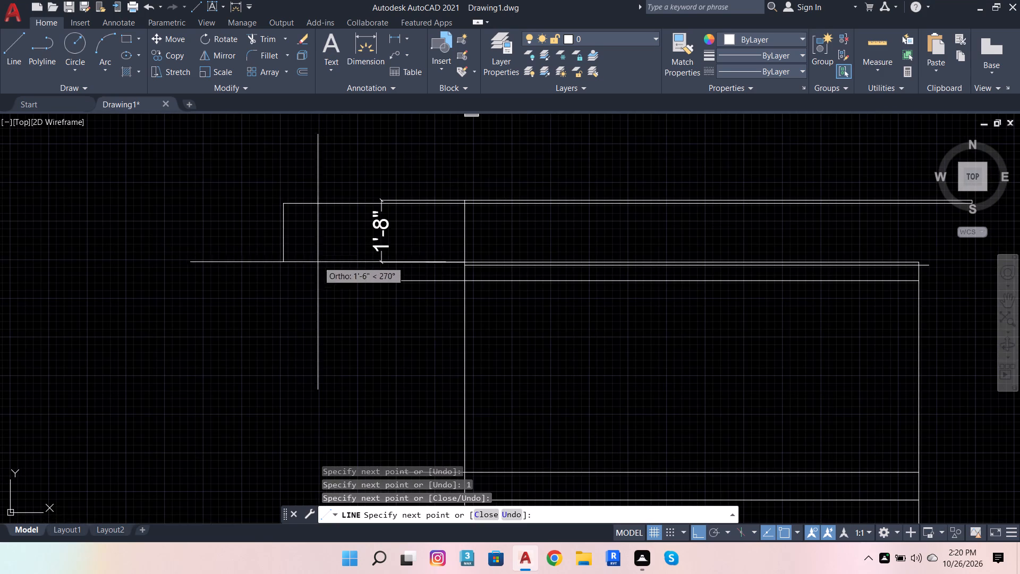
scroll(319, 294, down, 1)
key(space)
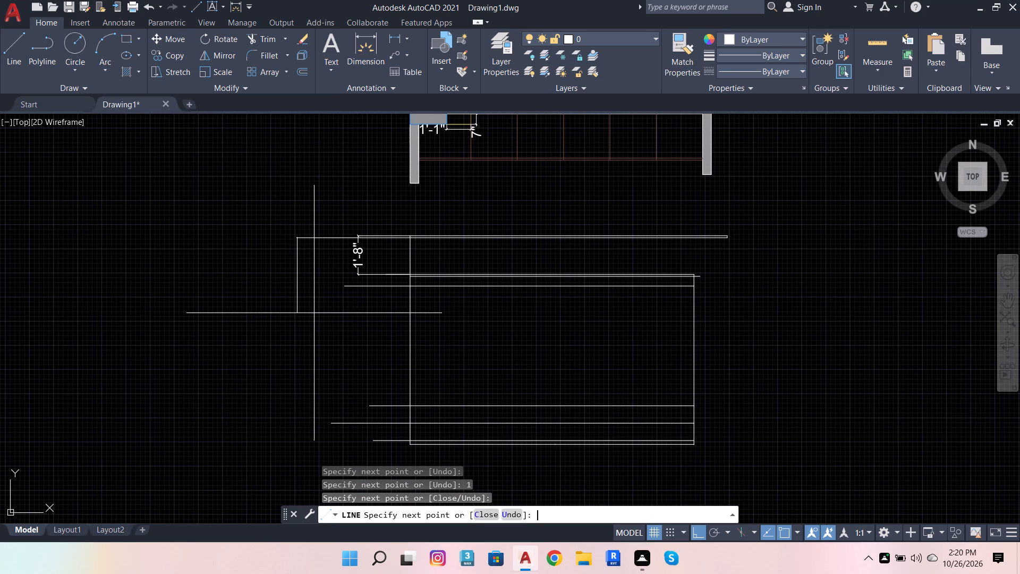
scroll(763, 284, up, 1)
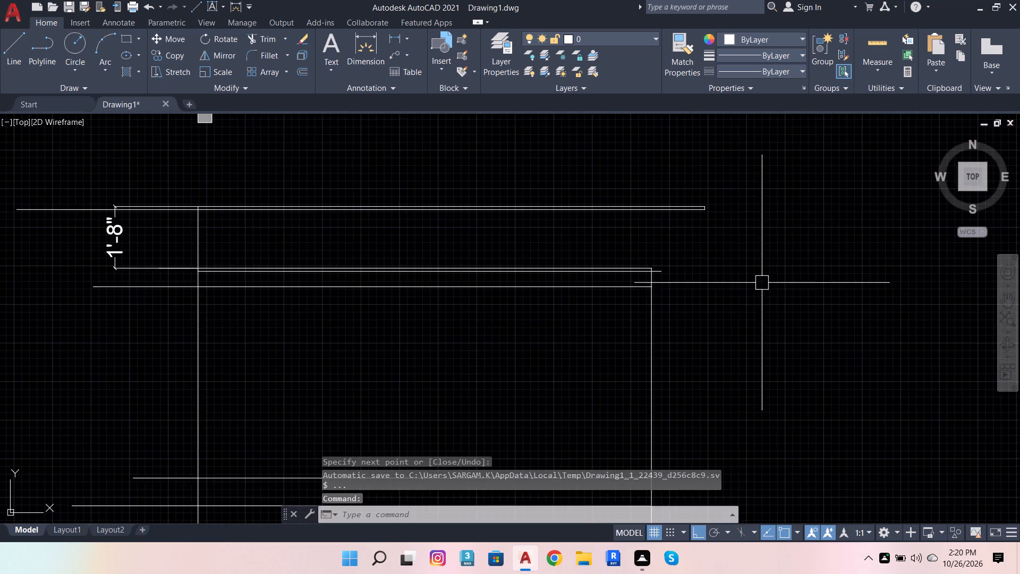
Dimension the vertical gap at the right side between the room's top line and the long horizontal line below it.
scroll(762, 283, up, 1)
click(607, 268)
scroll(709, 306, down, 1)
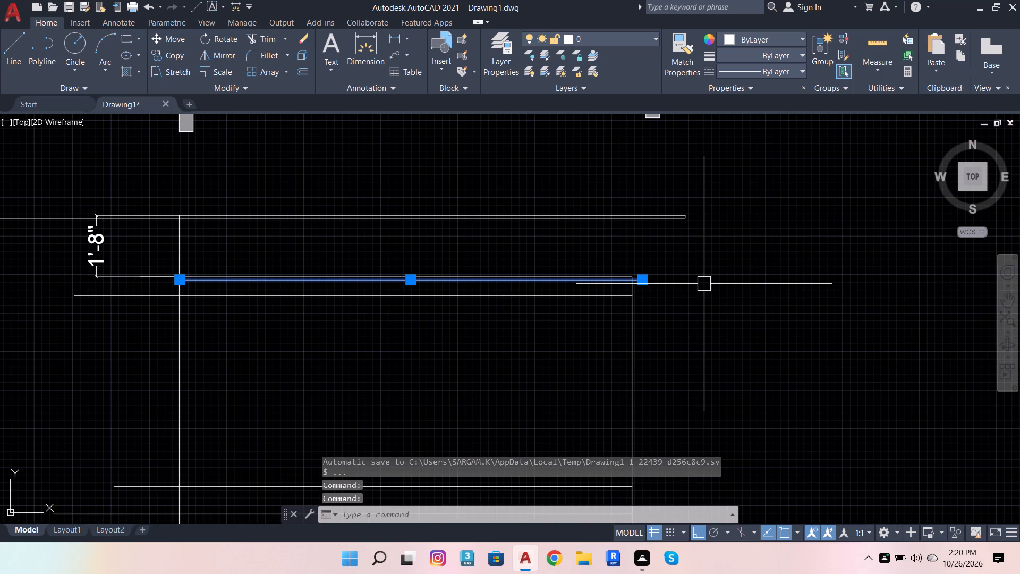
scroll(409, 275, up, 2)
scroll(509, 276, down, 2)
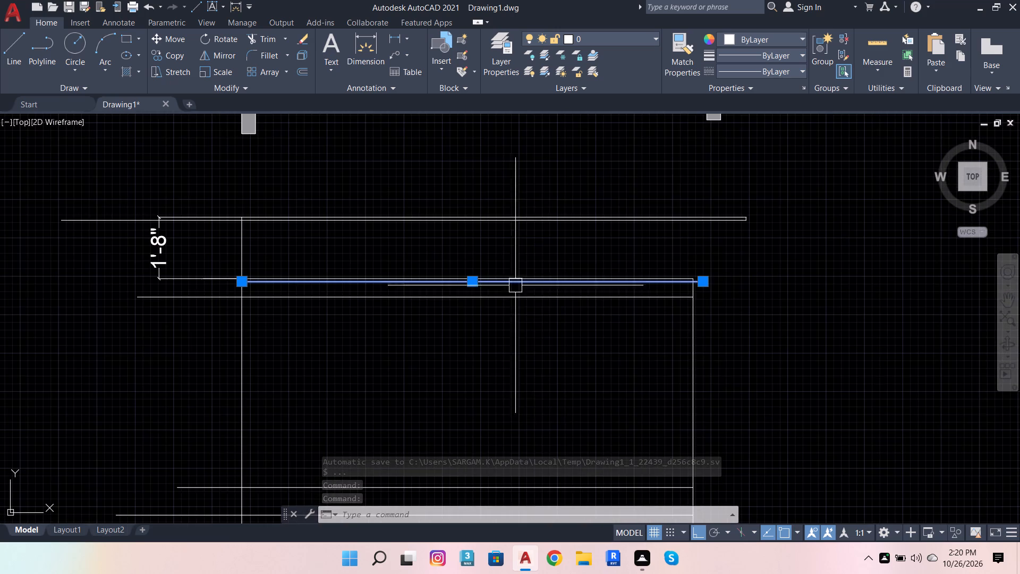
click(359, 55)
scroll(677, 303, up, 2)
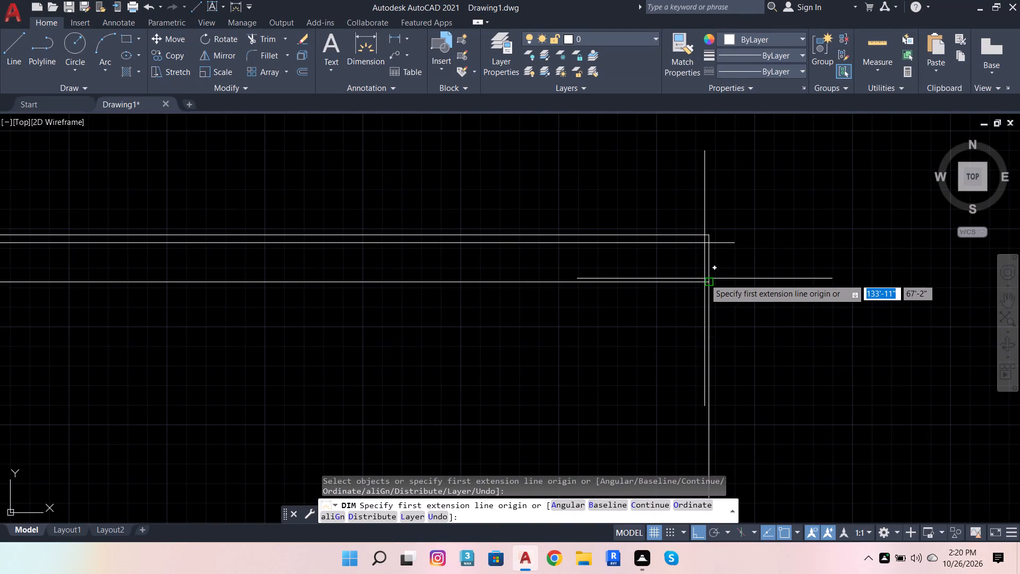
click(708, 280)
click(709, 233)
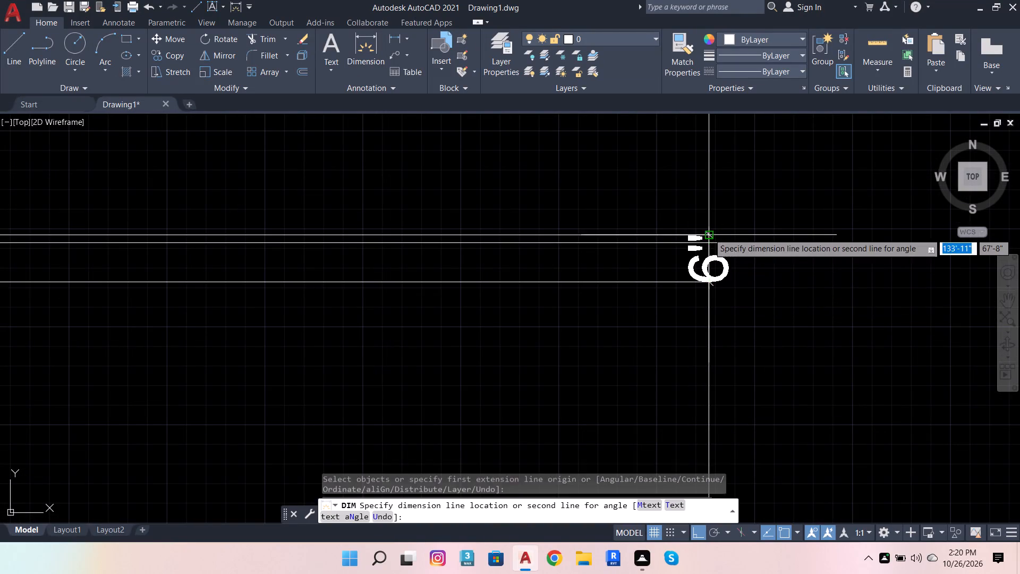
click(816, 237)
key(Escape)
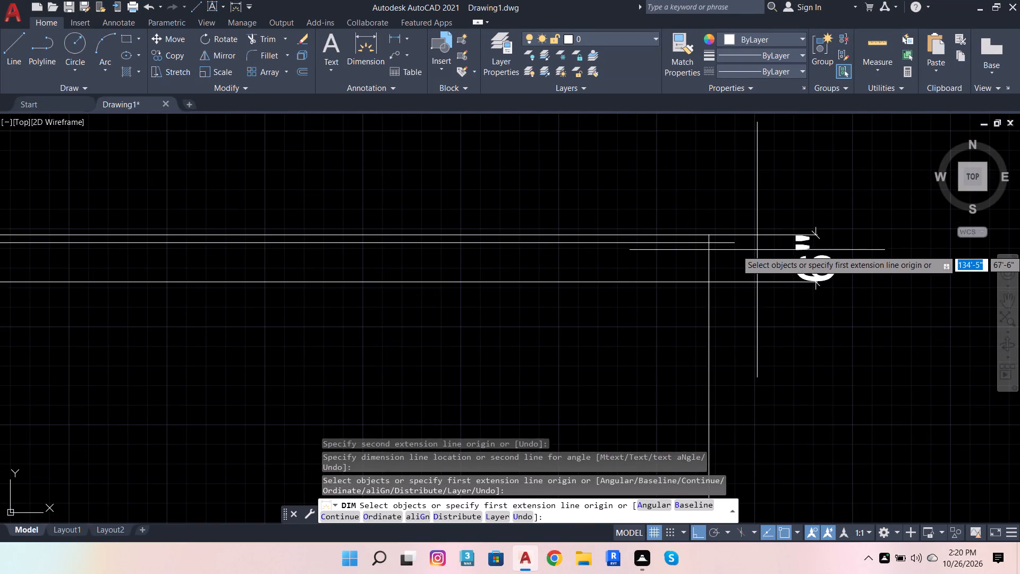
Erase the slightly overhanging line below the room's top line, the 1'-8" segment and its dimension, and the two long lines above.
click(726, 247)
scroll(768, 311, down, 3)
scroll(550, 283, up, 1)
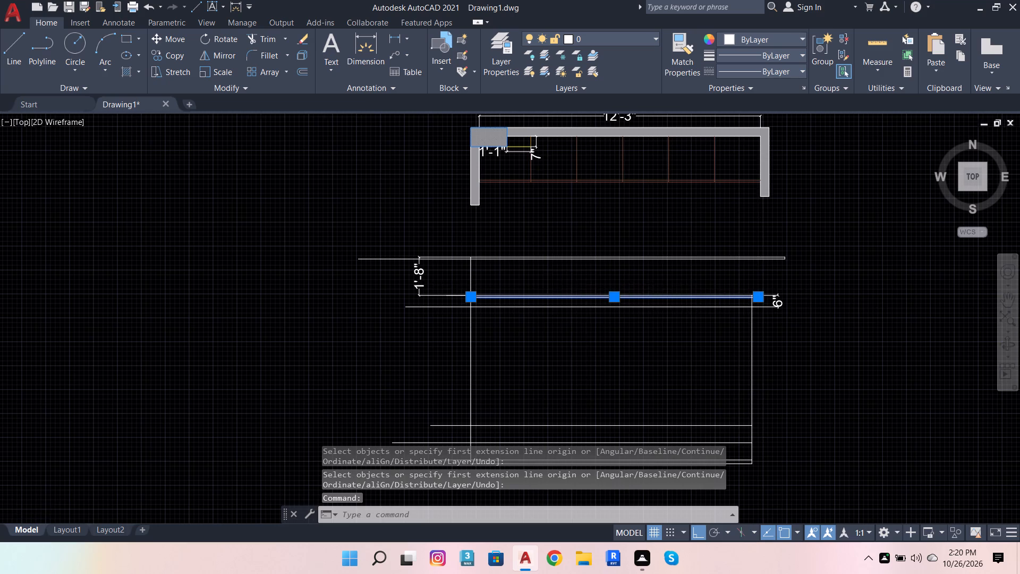
scroll(548, 284, up, 1)
click(292, 258)
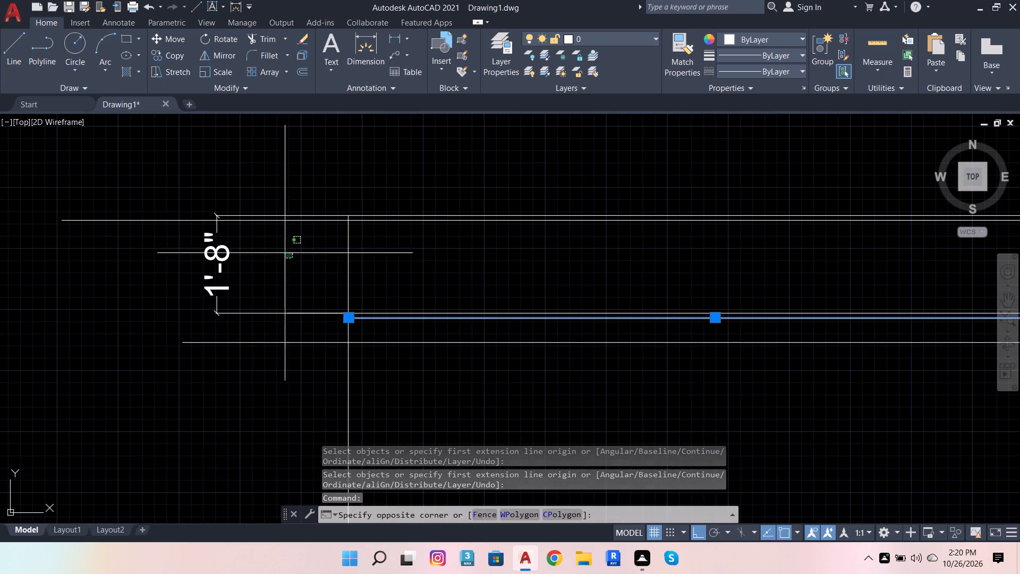
click(190, 176)
click(429, 266)
click(302, 166)
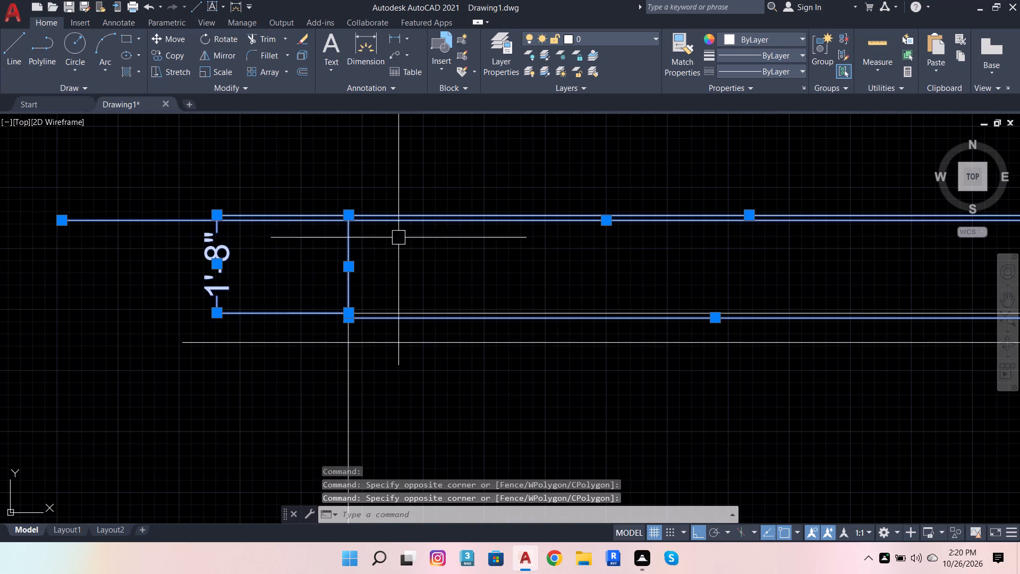
scroll(461, 300, down, 2)
scroll(671, 259, up, 3)
key(shift+Delete)
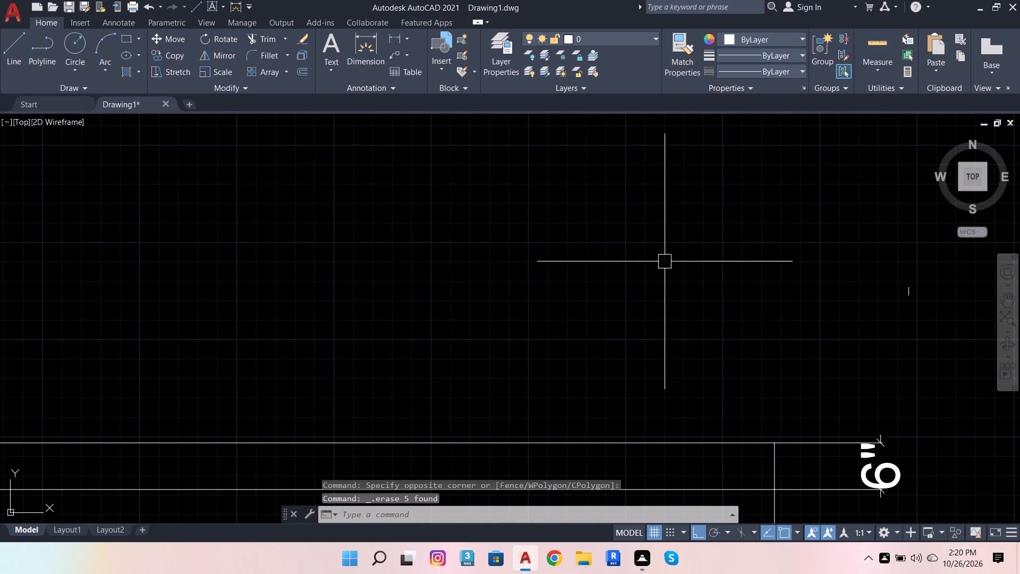
Draw connected lines from the left side's top end: 1" up, 1'9" up, and about 14'8" rightward past the right side.
scroll(651, 283, down, 2)
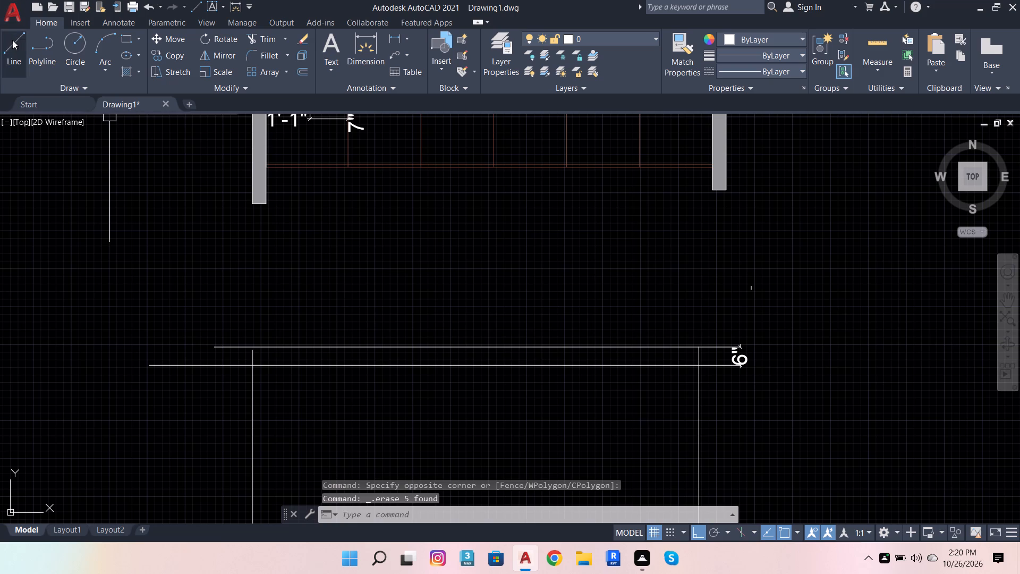
click(6, 45)
scroll(248, 331, up, 2)
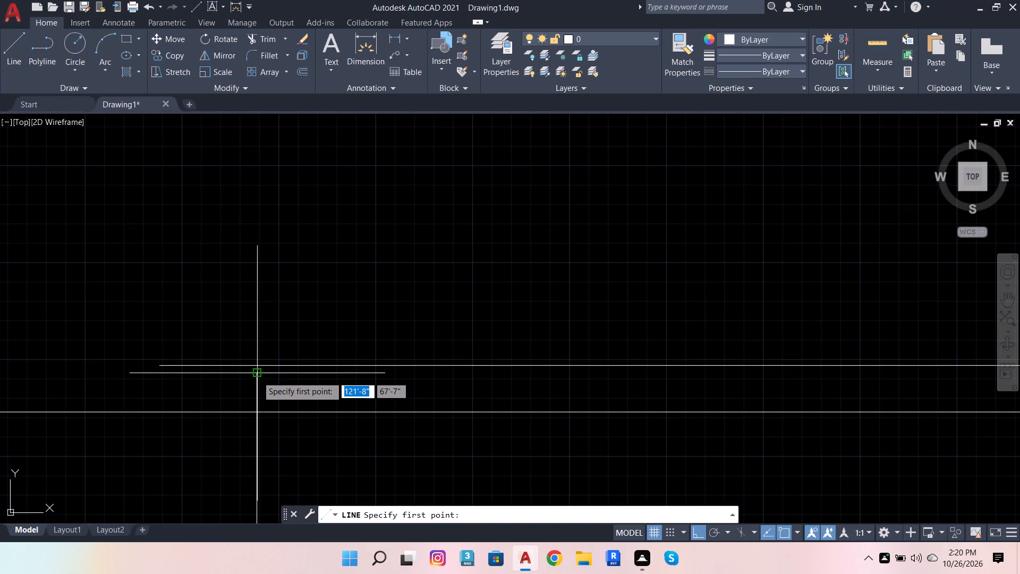
click(257, 376)
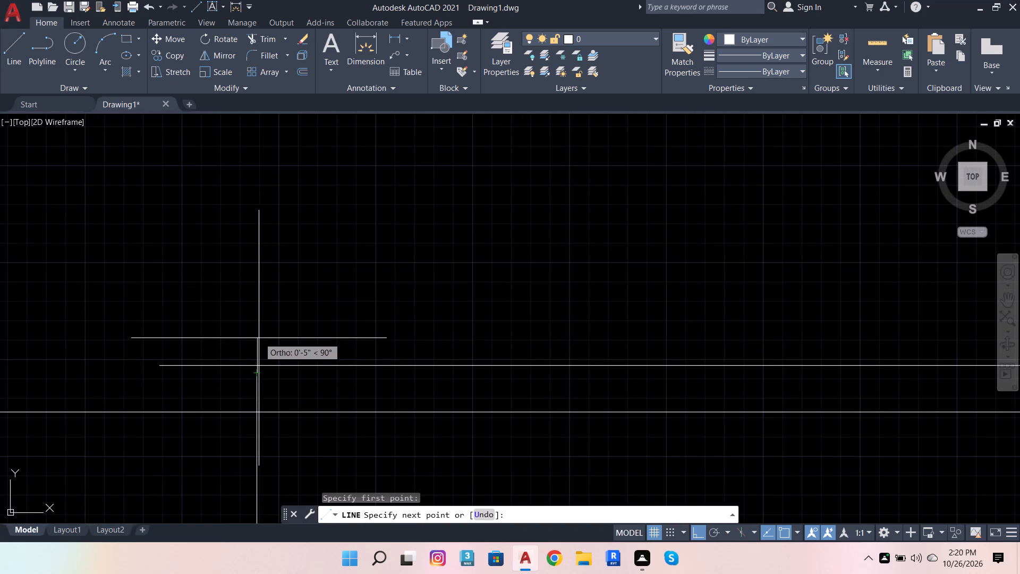
scroll(255, 362, up, 4)
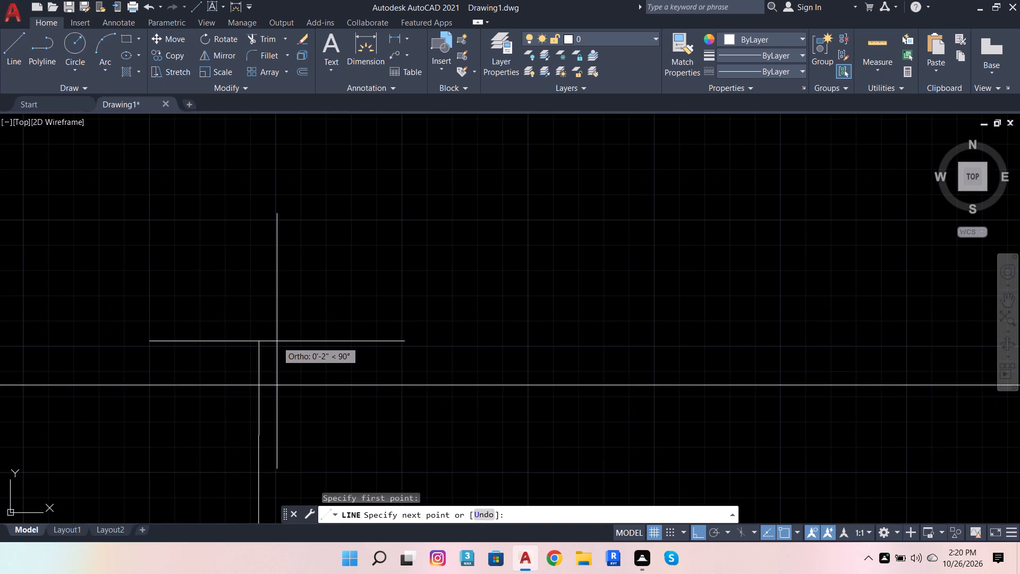
key(1)
key(Return)
scroll(466, 527, down, 1)
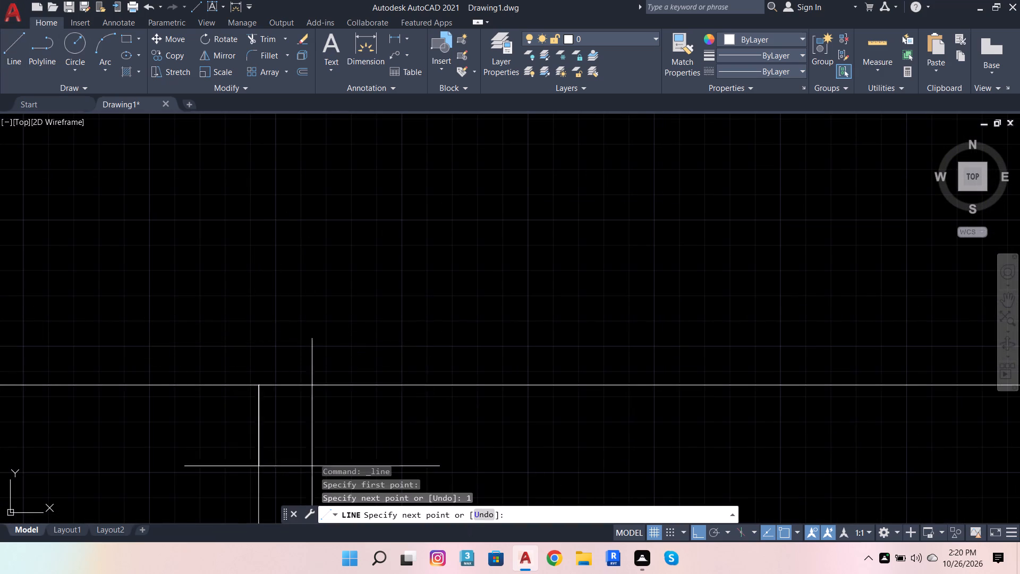
scroll(180, 392, down, 4)
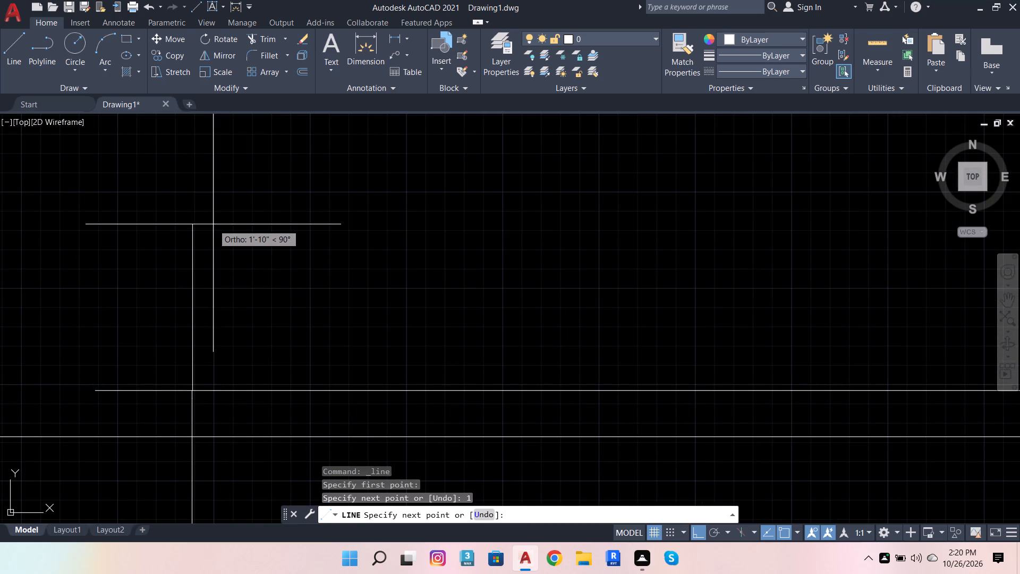
text(1'9)
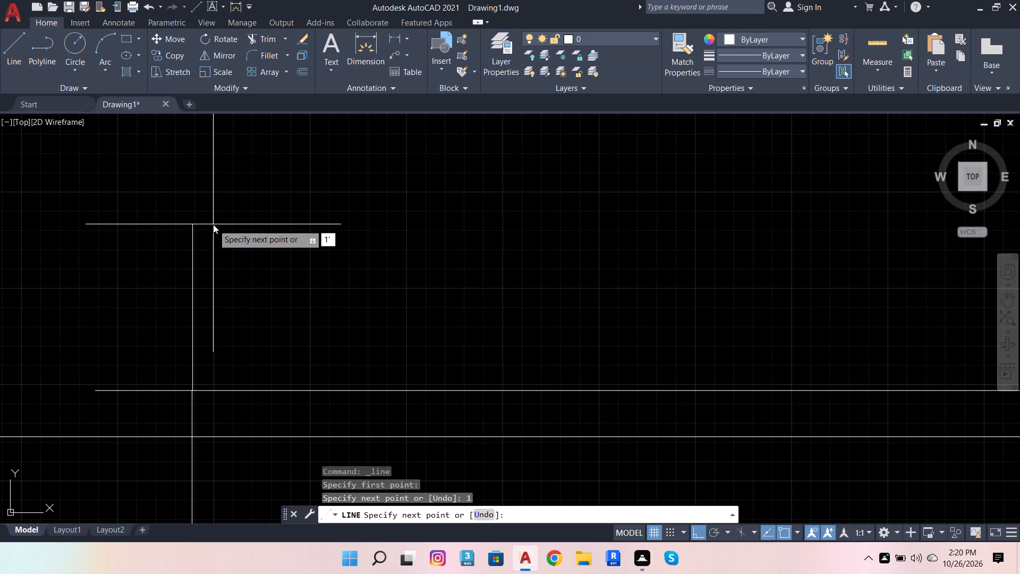
key(Return)
scroll(178, 246, down, 4)
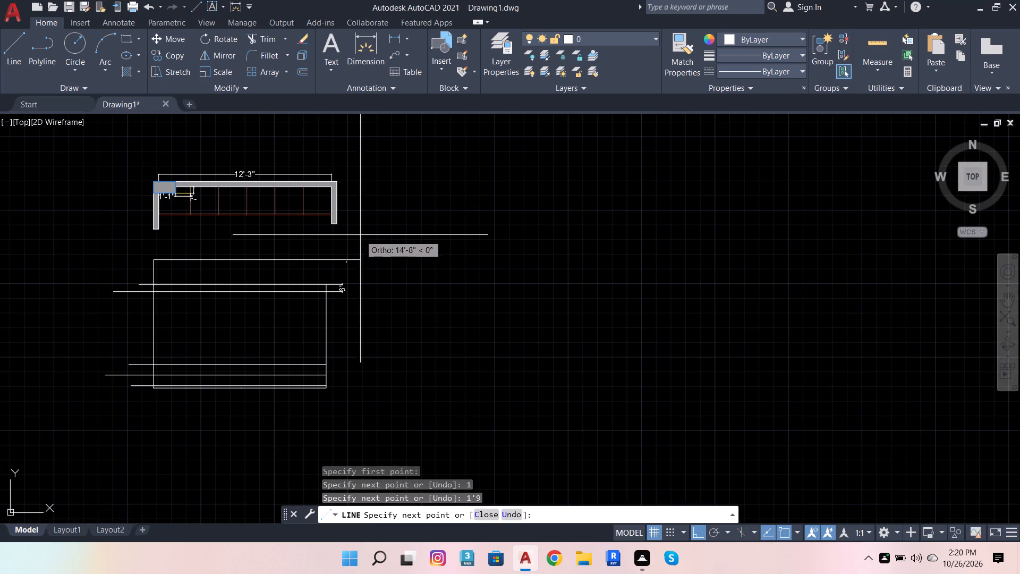
click(362, 237)
key(space)
Draw a vertical line from the upper end of the room's right side upward, past the new top line.
key(space)
scroll(318, 282, up, 3)
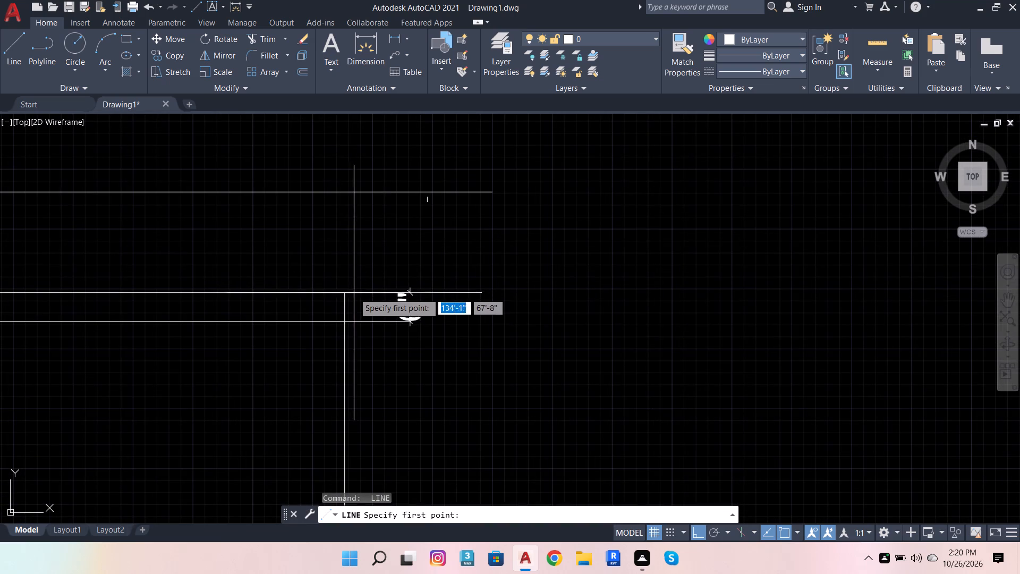
click(345, 291)
click(344, 161)
key(space)
Offset the new top line 1" downward and the horizontal line at the room's former upper edge 1" upward.
click(424, 190)
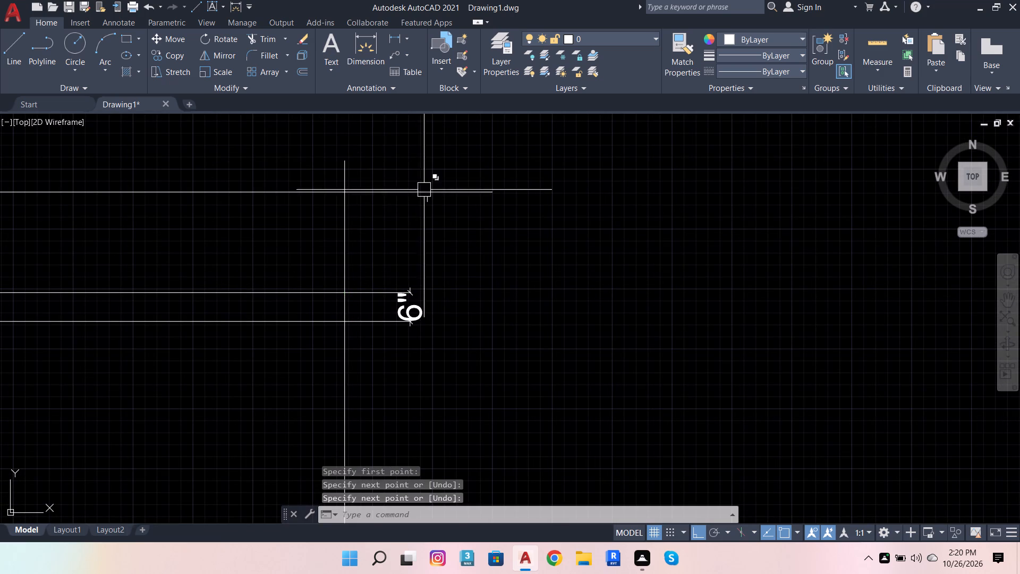
click(304, 71)
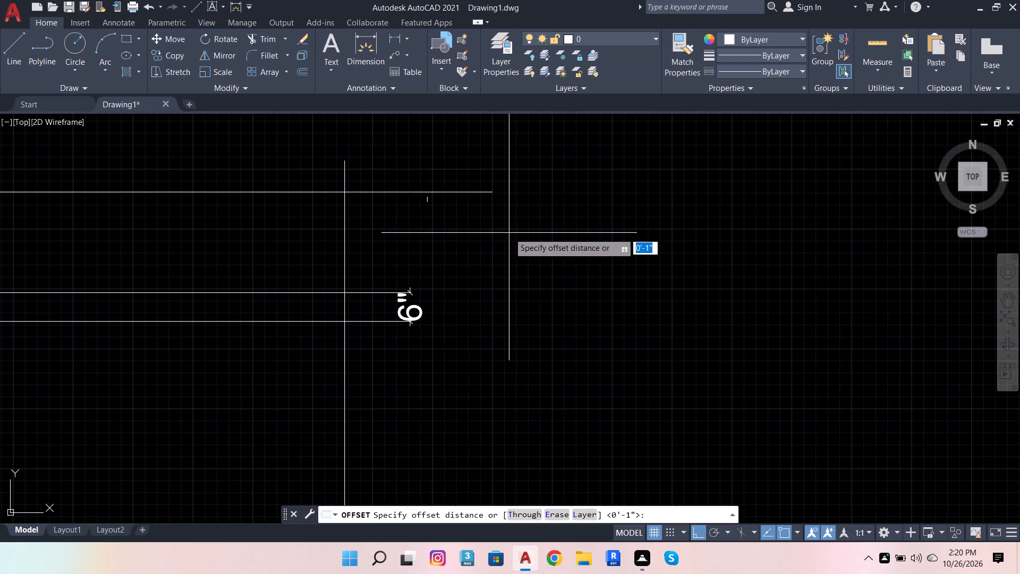
click(495, 191)
key(1)
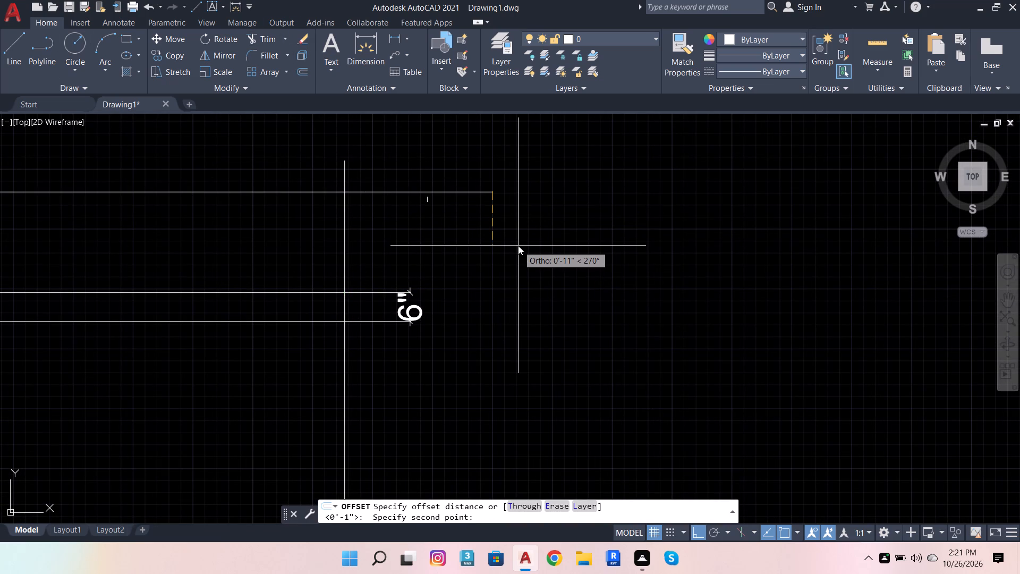
key(Return)
click(518, 246)
scroll(613, 238, down, 2)
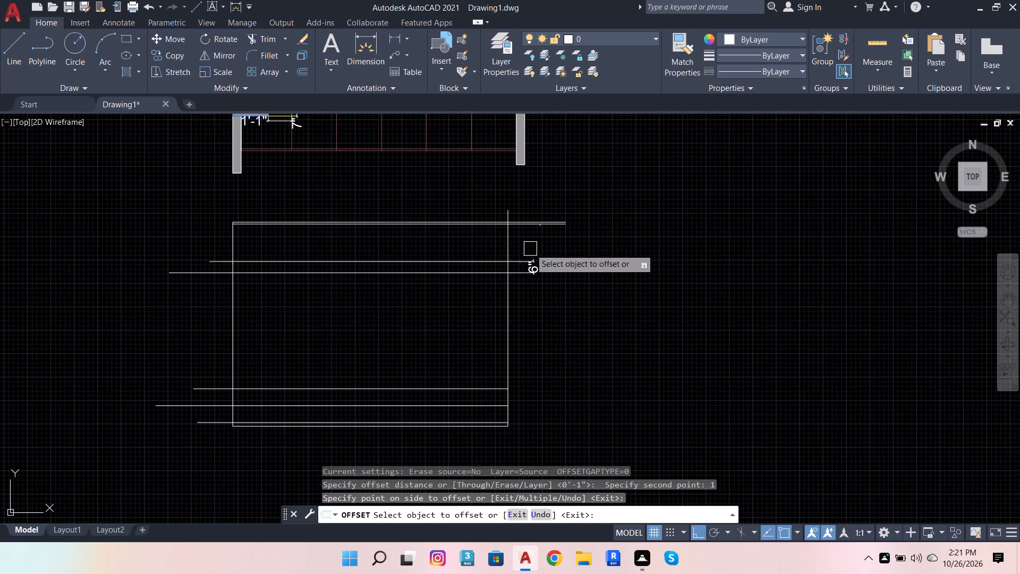
scroll(461, 265, up, 2)
click(454, 257)
click(444, 215)
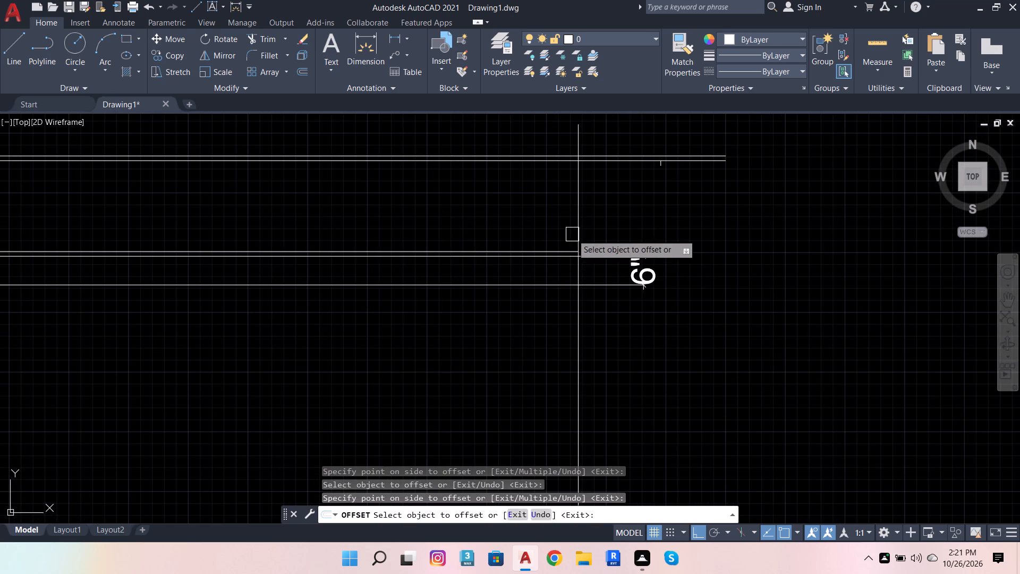
Trim the line ends overhanging the lower outline's upper right corner and remove the leftover pieces beyond it.
click(262, 33)
click(643, 141)
click(665, 190)
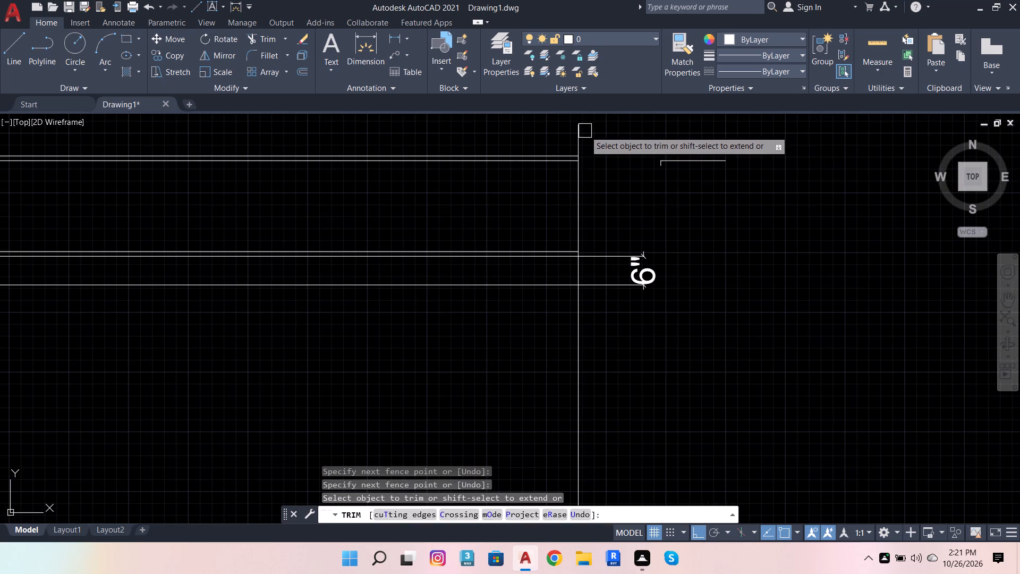
click(585, 131)
scroll(665, 160, up, 3)
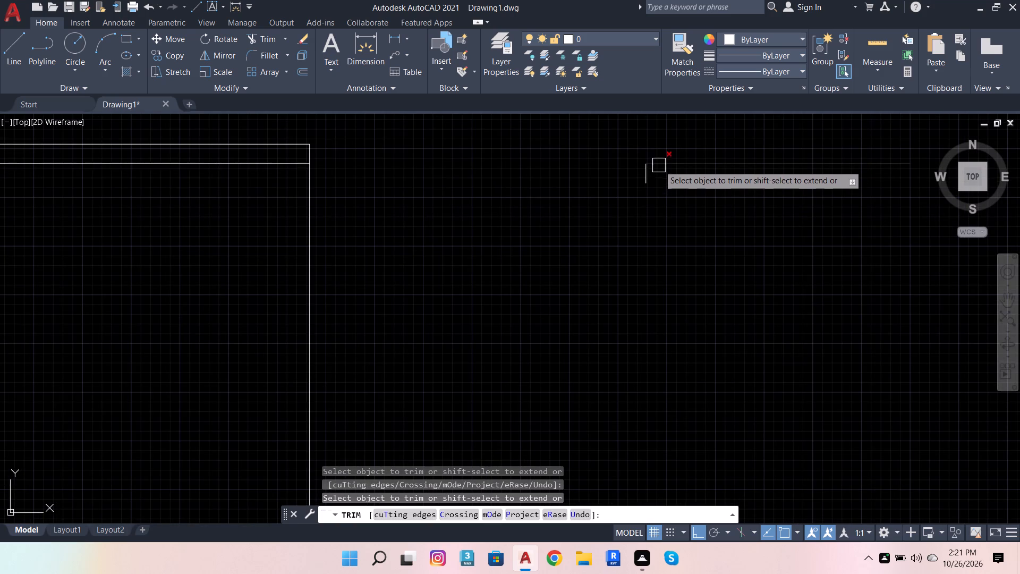
click(673, 163)
click(641, 172)
scroll(678, 213, down, 5)
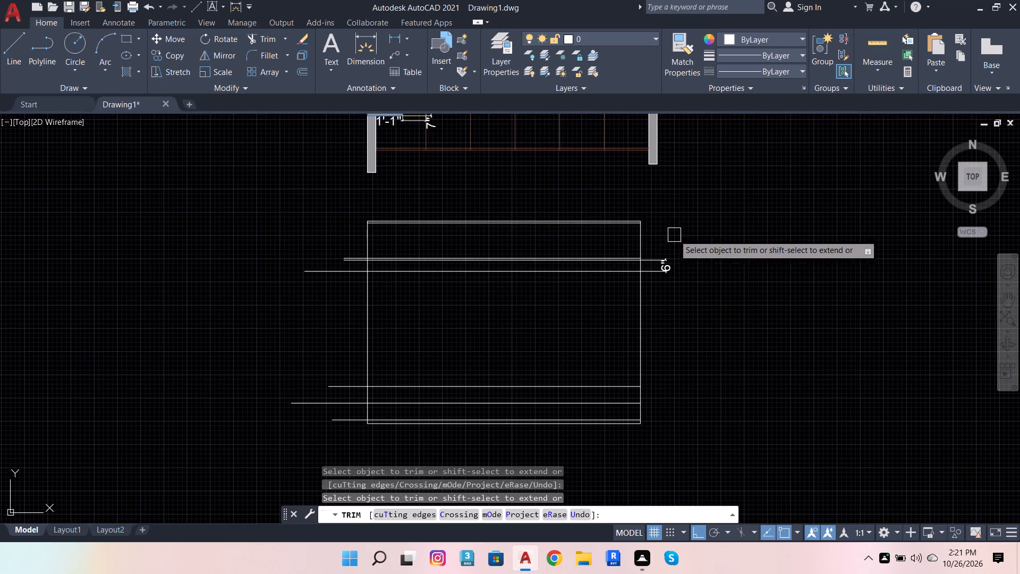
Trim the upper and lower horizontal lines where they extend past the lower outline's left side.
scroll(348, 245, up, 4)
click(368, 251)
scroll(360, 358, down, 2)
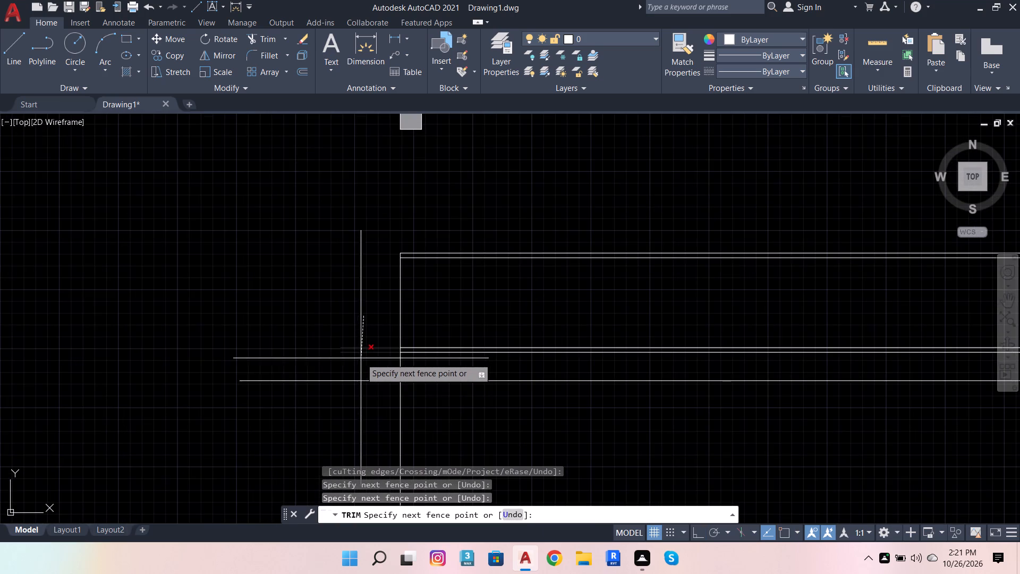
click(355, 393)
scroll(241, 261, down, 5)
scroll(218, 298, up, 1)
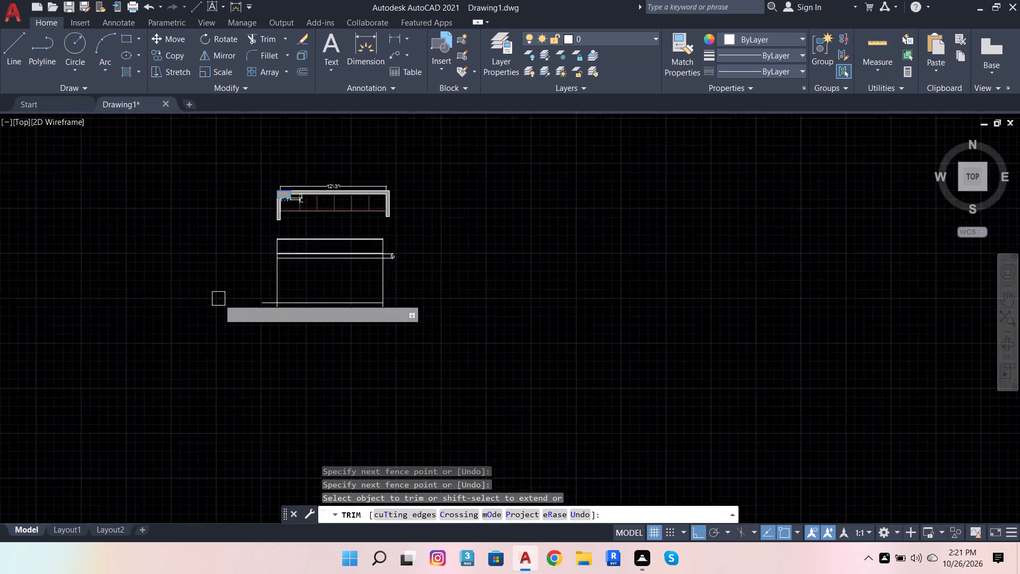
scroll(218, 299, up, 3)
click(428, 269)
click(416, 413)
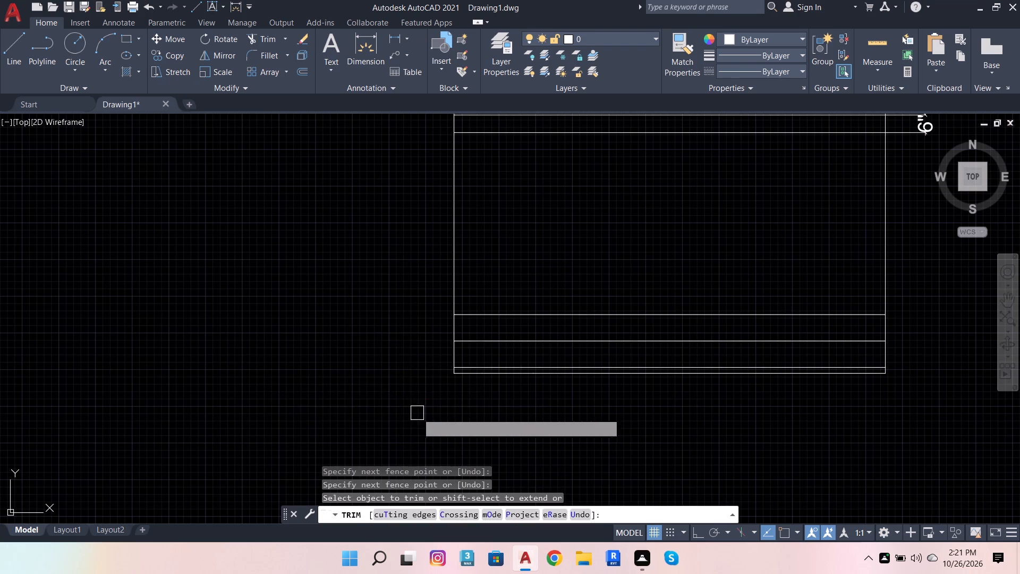
Remove the 6" dimension beside the lower outline's right side.
scroll(262, 332, down, 3)
scroll(381, 296, up, 4)
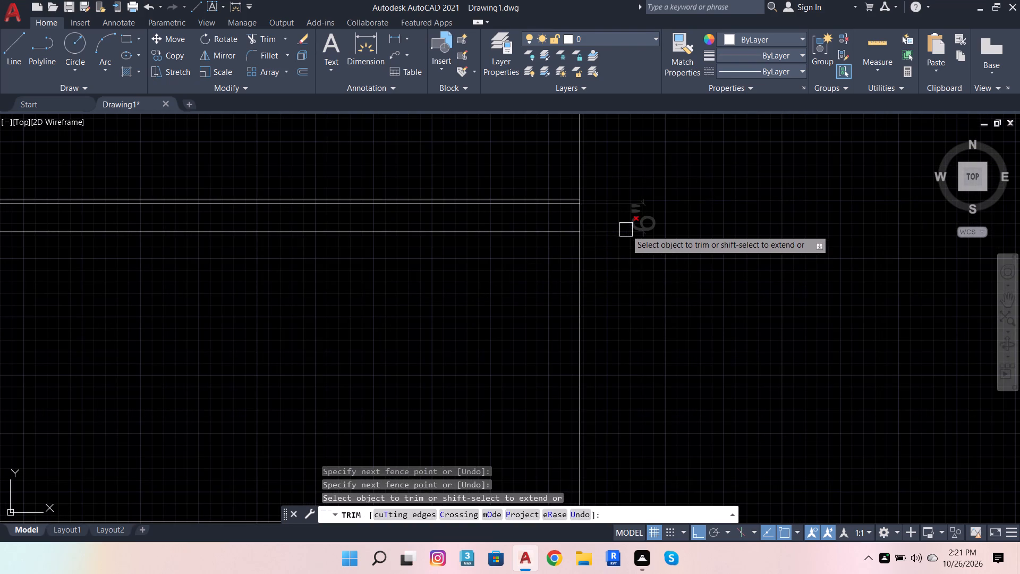
click(626, 230)
scroll(573, 327, down, 4)
scroll(594, 334, up, 2)
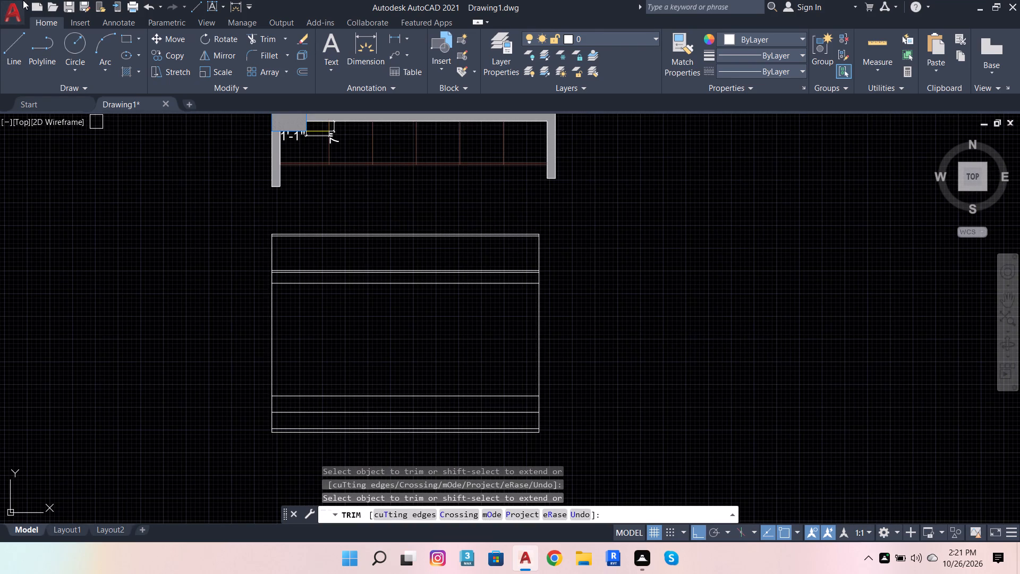
Draw a vertical line near the lower outline's right side, from the bottom edge up past the top line.
click(13, 56)
scroll(494, 435, up, 3)
click(494, 423)
scroll(498, 454, down, 4)
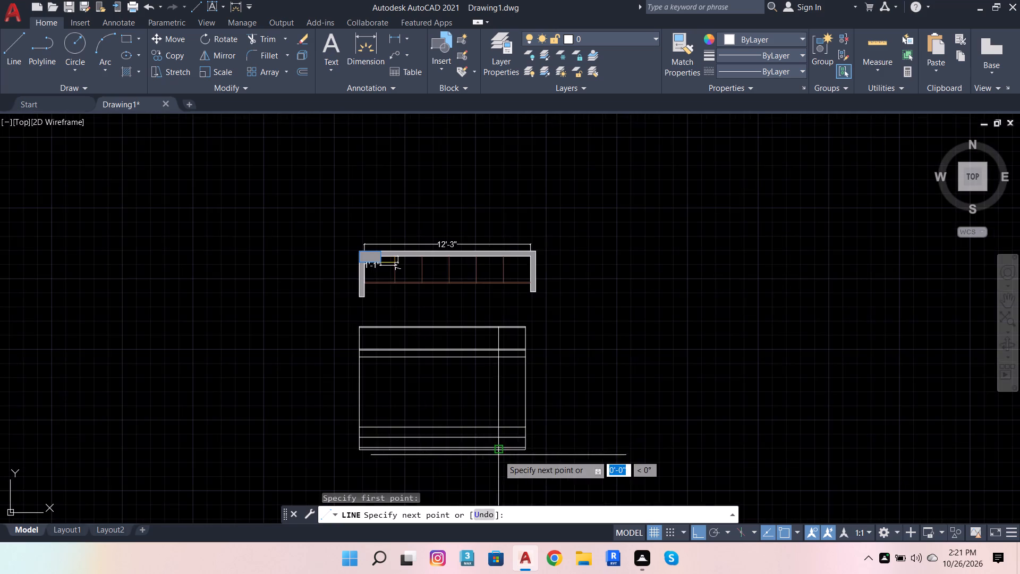
scroll(512, 331, up, 2)
click(503, 296)
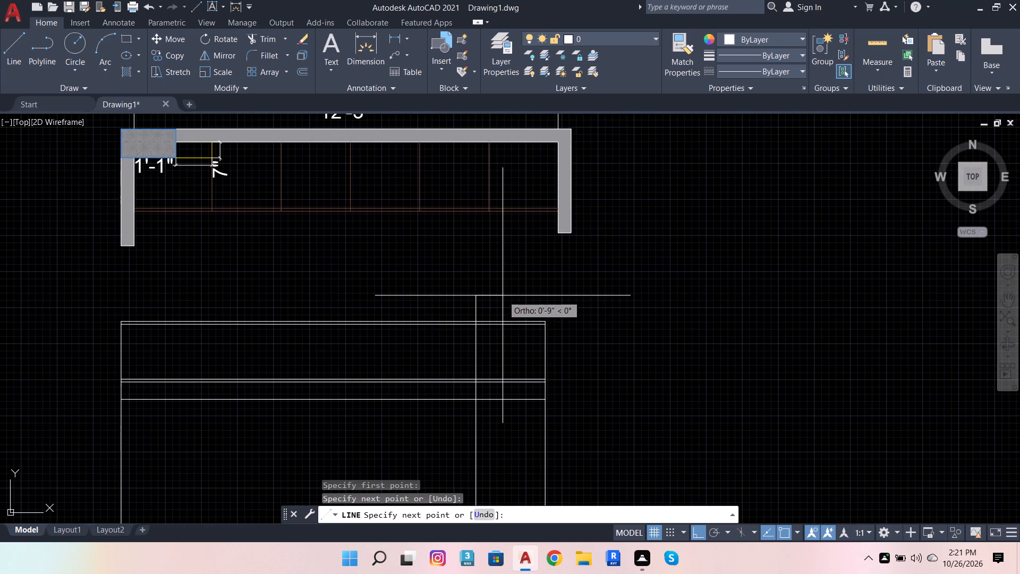
key(space)
scroll(500, 316, down, 3)
scroll(486, 373, up, 3)
Draw two more vertical lines from the bottom edge up past the top line, one near mid-width and one nearer the left side.
key(space)
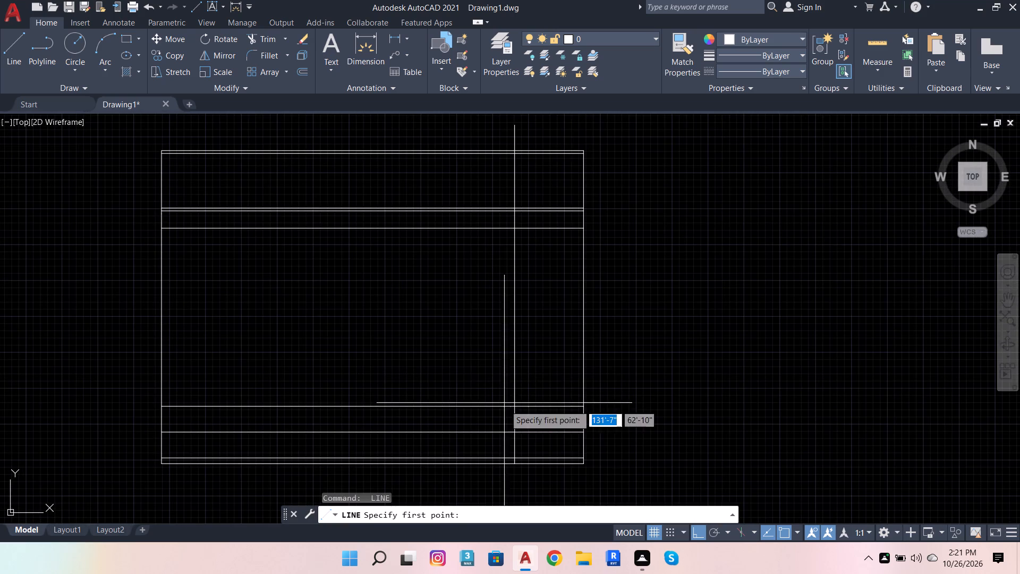
click(378, 466)
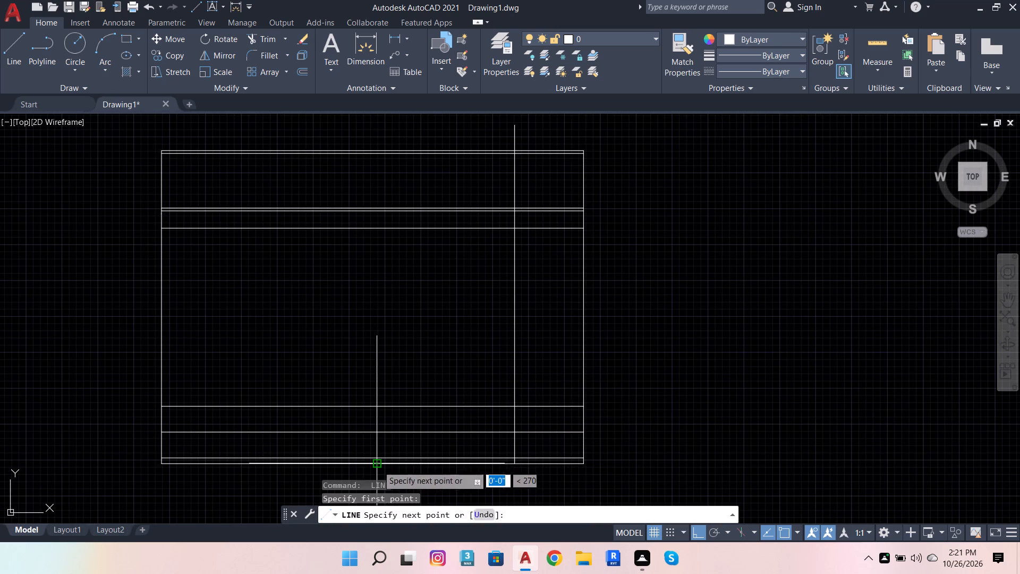
click(369, 126)
key(space)
key(space)
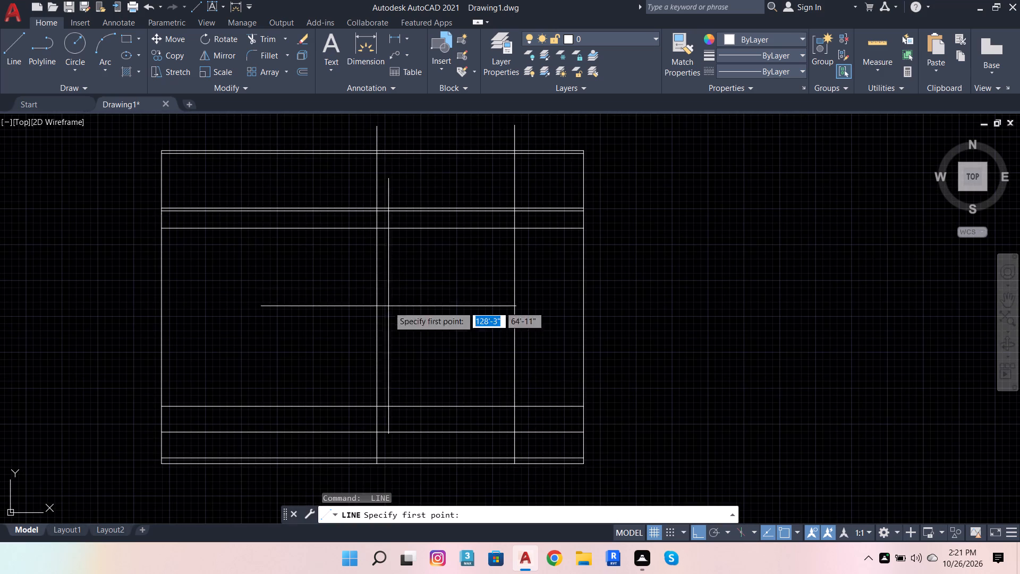
click(238, 461)
scroll(321, 433, down, 3)
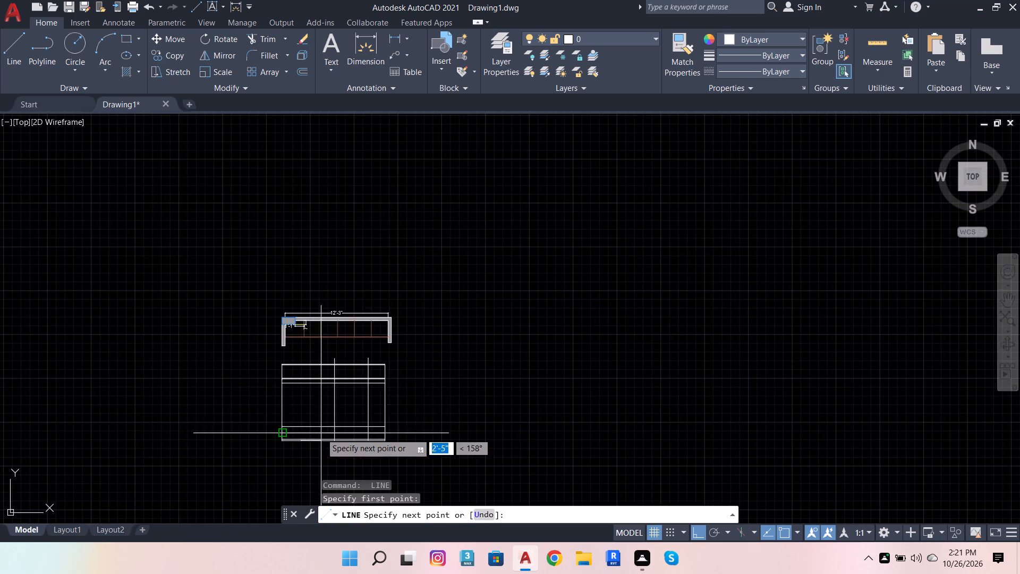
scroll(316, 362, up, 3)
click(316, 350)
key(space)
scroll(345, 336, down, 4)
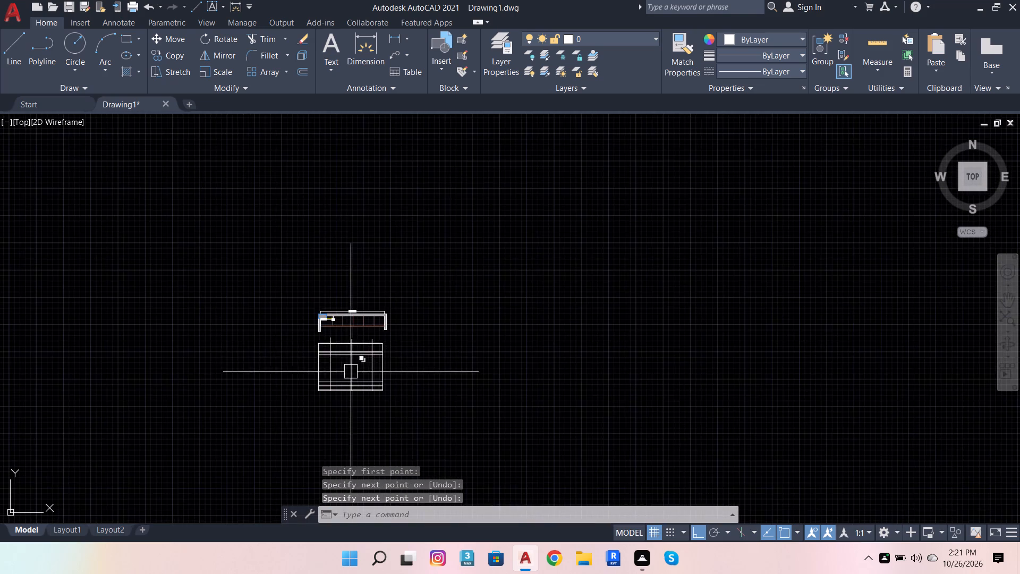
scroll(348, 387, up, 2)
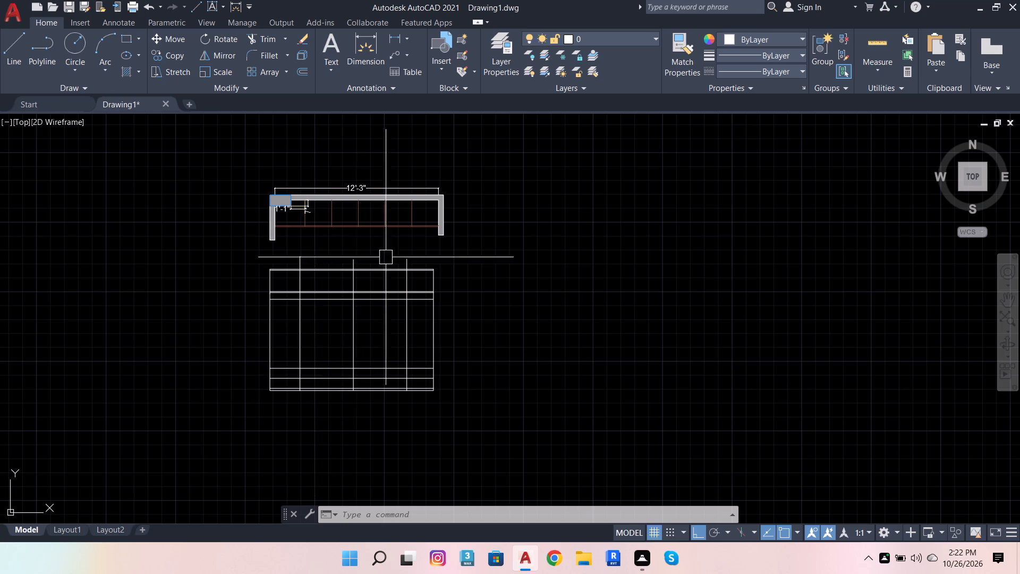
Offset the uppermost segment of the lower outline's right side 1" inward.
scroll(443, 217, up, 3)
scroll(413, 309, down, 2)
scroll(353, 345, up, 1)
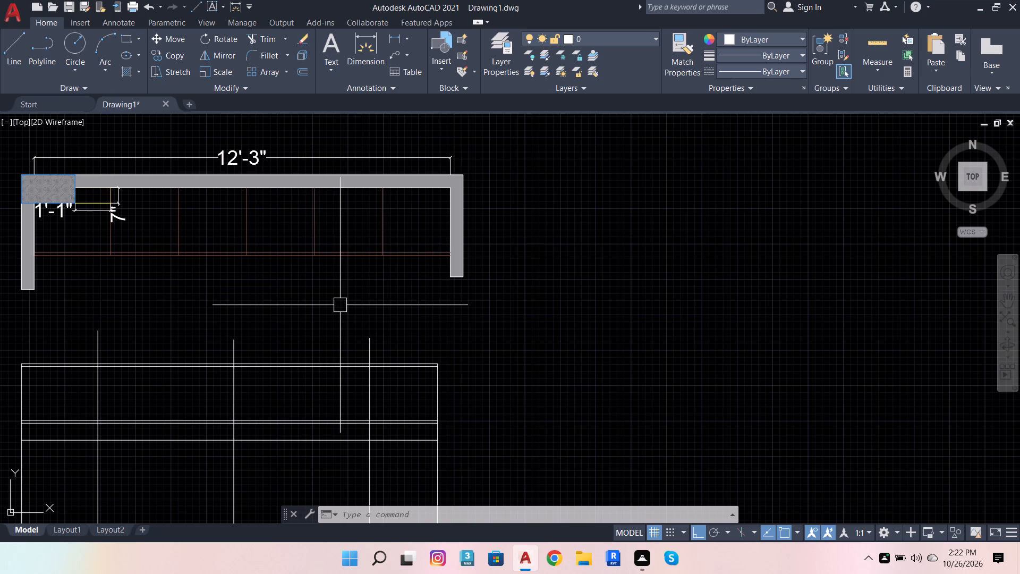
scroll(469, 360, down, 2)
scroll(401, 394, up, 2)
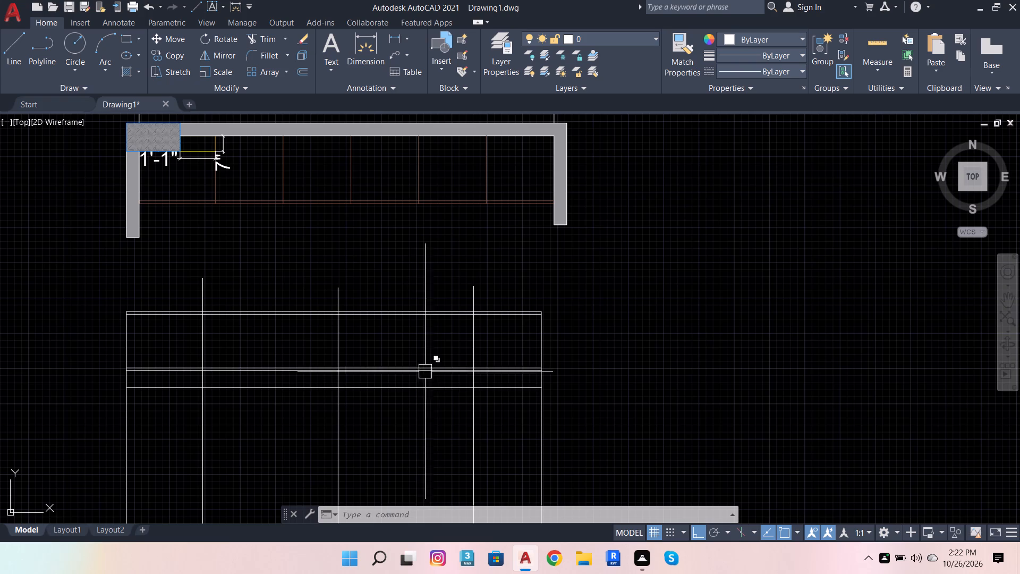
scroll(547, 357, up, 2)
click(525, 361)
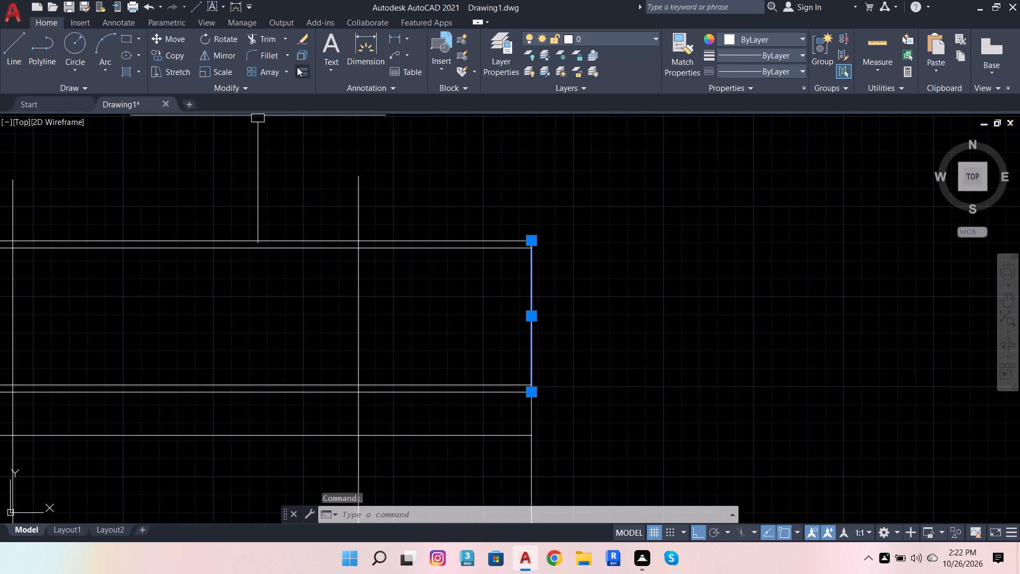
click(305, 73)
click(535, 241)
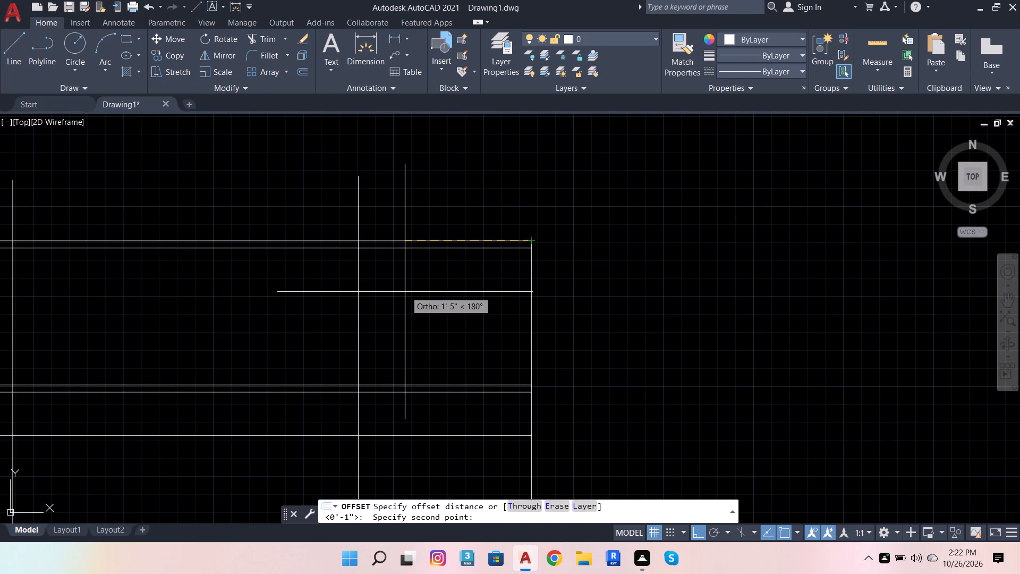
key(1)
key(Return)
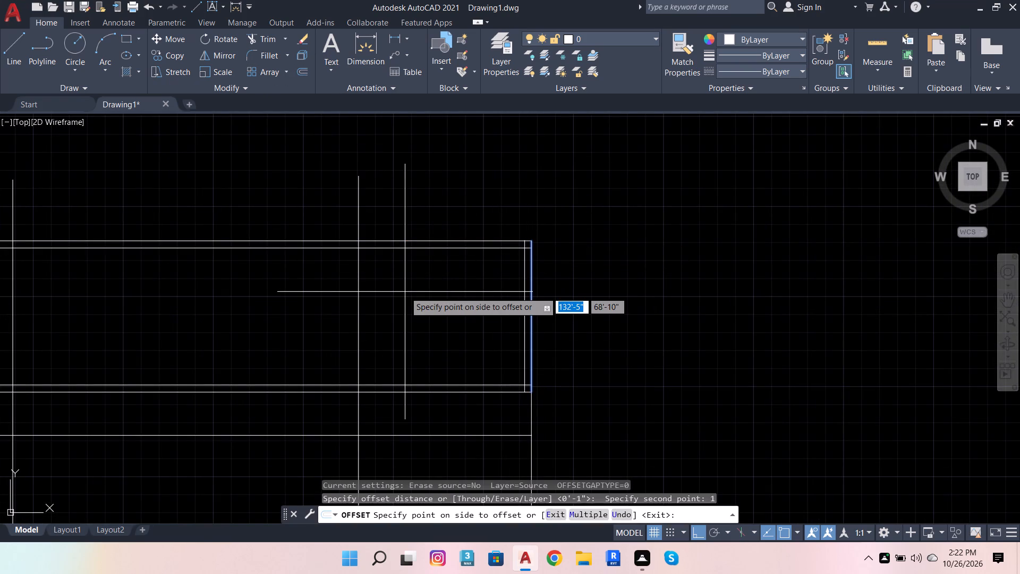
click(405, 292)
Offset the right side's long middle segment and the short segment above it inward by the same 1".
scroll(637, 319, down, 3)
click(618, 398)
click(578, 403)
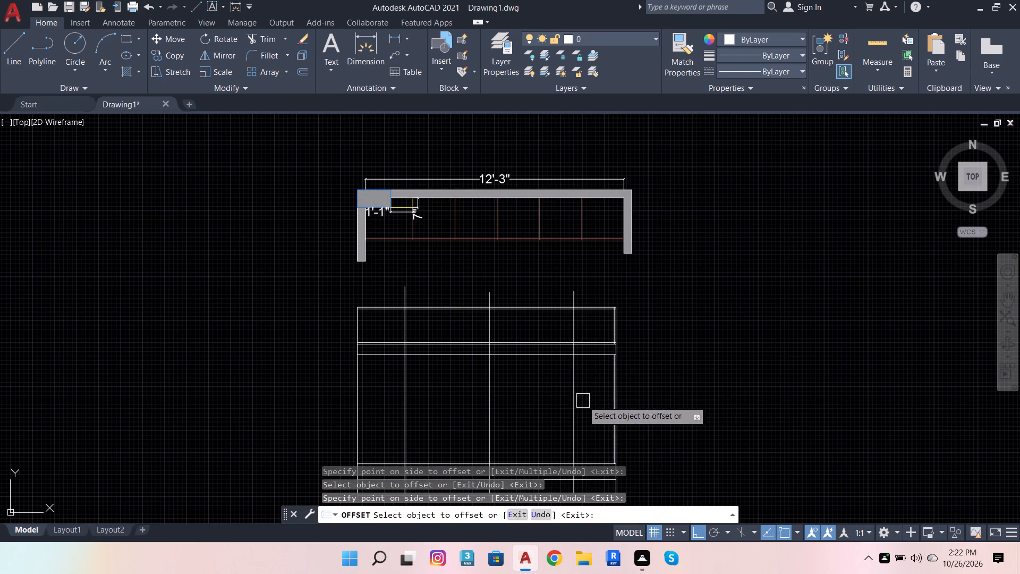
scroll(627, 362, up, 3)
drag(584, 322, 556, 328)
click(497, 332)
scroll(554, 415, down, 4)
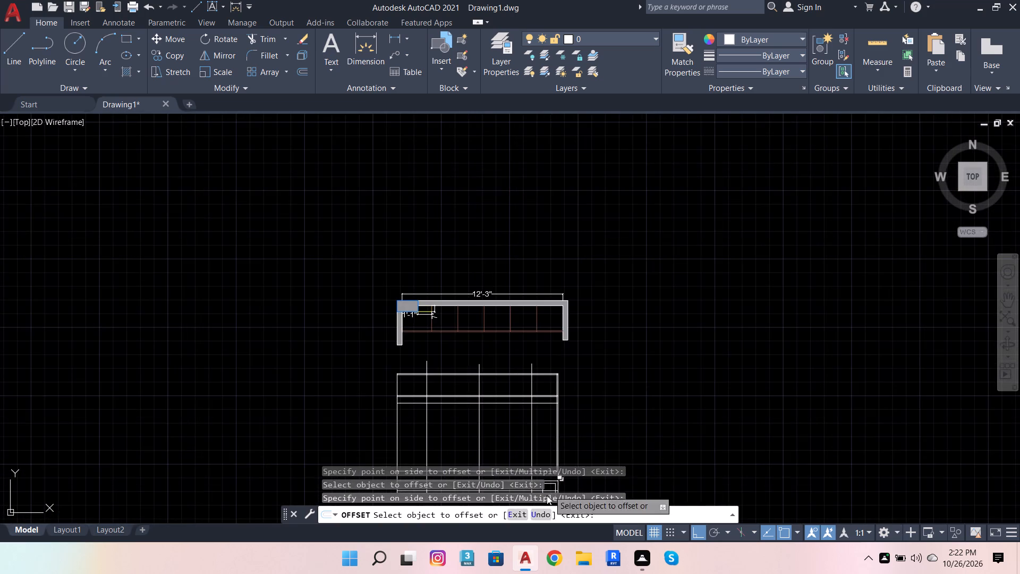
Offset the remaining two lower segments of the right side 1" inward, down to the bottom edge.
scroll(626, 367, down, 4)
scroll(613, 391, up, 9)
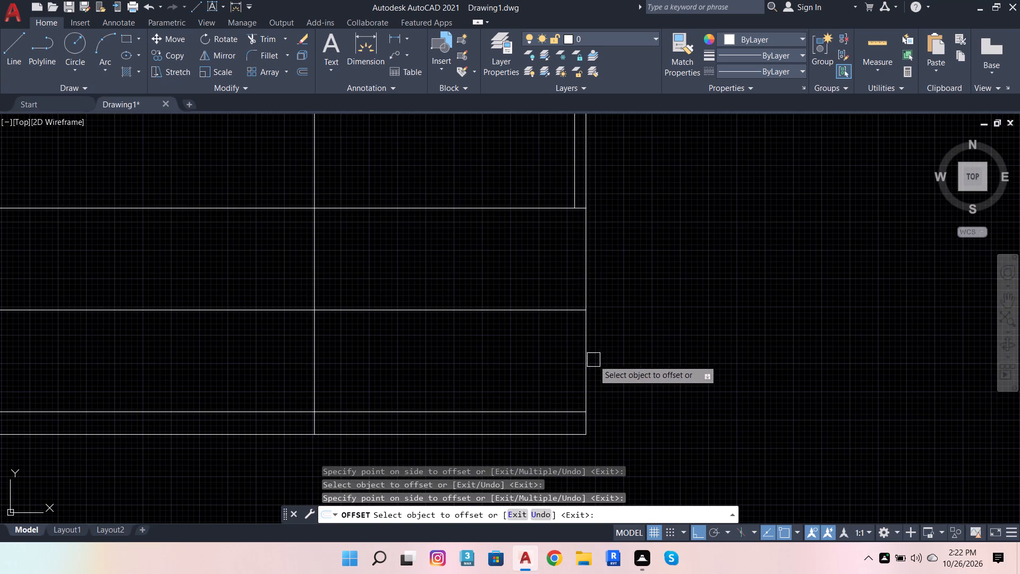
click(593, 360)
click(547, 372)
scroll(583, 429, up, 3)
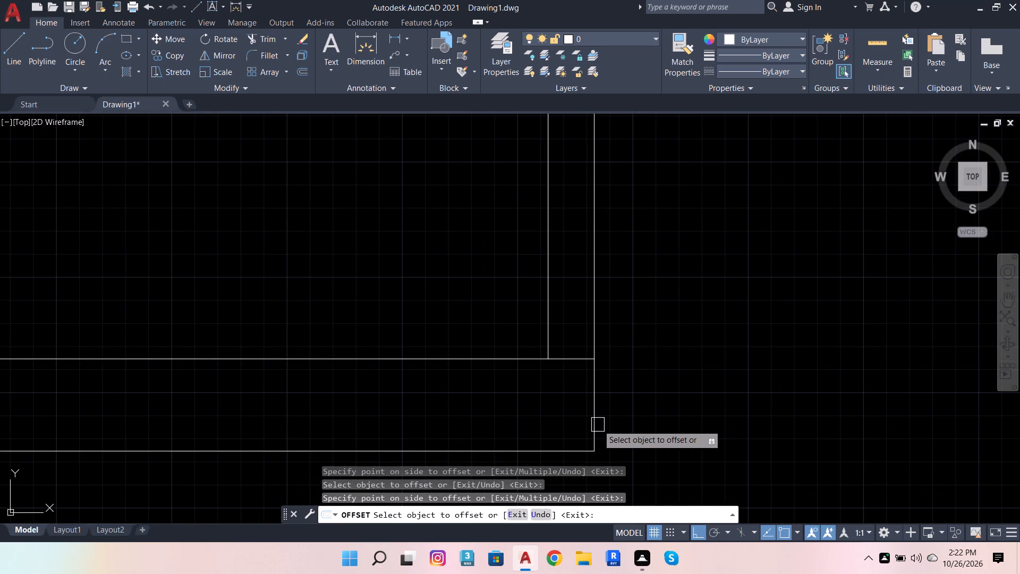
click(598, 419)
click(503, 404)
scroll(664, 385, down, 2)
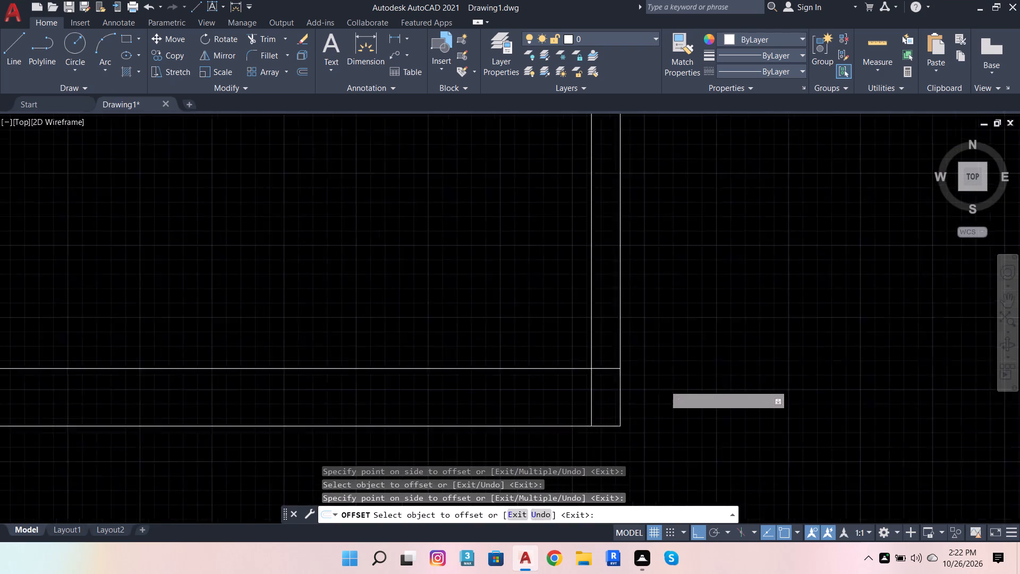
scroll(664, 385, down, 3)
scroll(602, 397, down, 2)
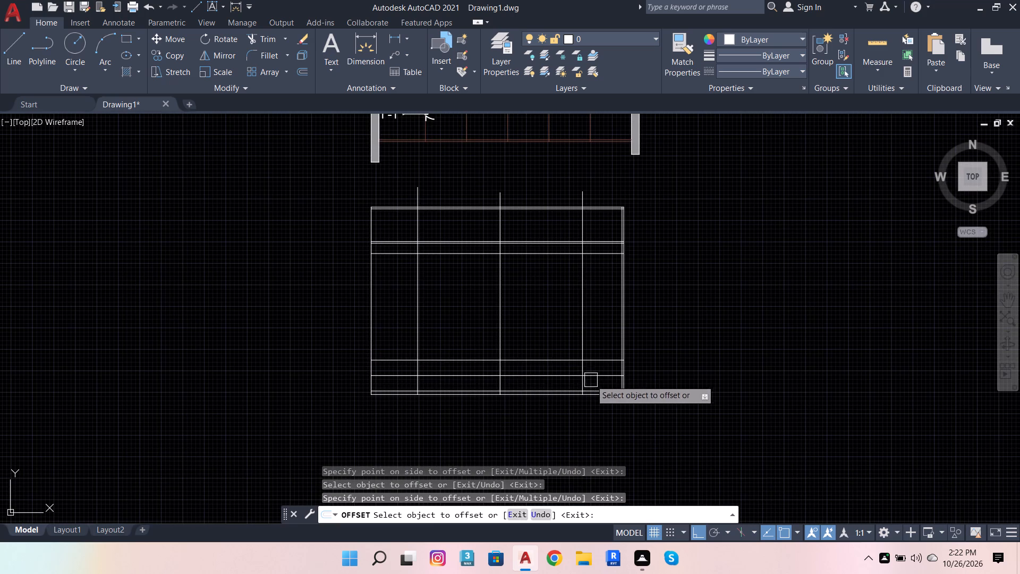
Offset the two horizontal division lines in the lower part of the outline 1" downward.
scroll(604, 375, up, 3)
click(610, 378)
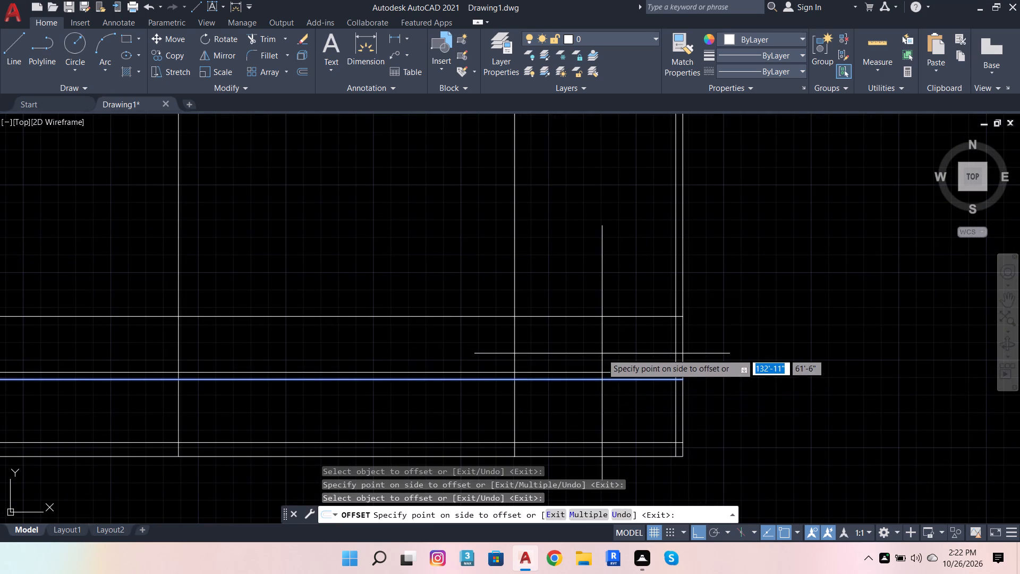
click(580, 399)
drag(596, 321, 597, 328)
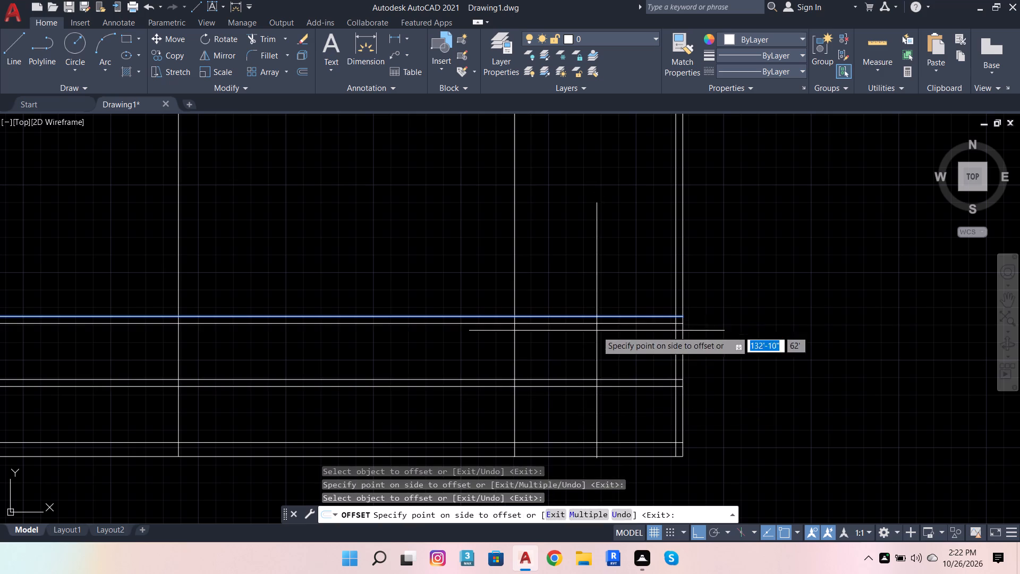
click(597, 345)
scroll(641, 327, down, 2)
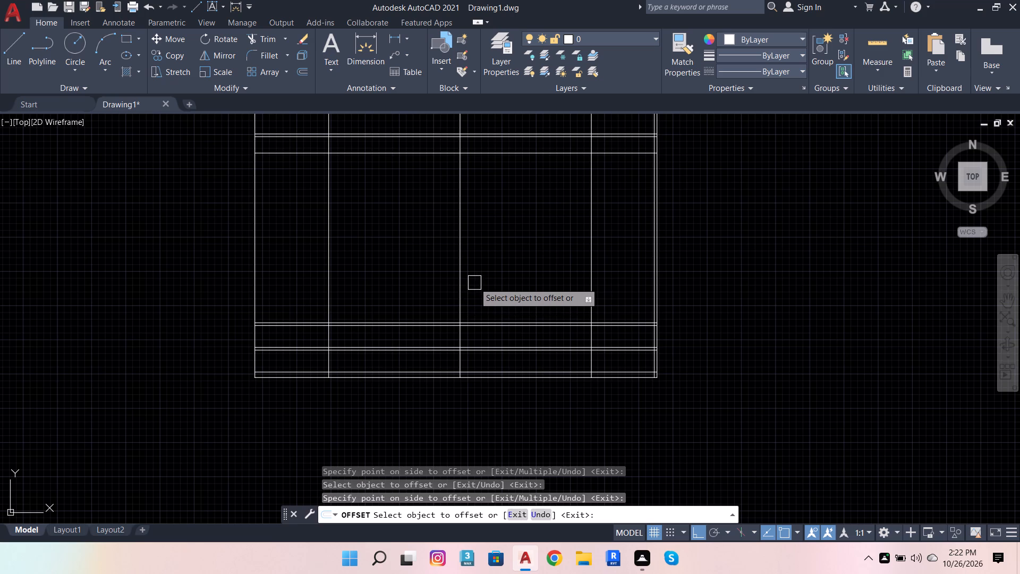
Offset the vertical division line nearest the right side and the middle one 1" rightward.
click(594, 277)
click(620, 277)
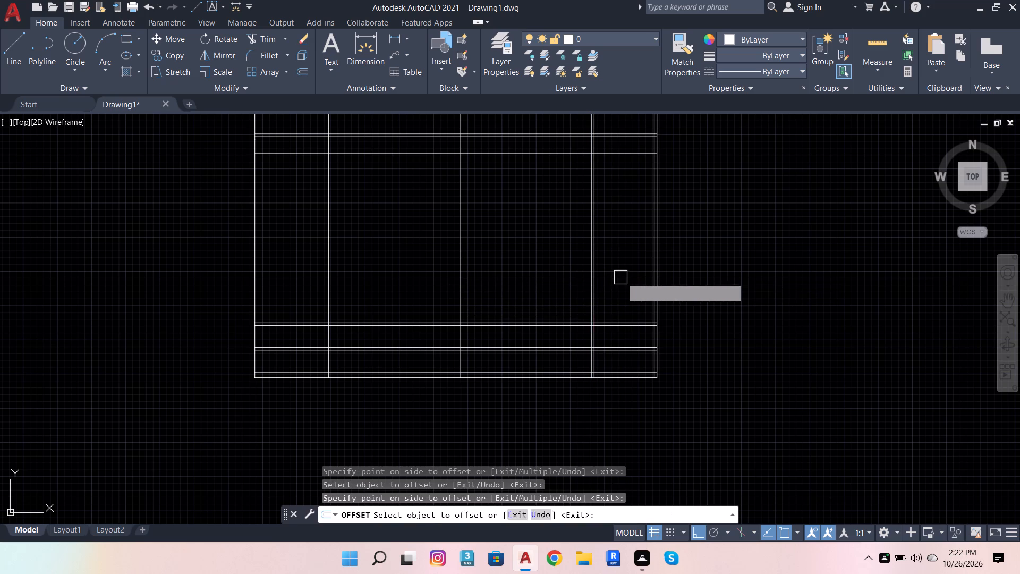
drag(458, 289, 474, 292)
click(515, 294)
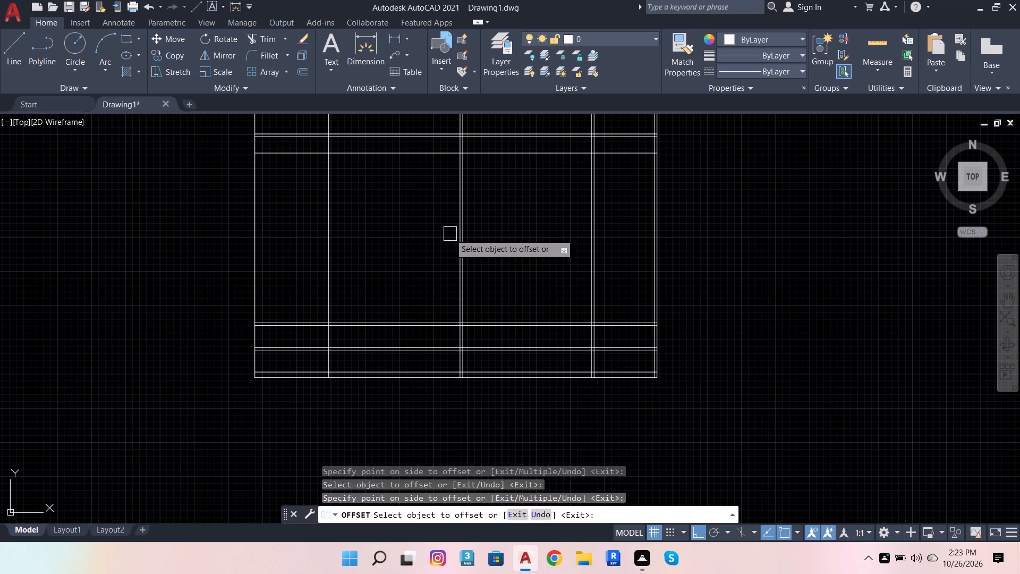
Trim the lower horizontal lines out of the bay between the left side and the first vertical division.
click(271, 39)
scroll(302, 310, up, 2)
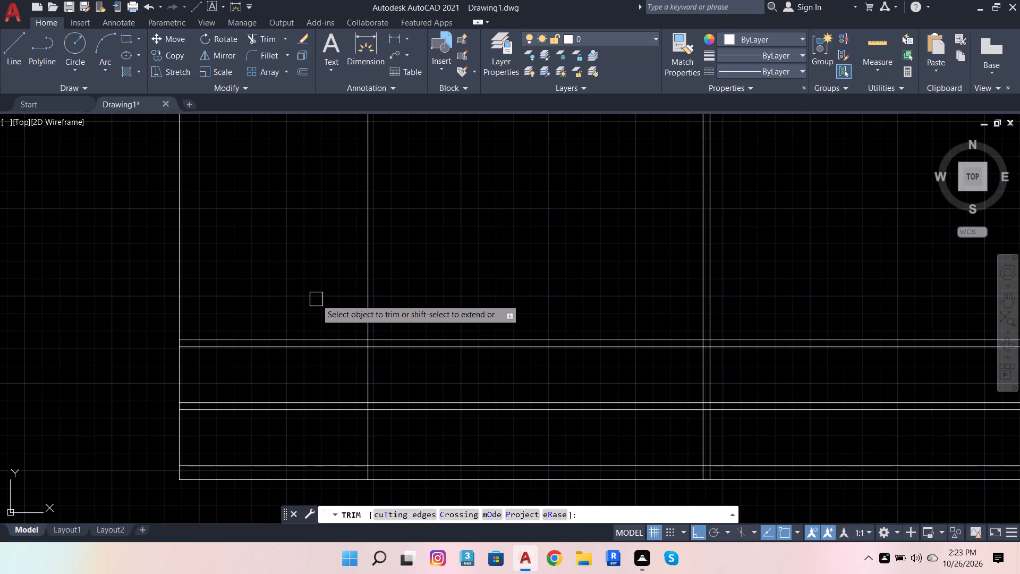
click(316, 299)
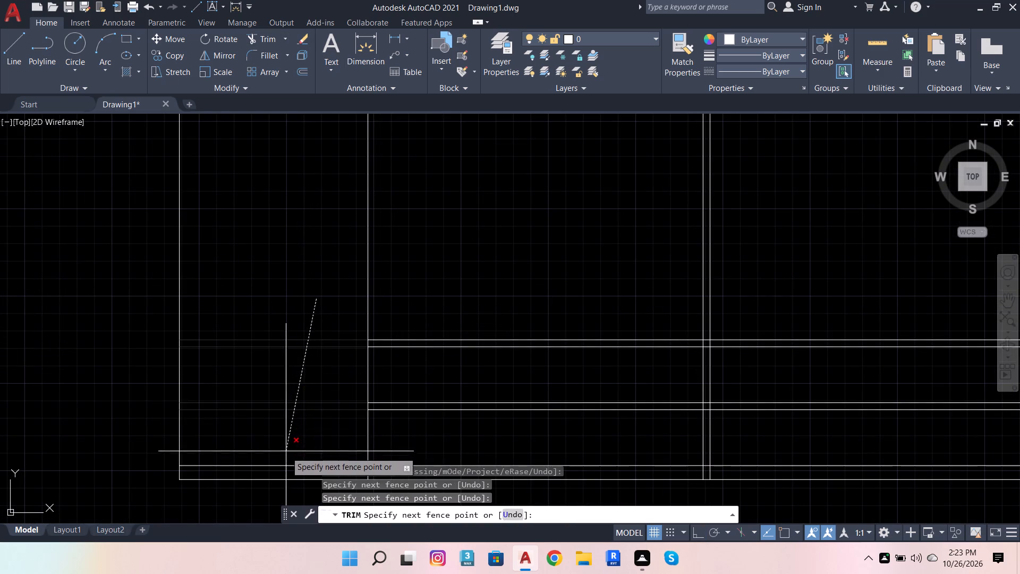
click(283, 470)
scroll(381, 358, down, 2)
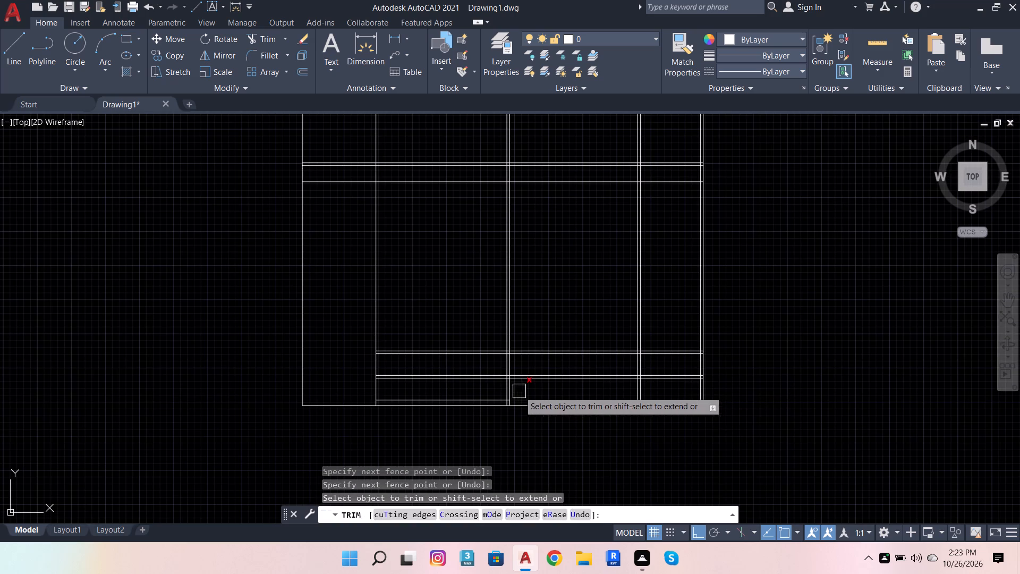
Trim the lower line of the lowest horizontal division pair out of the bay between the middle and right vertical divisions.
click(590, 378)
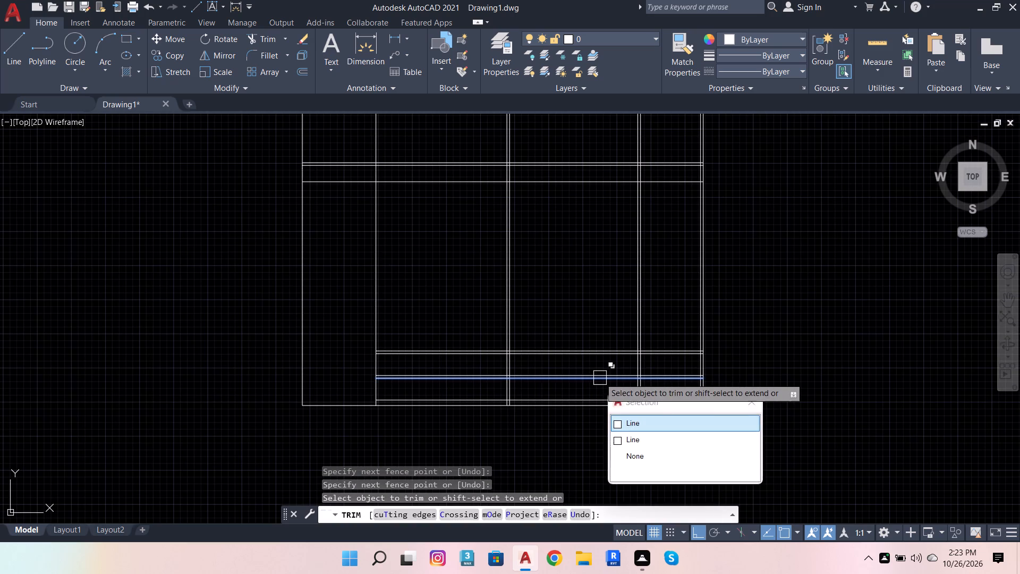
click(600, 378)
click(605, 377)
Trim the crossing of the right vertical division and lowest horizontal pair, plus the right side's inner line between that pair.
scroll(637, 381, up, 3)
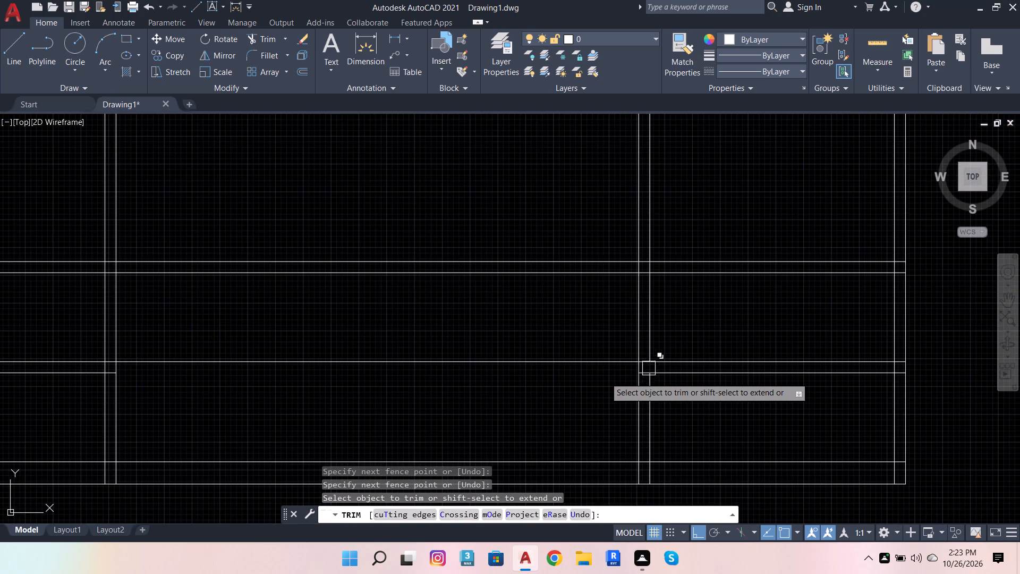
scroll(645, 362, up, 3)
click(644, 340)
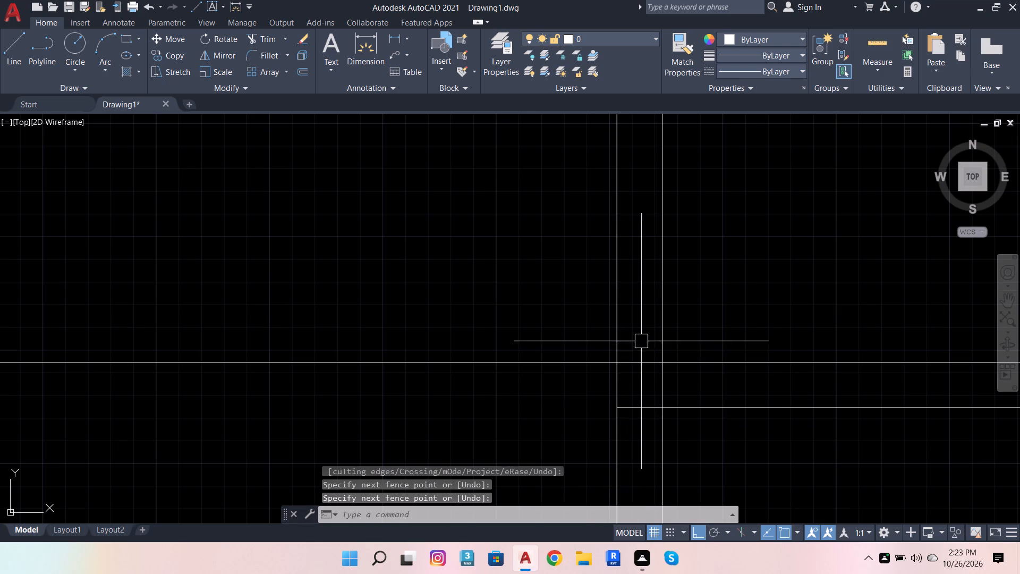
click(641, 340)
click(643, 339)
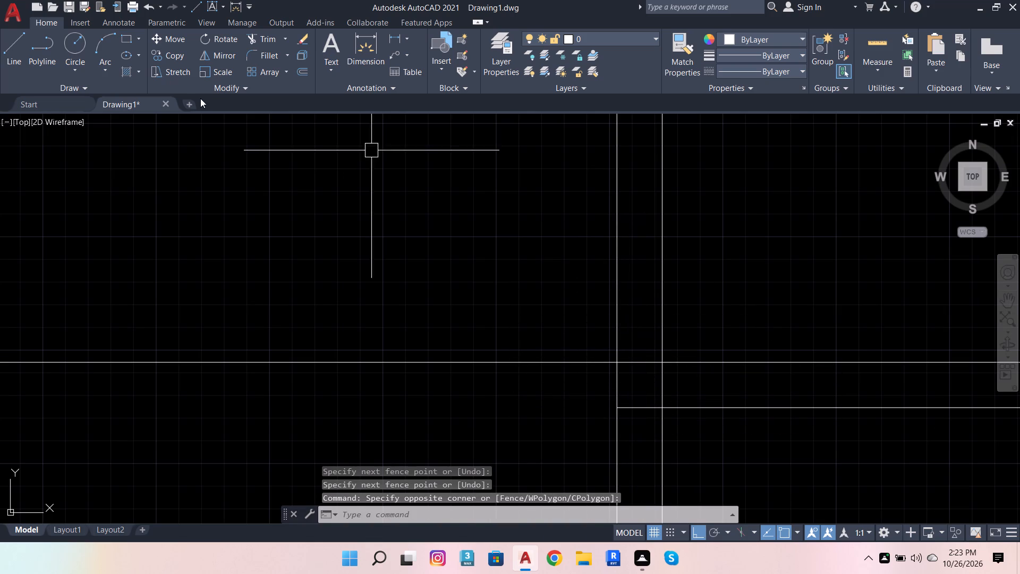
click(262, 36)
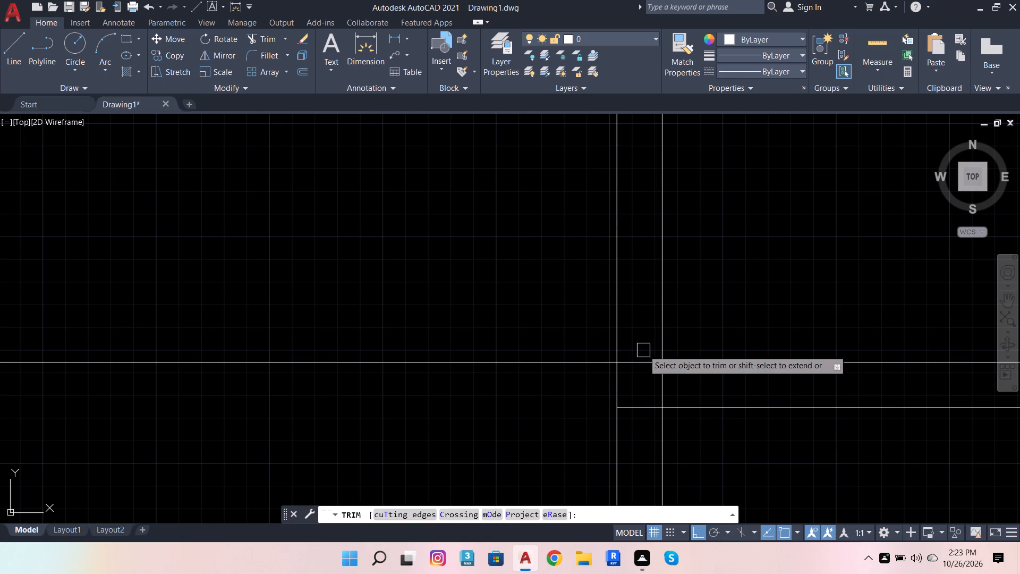
click(641, 341)
click(640, 426)
click(643, 393)
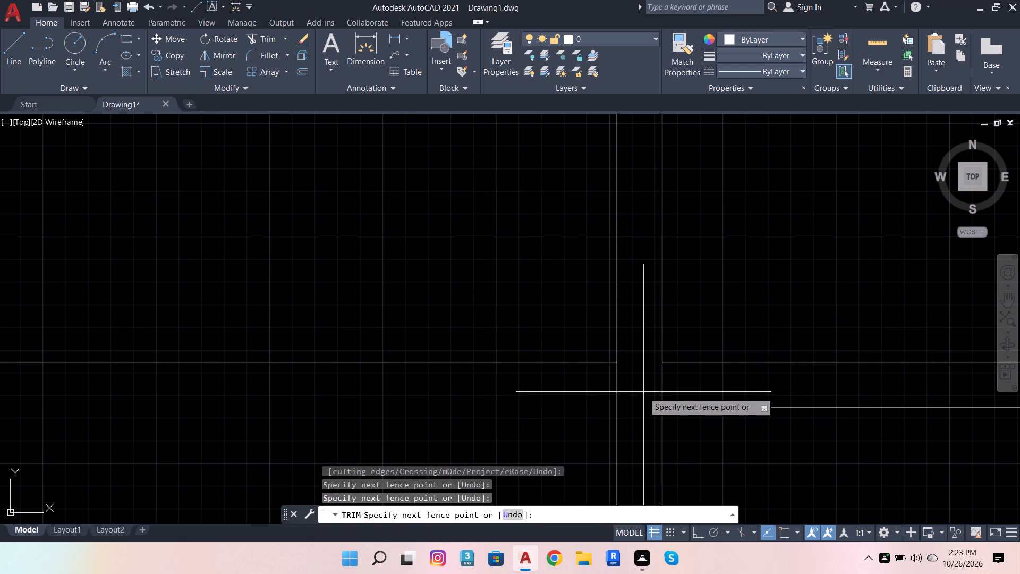
scroll(645, 391, down, 4)
scroll(802, 387, up, 3)
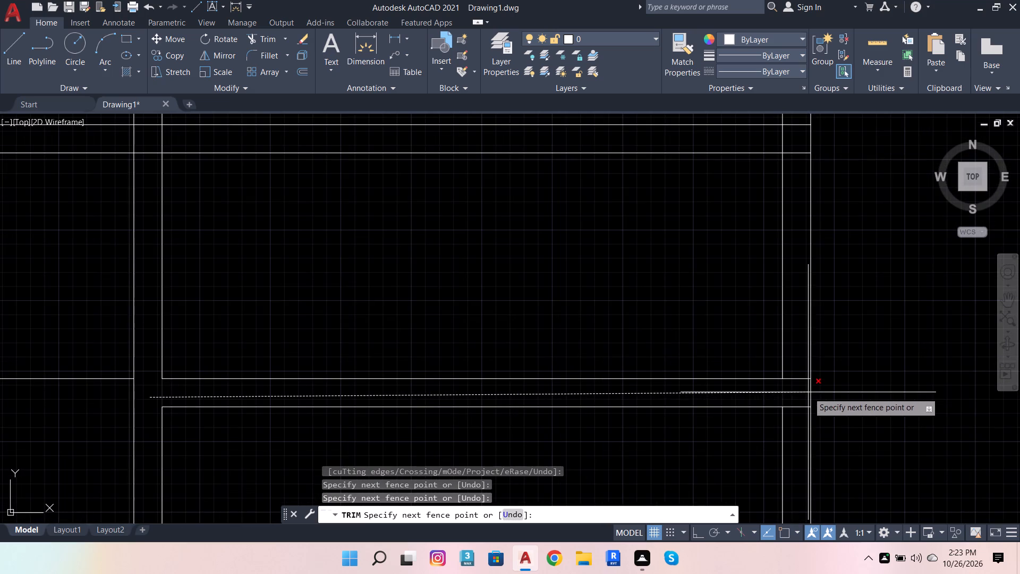
click(790, 394)
Trim the lowest horizontal pair and bottom inner line out of the right side's double line, removing the inner line's bottom stub.
click(796, 361)
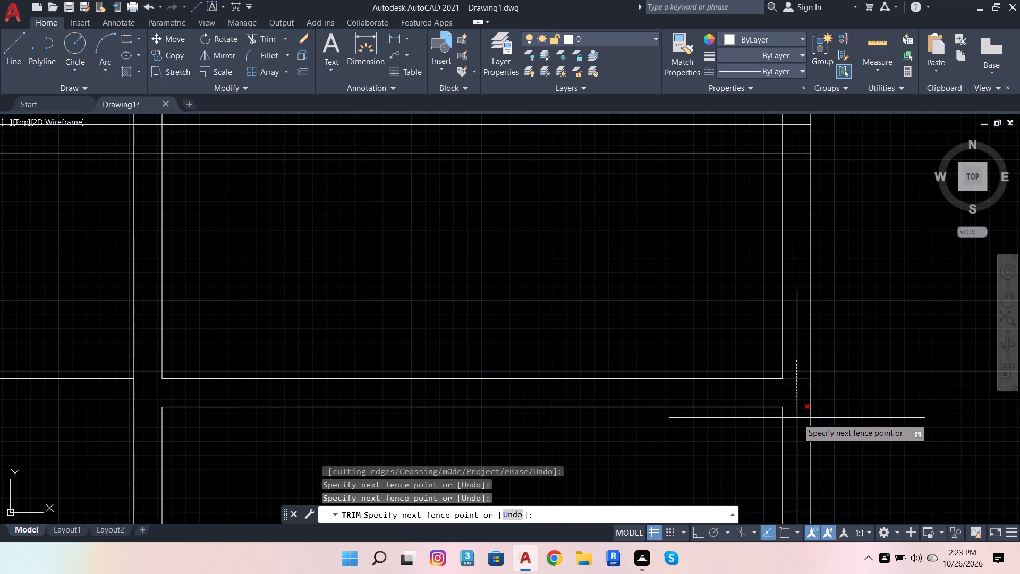
scroll(797, 418, down, 5)
scroll(792, 440, up, 5)
click(821, 446)
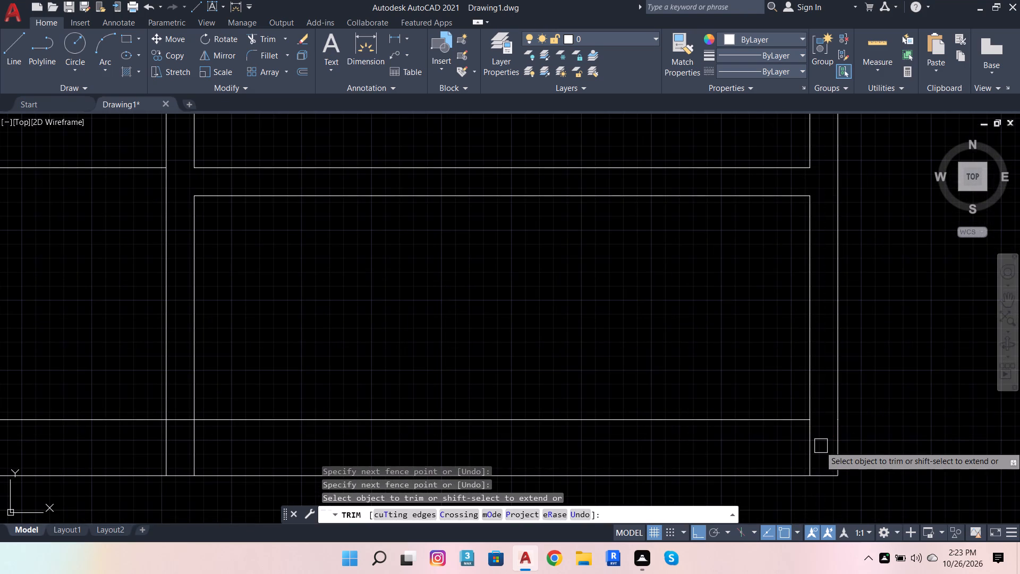
click(809, 448)
Trim the junction where the horizontal pair above the lowest one meets the right side's double line.
scroll(821, 460, down, 3)
scroll(816, 352, up, 4)
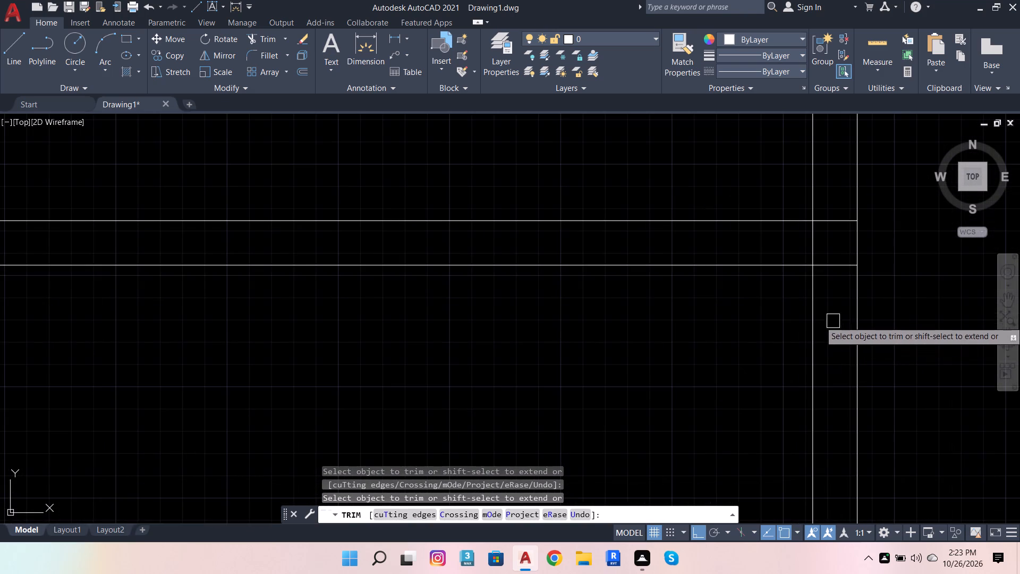
click(841, 303)
drag(841, 198, 840, 204)
drag(814, 241, 820, 246)
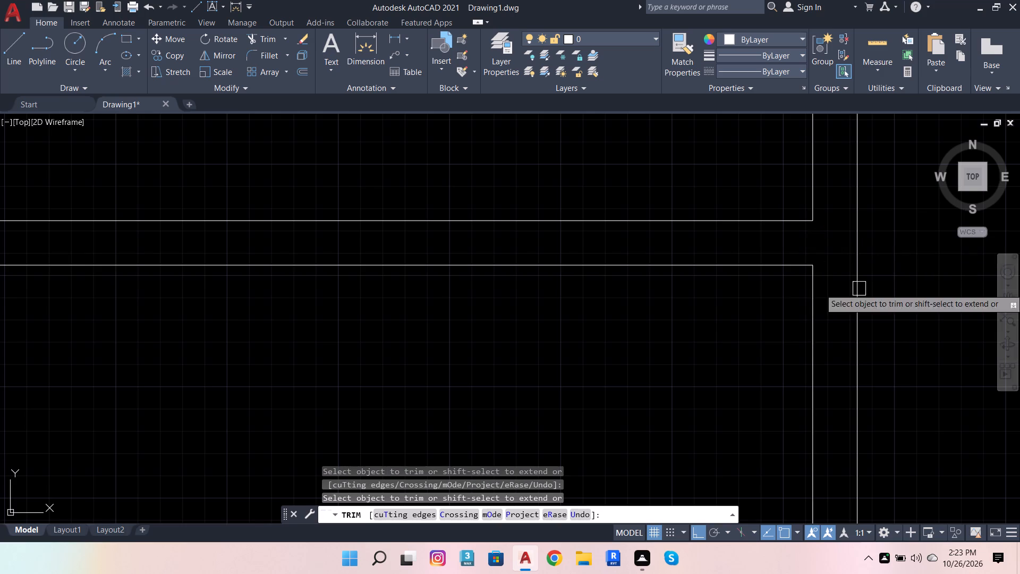
Trim the overlapping segments where the right vertical division crosses the horizontal pair above the lowest one.
scroll(860, 303, down, 4)
scroll(692, 325, up, 2)
scroll(710, 234, up, 3)
drag(709, 240, 710, 248)
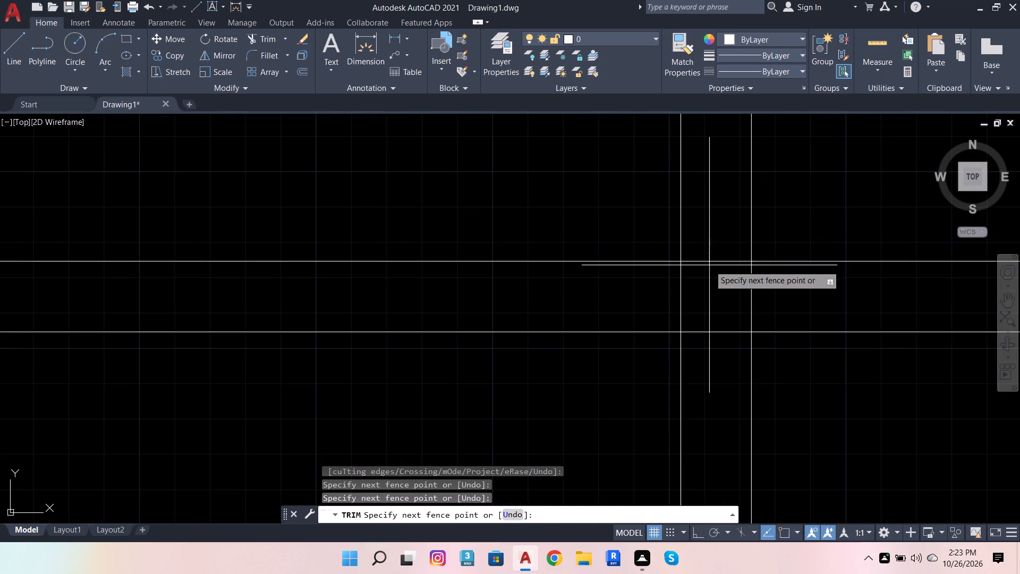
drag(704, 278, 677, 291)
click(675, 285)
click(750, 288)
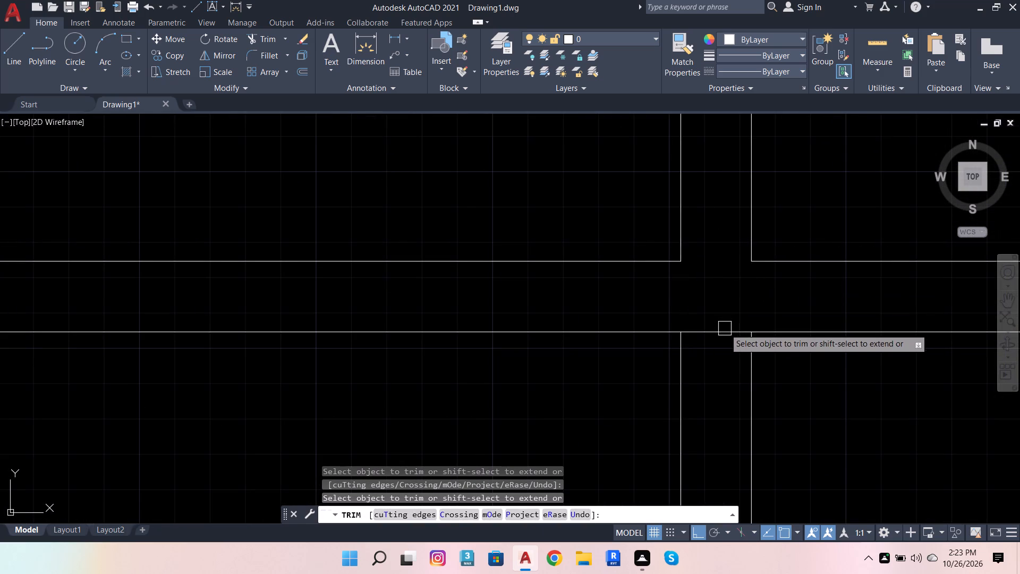
click(724, 334)
Trim the remaining line of the lowest horizontal pair out of the bay between the middle and right vertical divisions.
scroll(698, 255, down, 4)
scroll(695, 372, up, 3)
scroll(752, 281, down, 4)
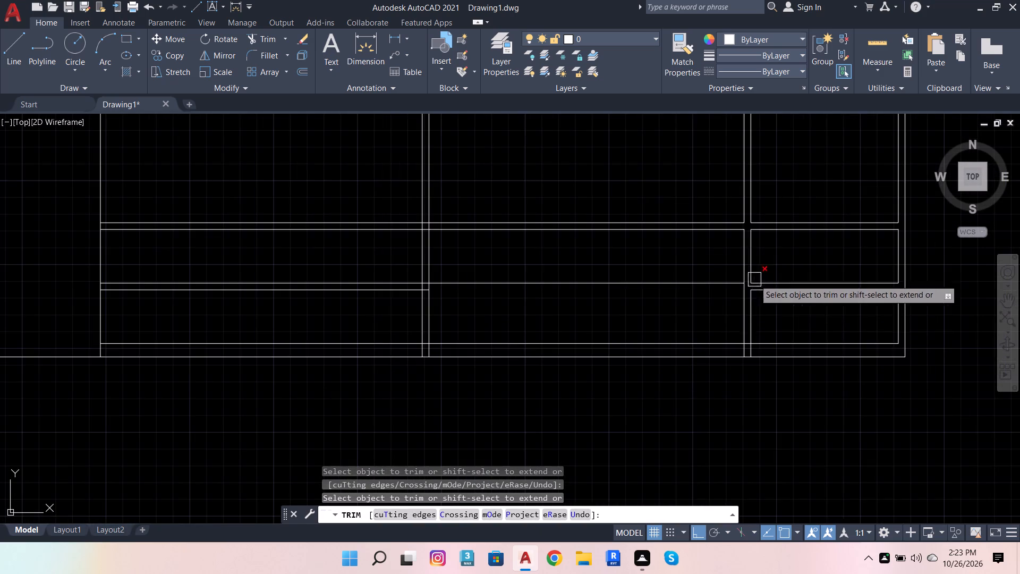
click(707, 281)
Trim the junction of the right vertical division with the bottom double line.
scroll(745, 358, up, 3)
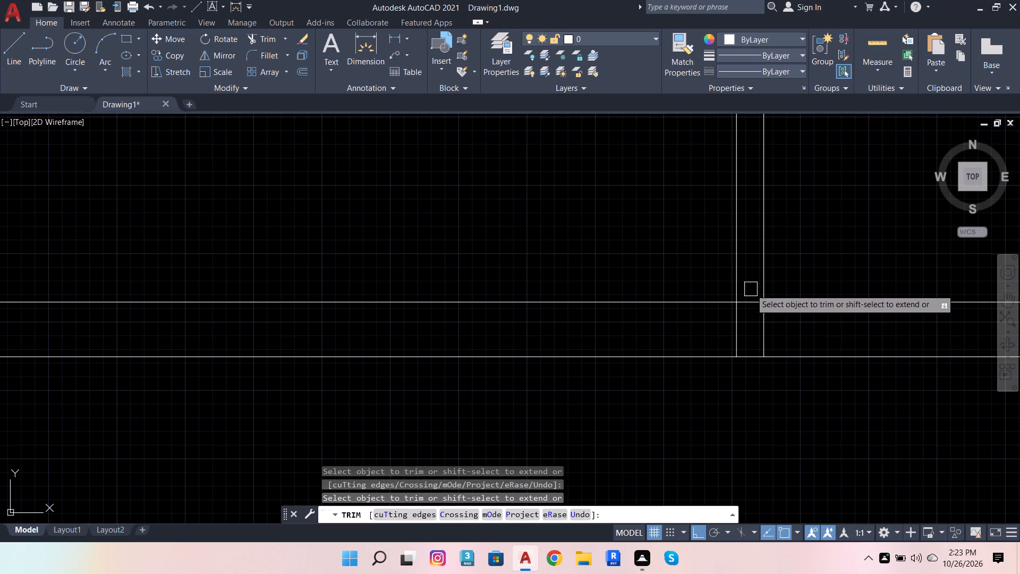
drag(750, 285, 777, 331)
Trim the overlapping segments where the middle vertical division crosses the lower part's upper horizontal pair.
scroll(783, 374, down, 4)
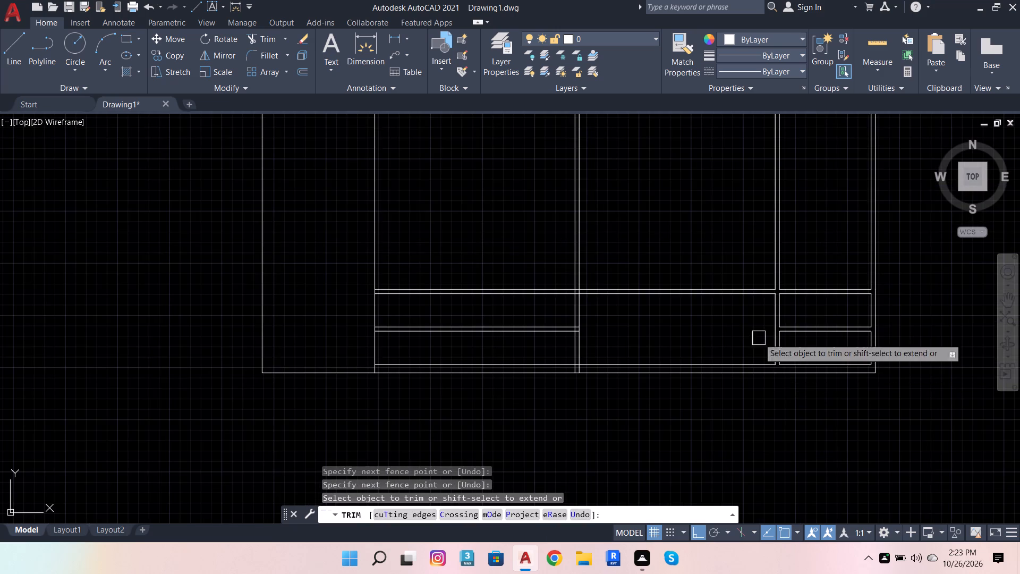
scroll(626, 280, up, 3)
scroll(406, 325, up, 2)
scroll(473, 273, up, 1)
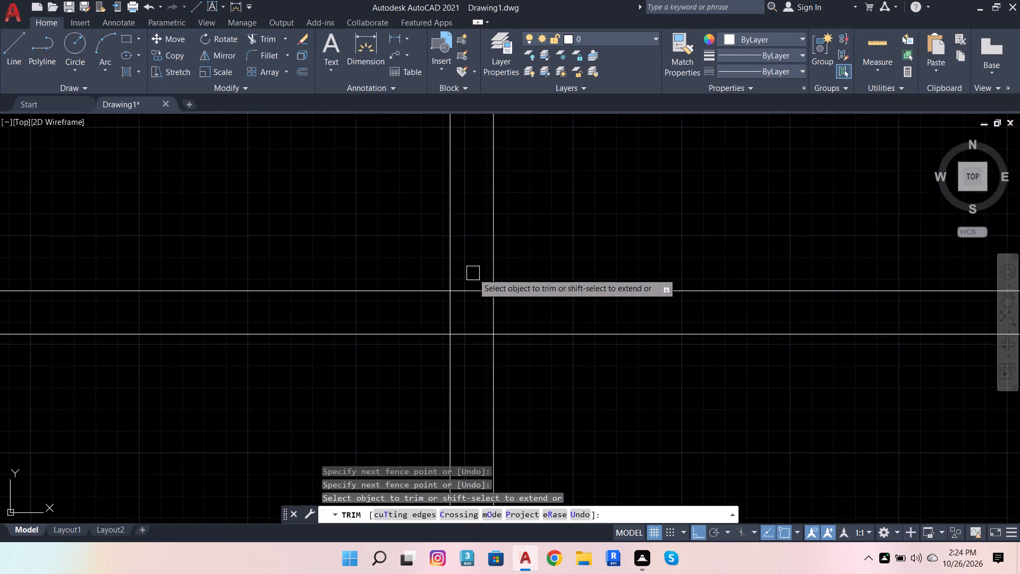
scroll(473, 273, up, 1)
drag(473, 273, 482, 445)
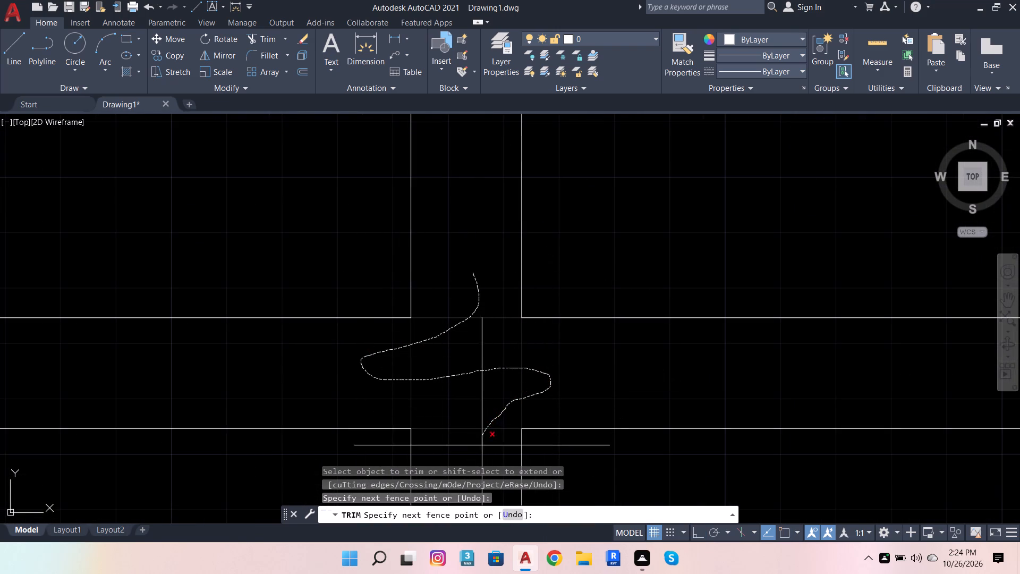
drag(482, 445, 479, 422)
Trim the lowest horizontal pair out of the bay before the middle vertical division, including its stubs inside that division.
scroll(466, 218, down, 5)
scroll(469, 326, up, 3)
scroll(478, 294, down, 3)
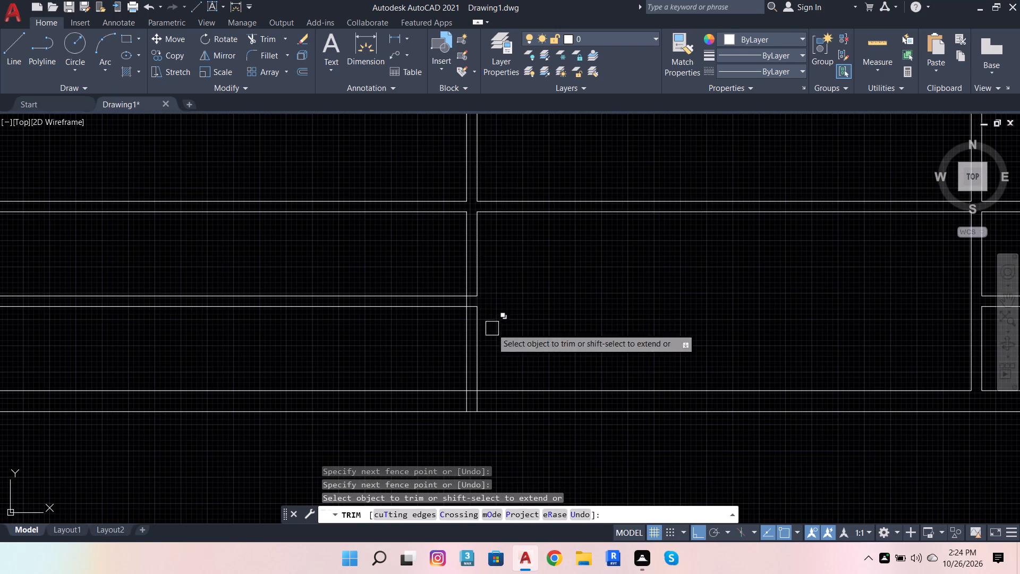
scroll(522, 326, down, 2)
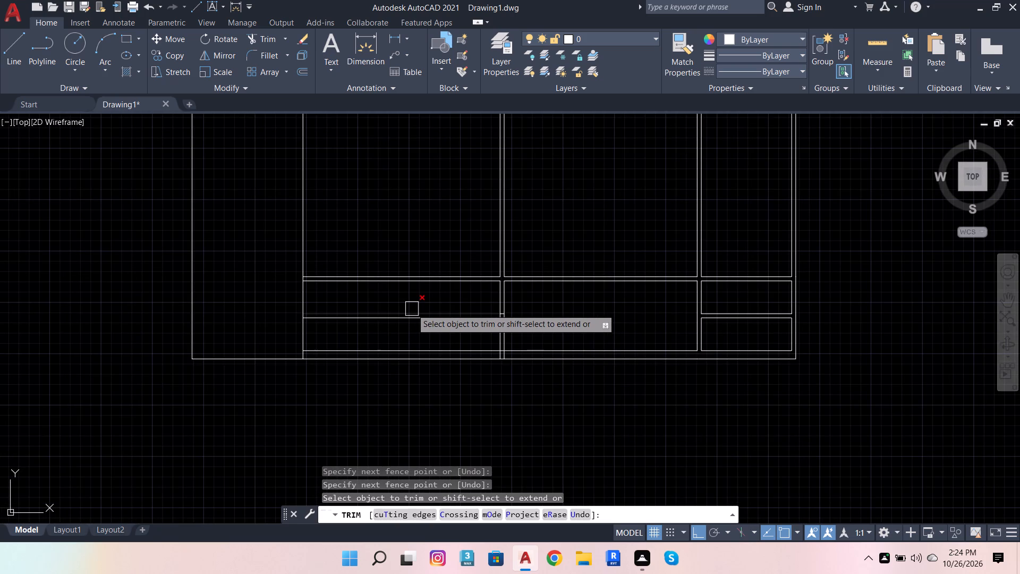
scroll(413, 309, up, 1)
drag(462, 301, 471, 352)
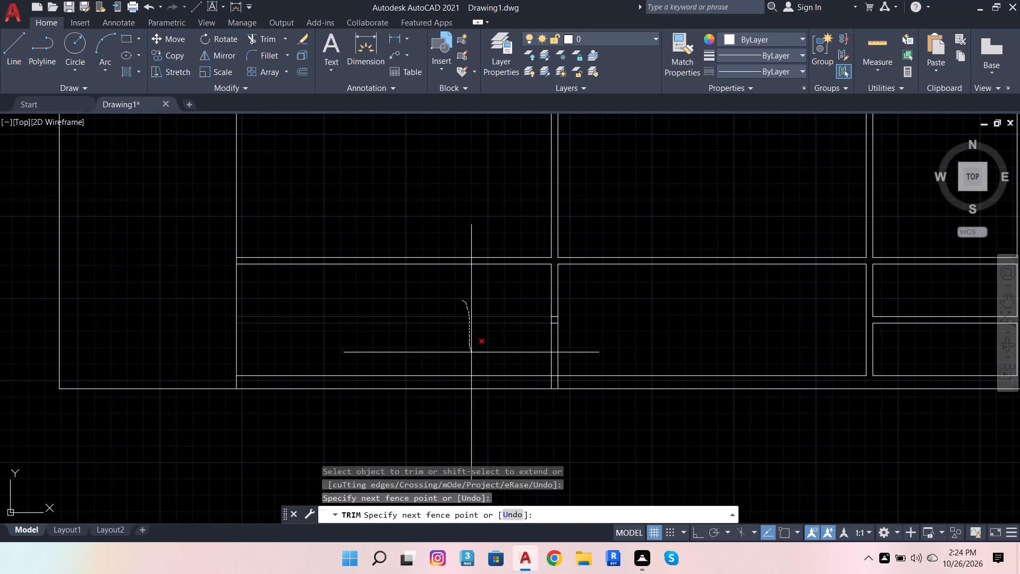
drag(471, 352, 472, 352)
scroll(555, 316, up, 4)
click(544, 303)
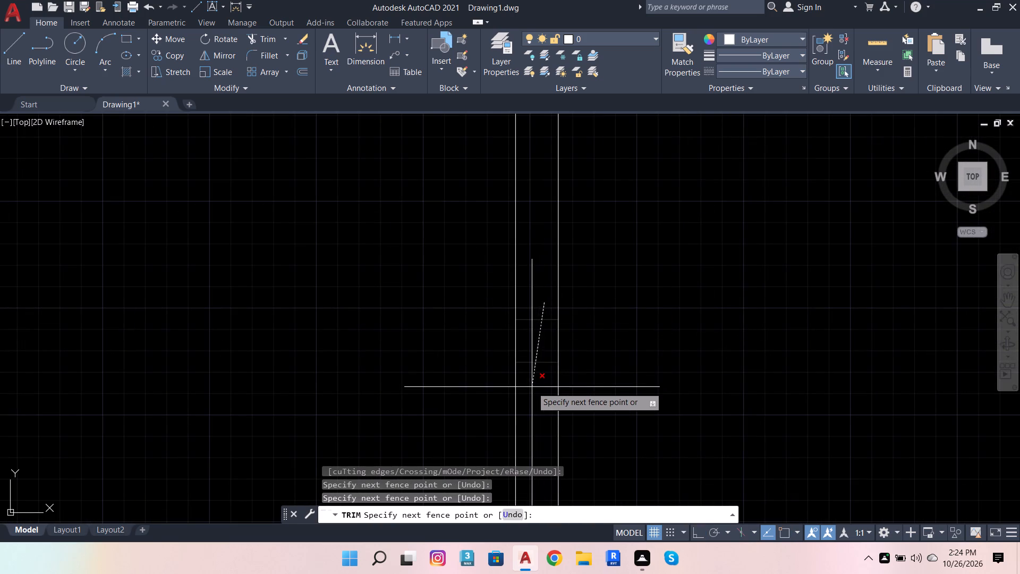
click(532, 387)
Trim the junction of the middle vertical division with the bottom double line.
scroll(607, 321, down, 4)
scroll(594, 389, up, 4)
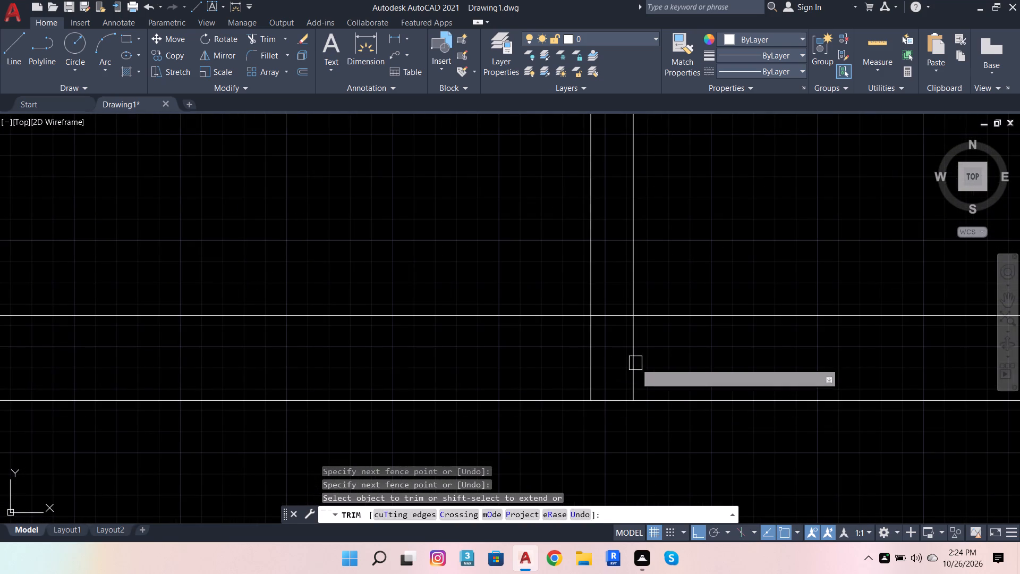
drag(658, 365, 609, 302)
Trim the horizontal pair near the top and the single line below it out of the right side's double line.
scroll(620, 369, down, 5)
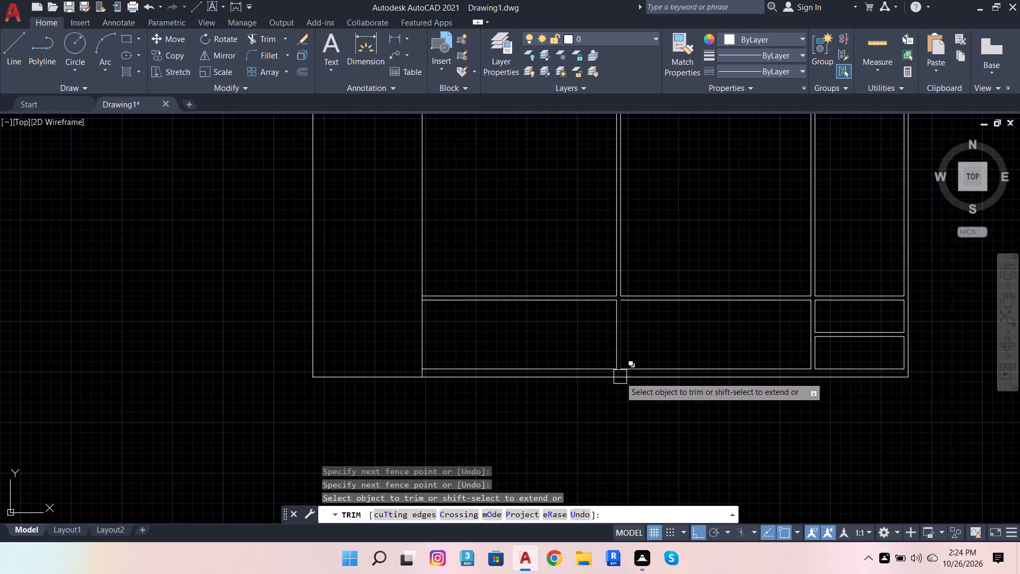
scroll(605, 382, down, 2)
scroll(613, 255, up, 1)
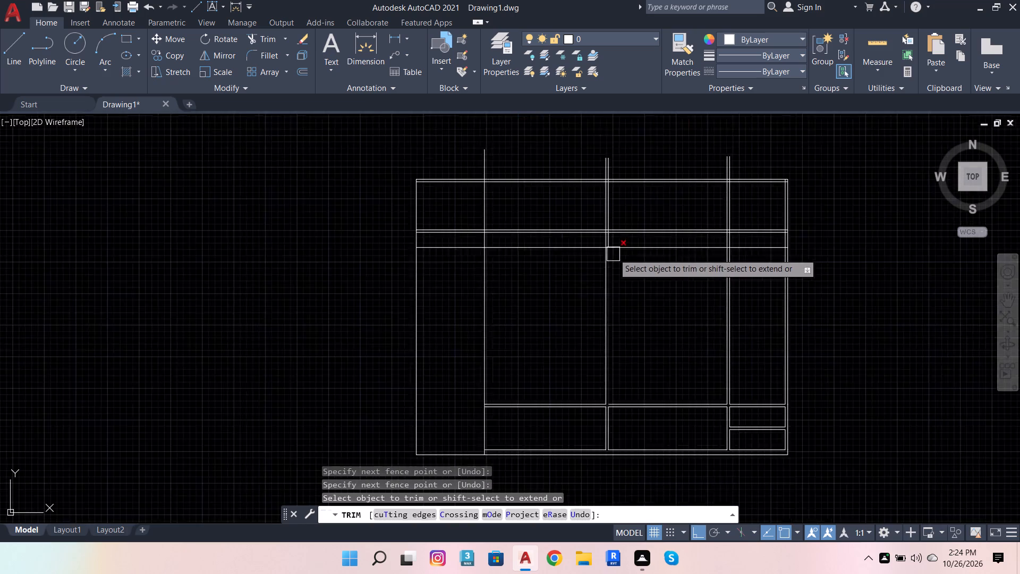
scroll(614, 254, up, 2)
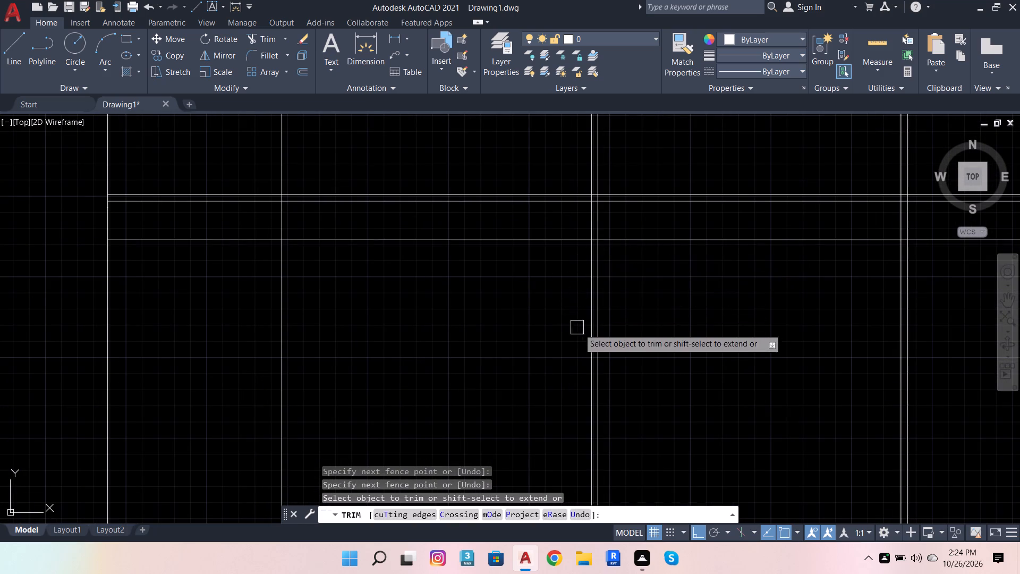
scroll(594, 332, down, 1)
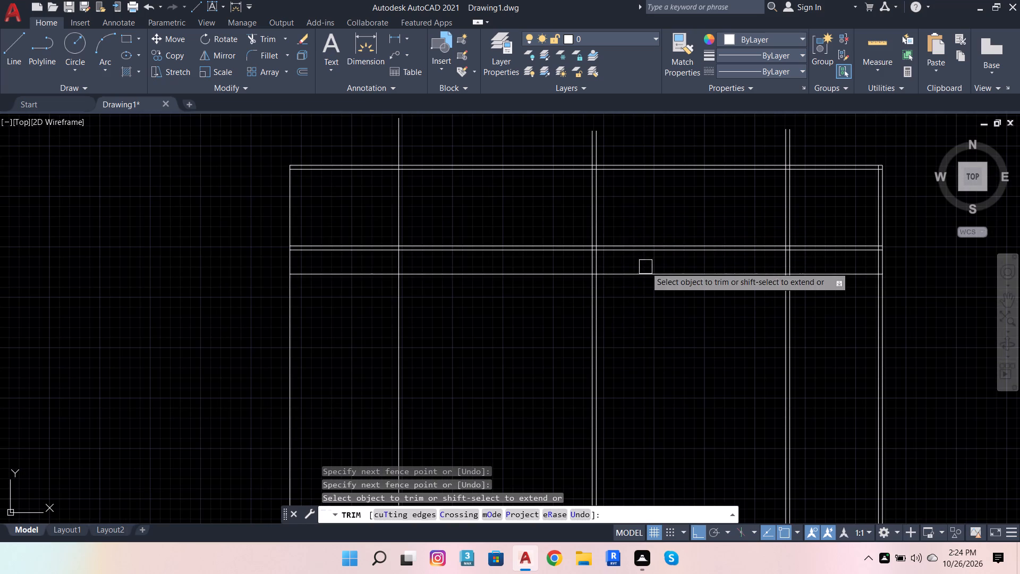
scroll(800, 256, up, 1)
scroll(818, 294, down, 2)
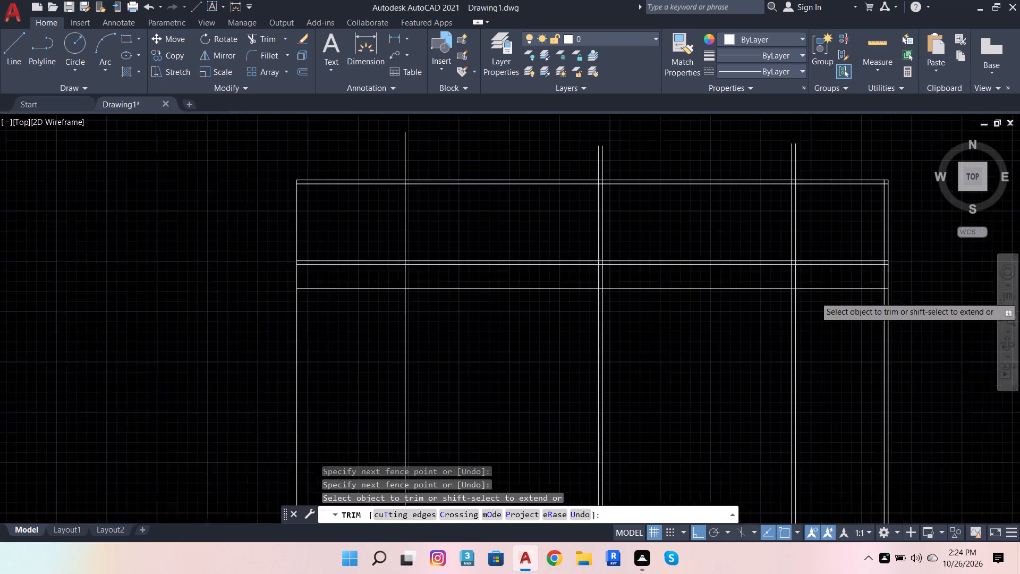
scroll(814, 298, down, 1)
scroll(851, 290, up, 5)
scroll(734, 231, up, 2)
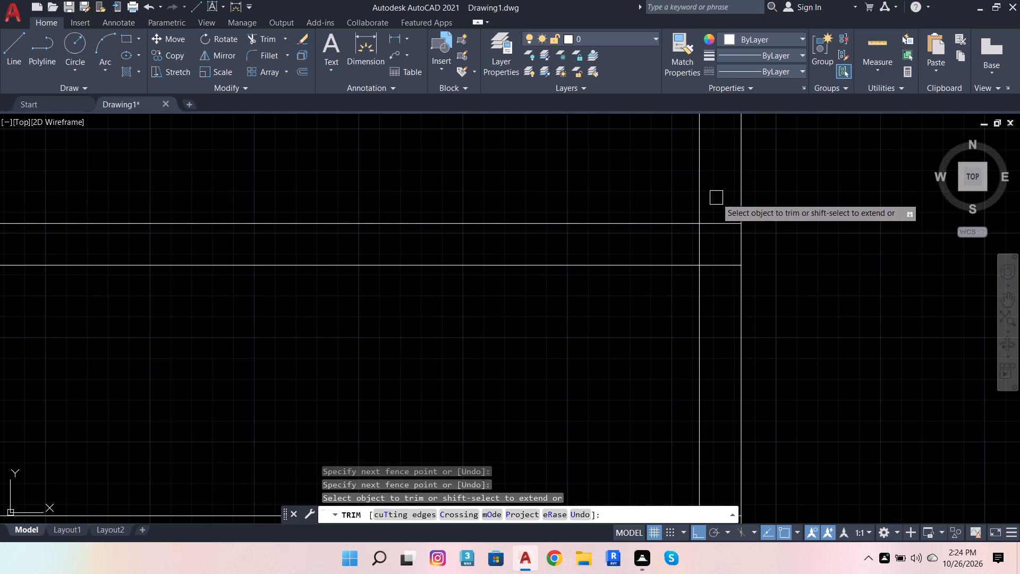
click(717, 197)
scroll(726, 286, down, 2)
scroll(722, 384, up, 2)
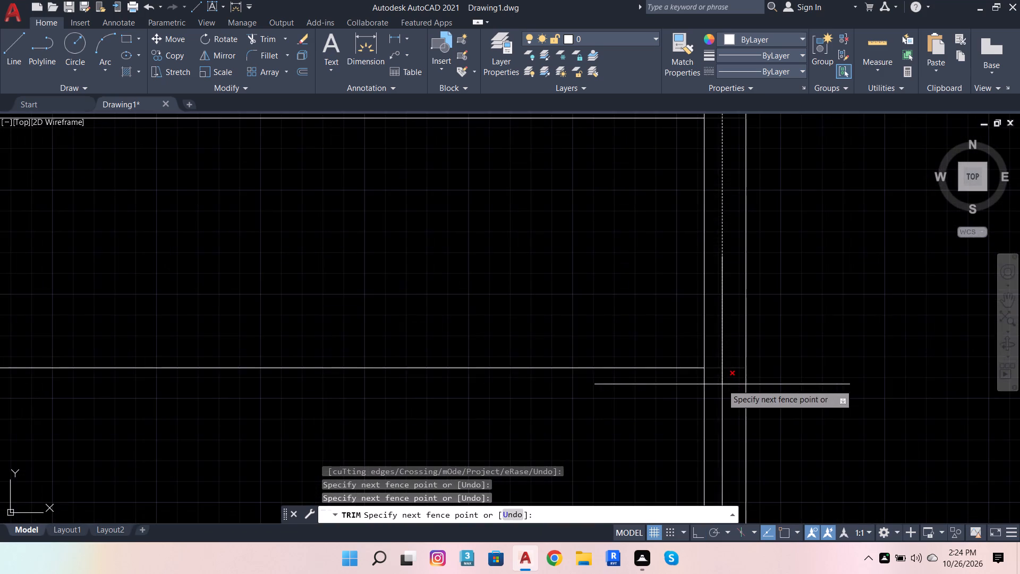
click(722, 384)
Trim the right side's inner line between the two lines of the horizontal pair near the top.
scroll(726, 386, down, 4)
scroll(714, 325, up, 4)
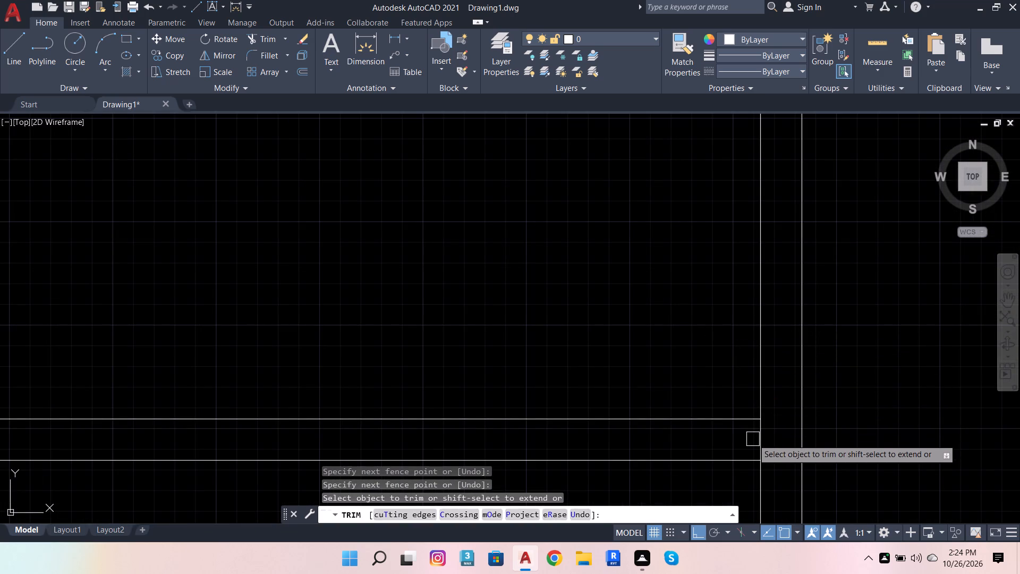
click(752, 440)
click(766, 440)
Trim the overlapping segments where the right vertical division crosses the horizontal pair near the top.
scroll(798, 426, down, 3)
scroll(541, 429, up, 2)
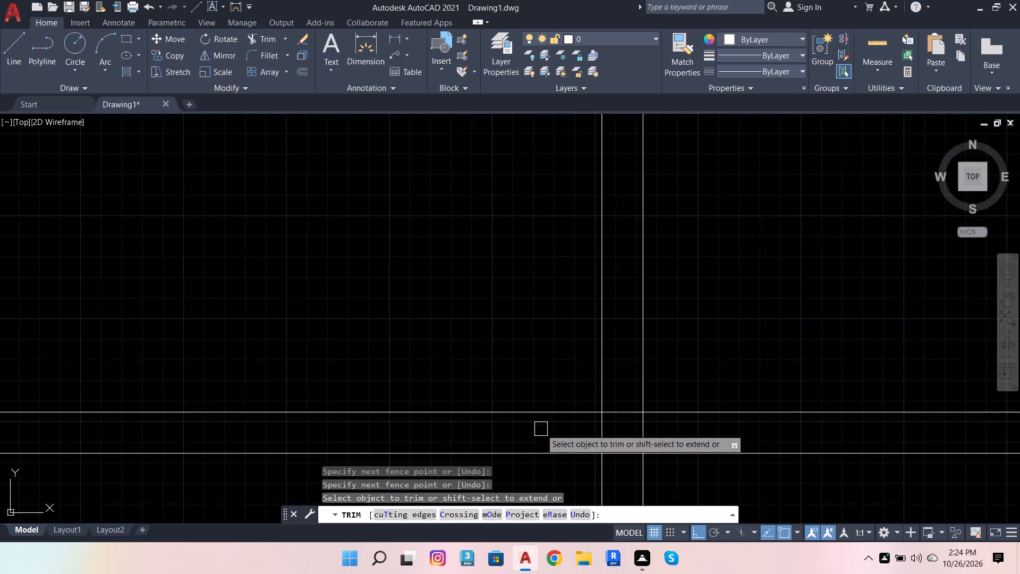
scroll(541, 429, up, 2)
drag(668, 362, 674, 499)
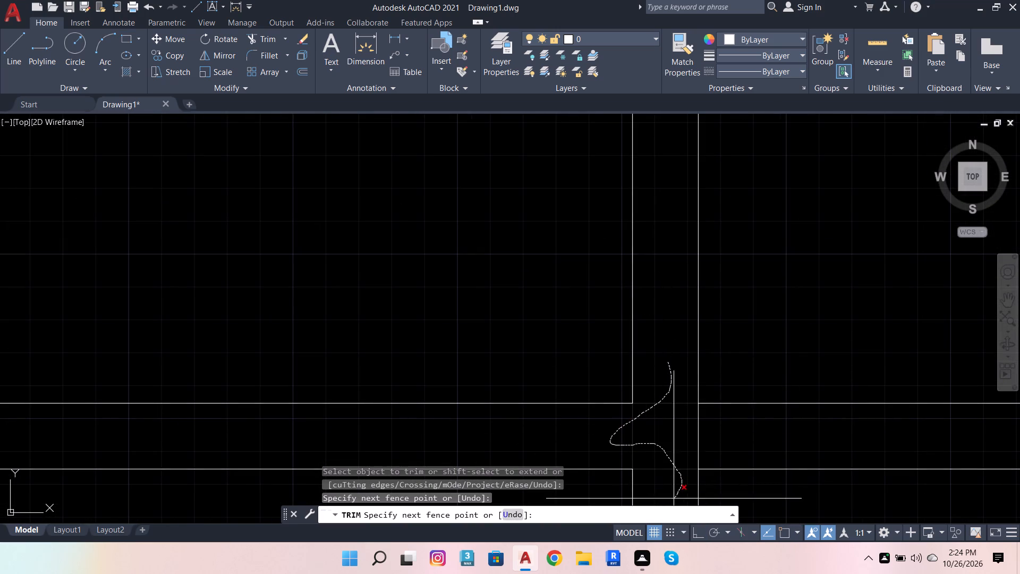
drag(674, 499, 713, 430)
Trim the single line below the horizontal pair out of the gap between the right vertical division's two lines.
scroll(734, 409, down, 5)
scroll(498, 441, up, 1)
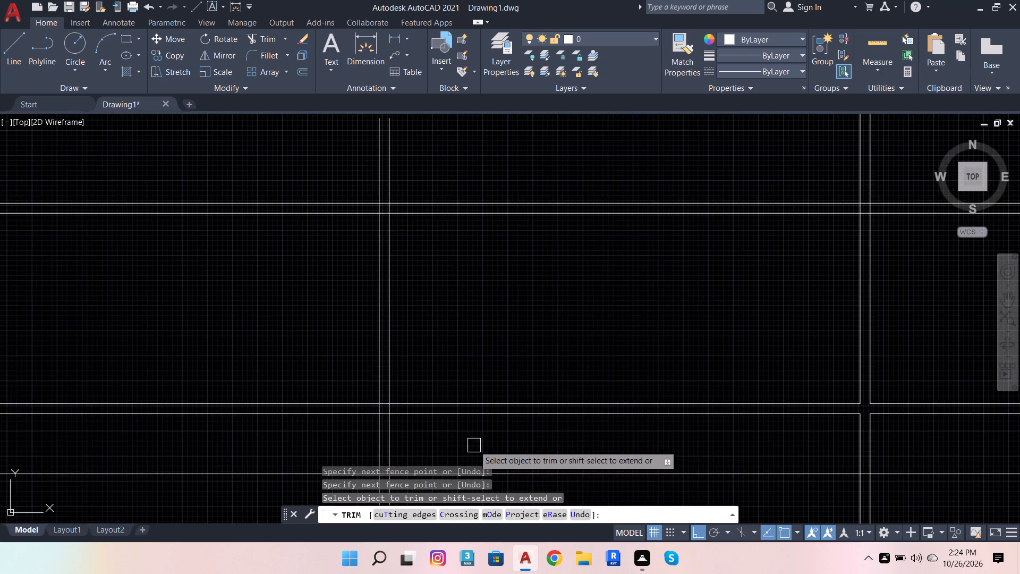
scroll(588, 393, down, 2)
scroll(720, 437, up, 3)
scroll(637, 391, up, 2)
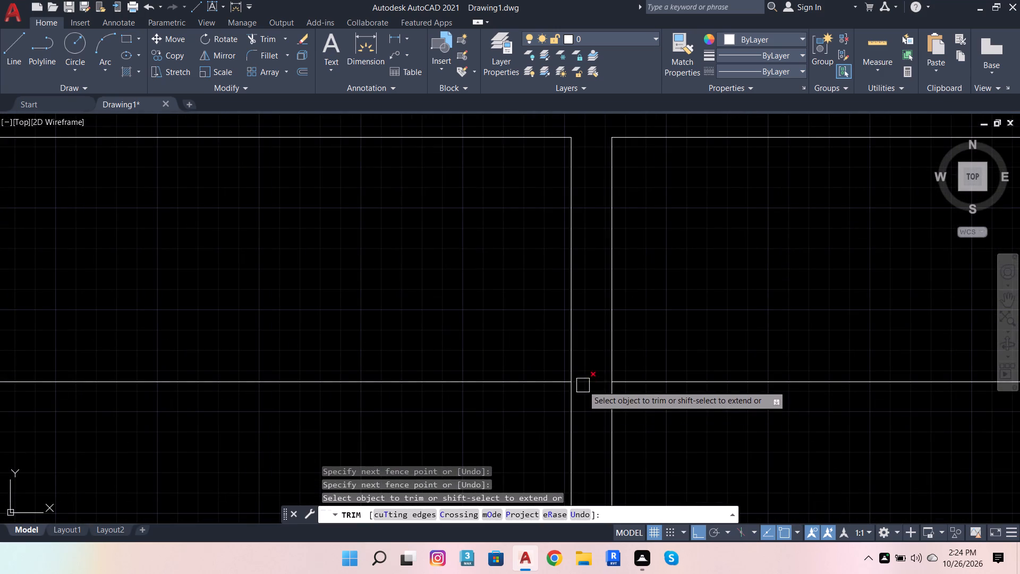
click(583, 385)
Trim the overlapping segments where the middle vertical division crosses the horizontal pair near the top.
scroll(651, 349, down, 5)
scroll(446, 328, up, 5)
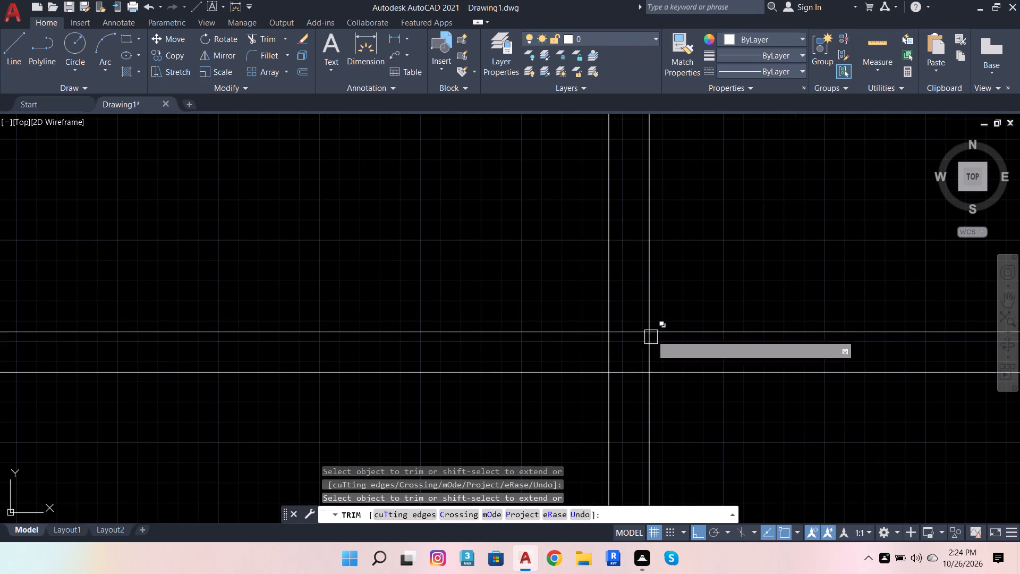
drag(629, 308, 619, 394)
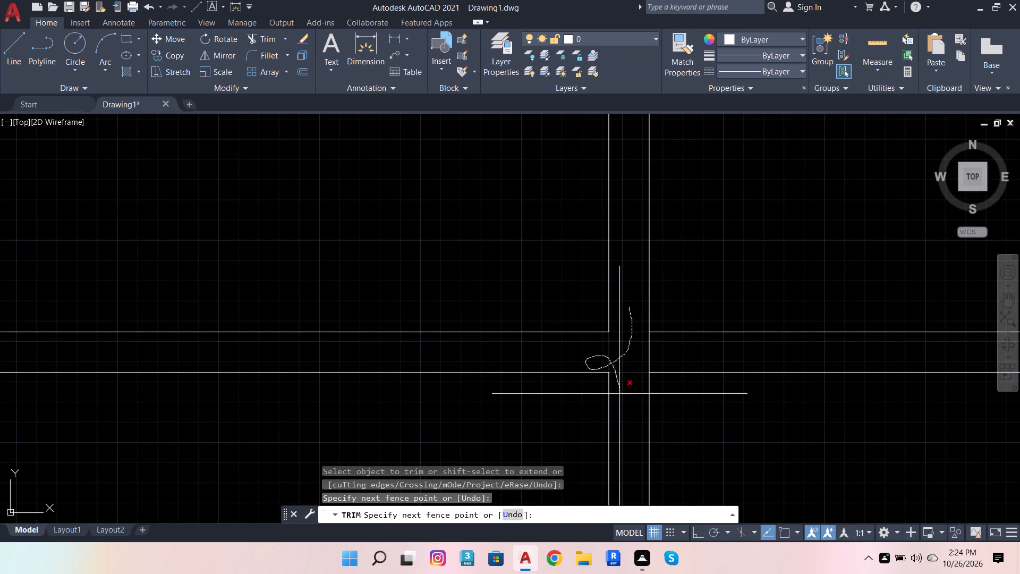
drag(619, 394, 673, 350)
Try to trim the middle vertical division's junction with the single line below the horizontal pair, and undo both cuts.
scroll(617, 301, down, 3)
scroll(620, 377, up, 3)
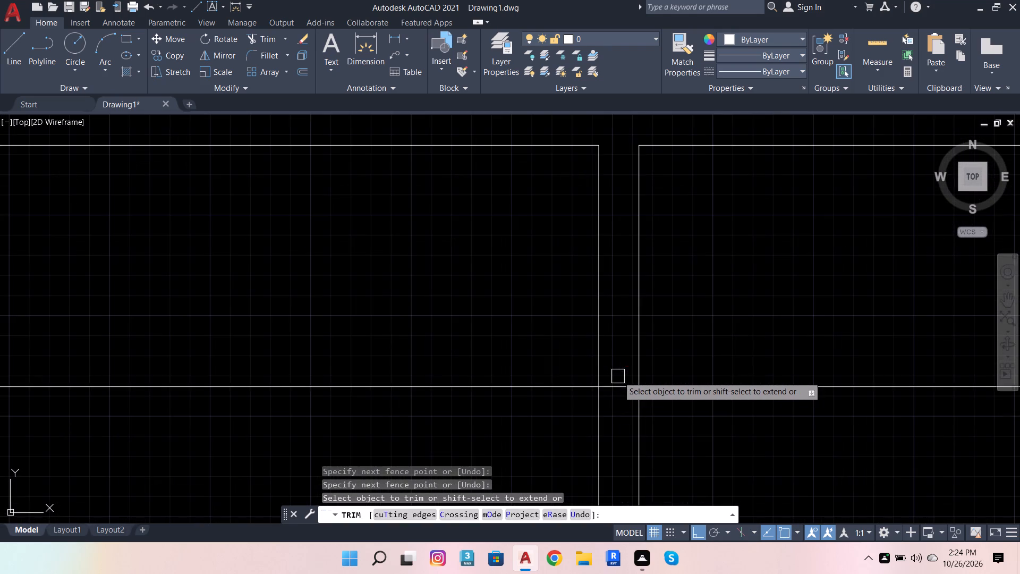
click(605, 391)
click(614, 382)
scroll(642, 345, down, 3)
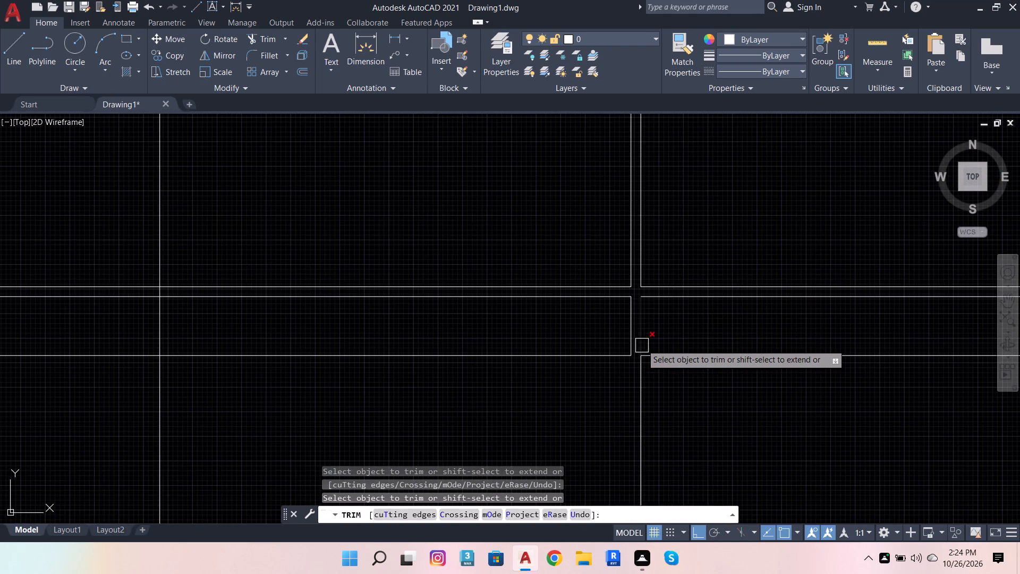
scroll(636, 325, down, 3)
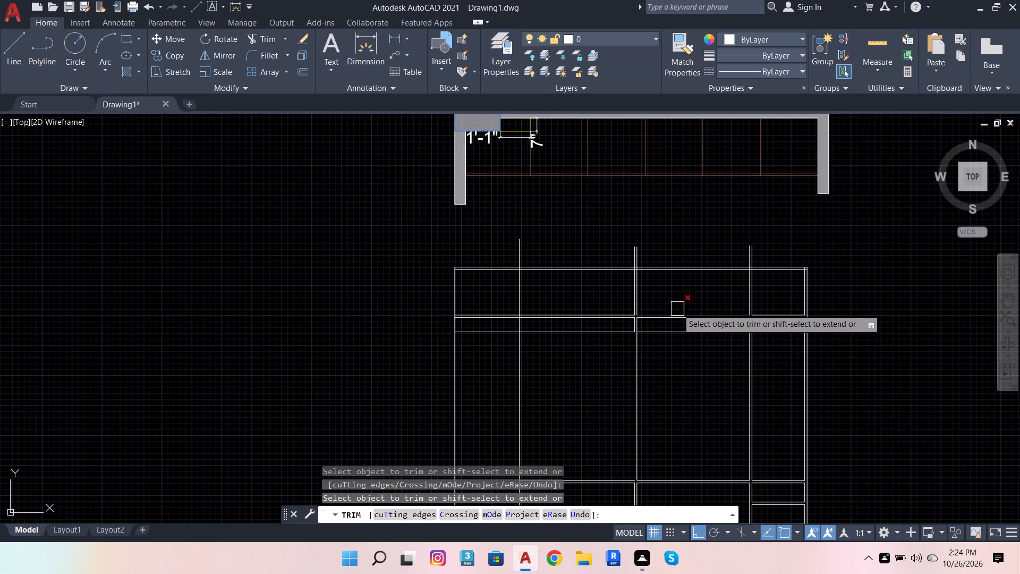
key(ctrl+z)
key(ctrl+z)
Trim the single line below the horizontal pair out of the gap between the middle vertical division's two lines.
scroll(682, 296, down, 4)
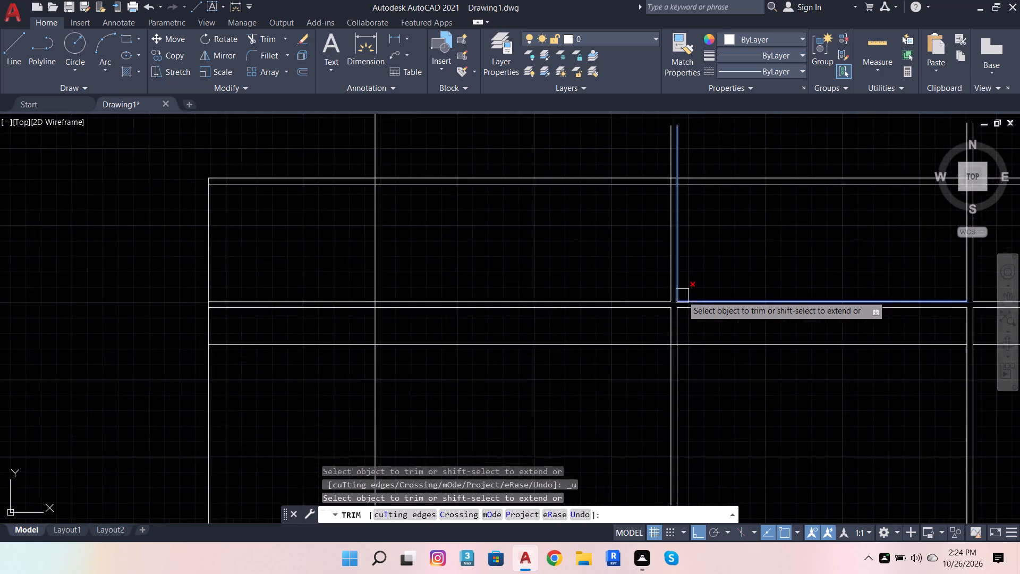
scroll(682, 296, down, 1)
scroll(684, 348, up, 4)
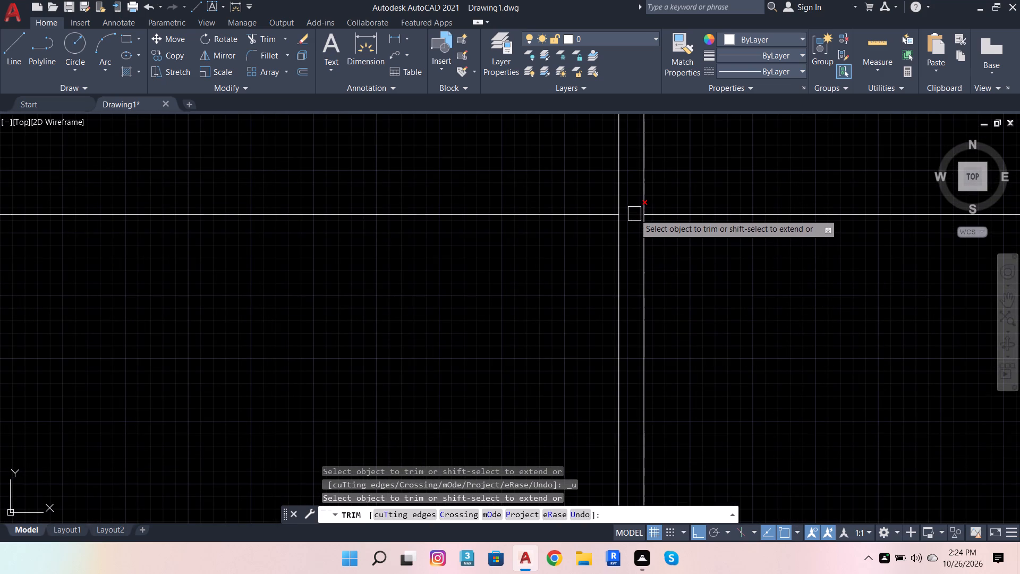
click(634, 214)
Trim the overhangs of the middle and left vertical divisions above the outline, cutting the left one back to the top's inner line.
scroll(688, 287, down, 5)
scroll(674, 237, up, 3)
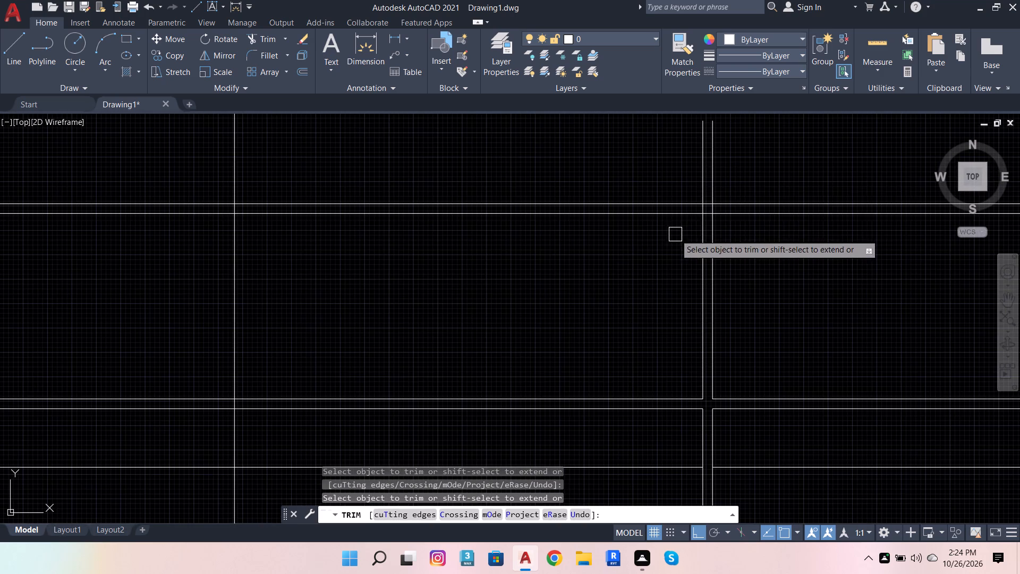
click(727, 172)
click(665, 174)
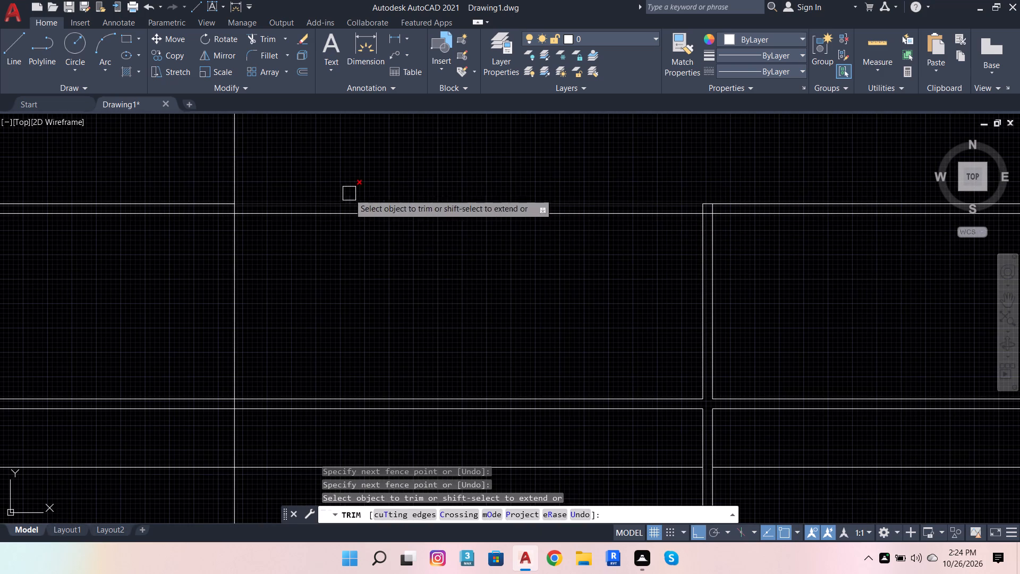
drag(222, 167, 235, 164)
click(303, 163)
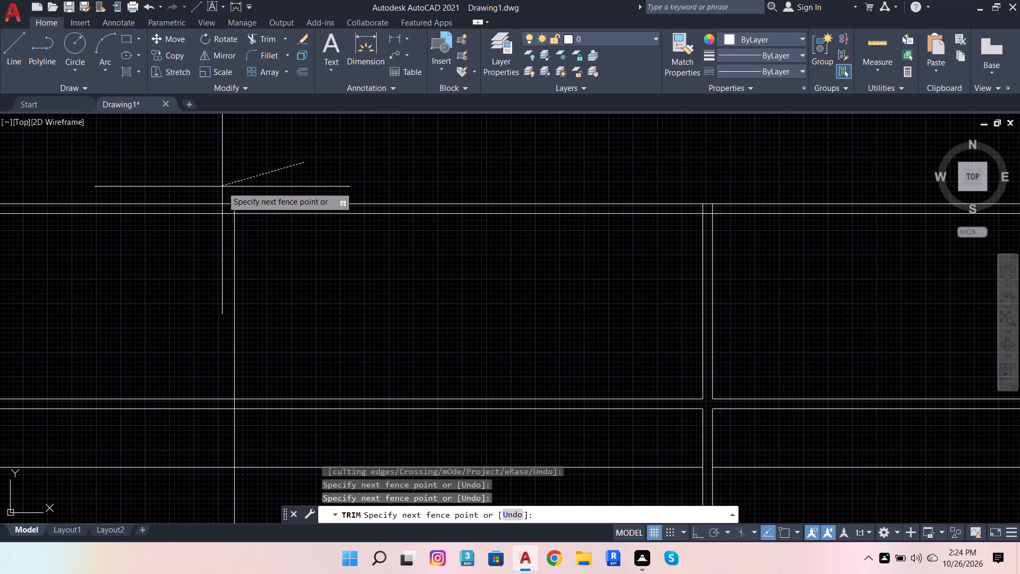
click(234, 187)
scroll(236, 209, up, 4)
click(225, 206)
scroll(334, 227, down, 2)
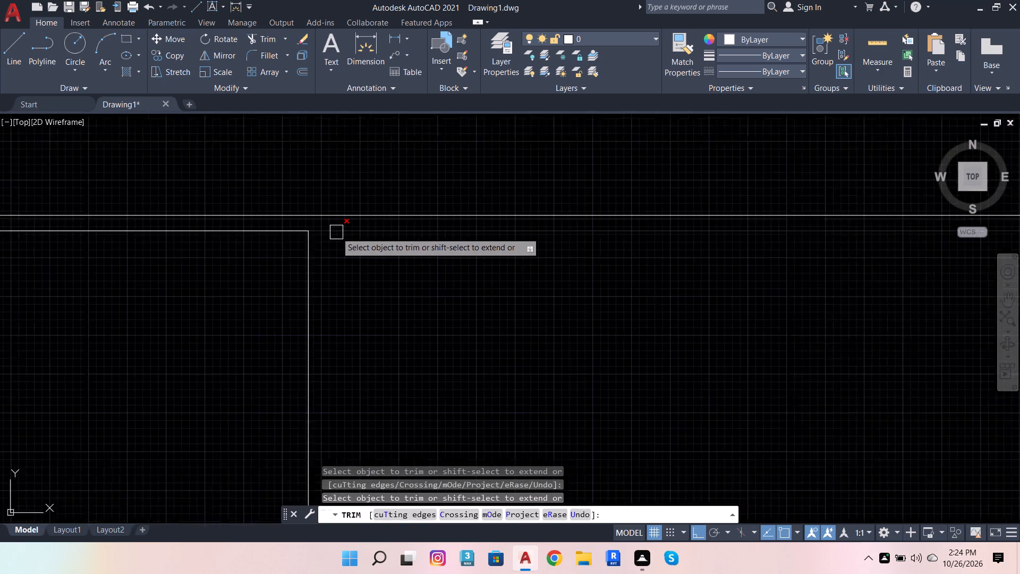
Trim the single line's segment left of the left division, and that division's piece between the horizontal pair.
scroll(336, 232, down, 3)
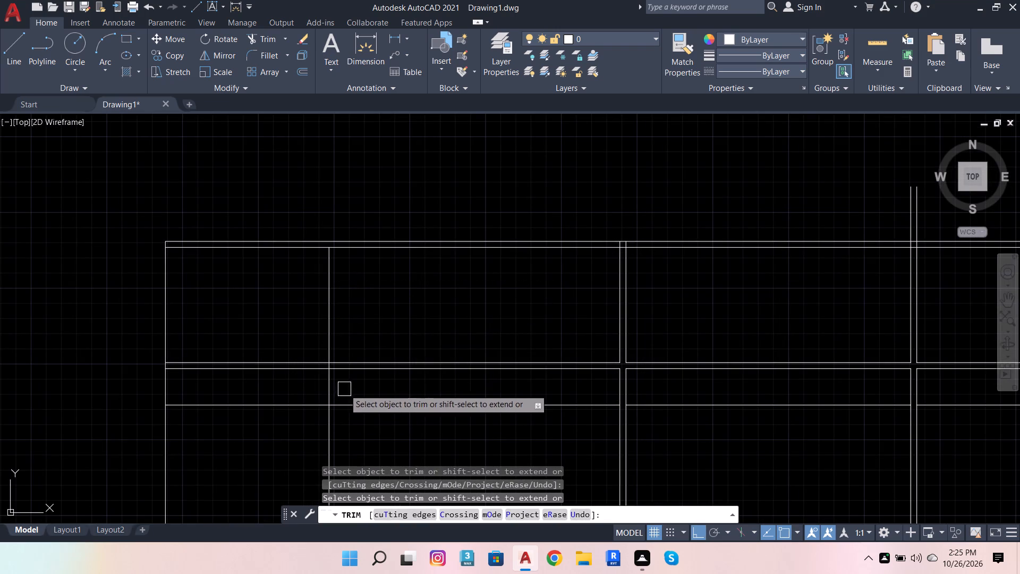
click(282, 408)
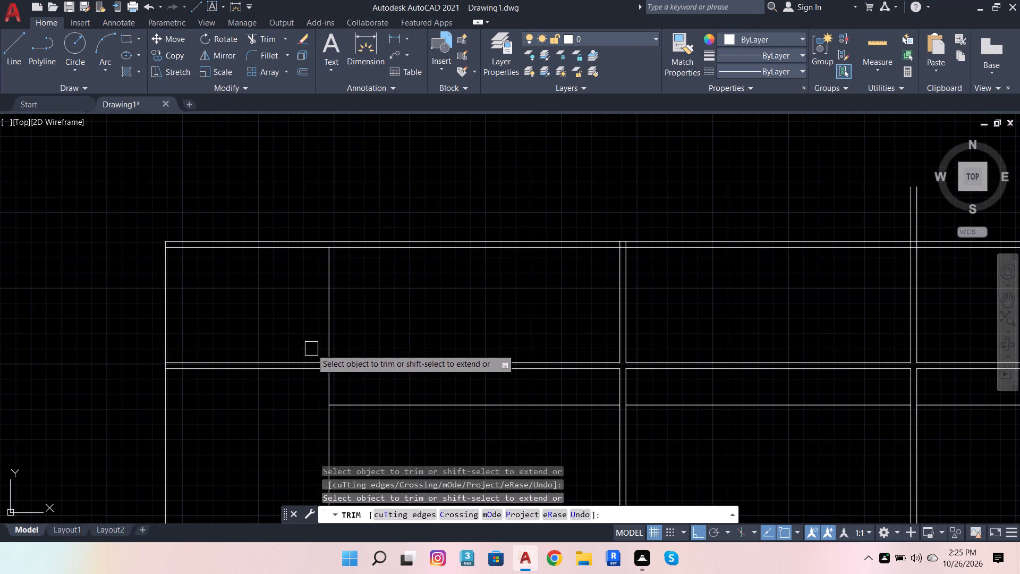
scroll(312, 349, up, 4)
scroll(413, 419, down, 2)
scroll(400, 433, up, 3)
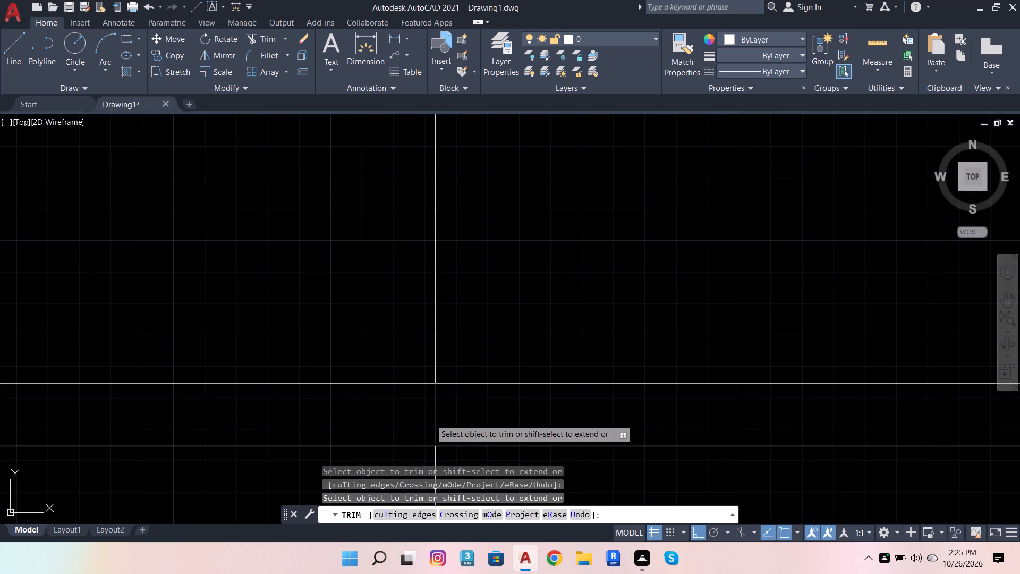
click(430, 419)
scroll(430, 418, down, 1)
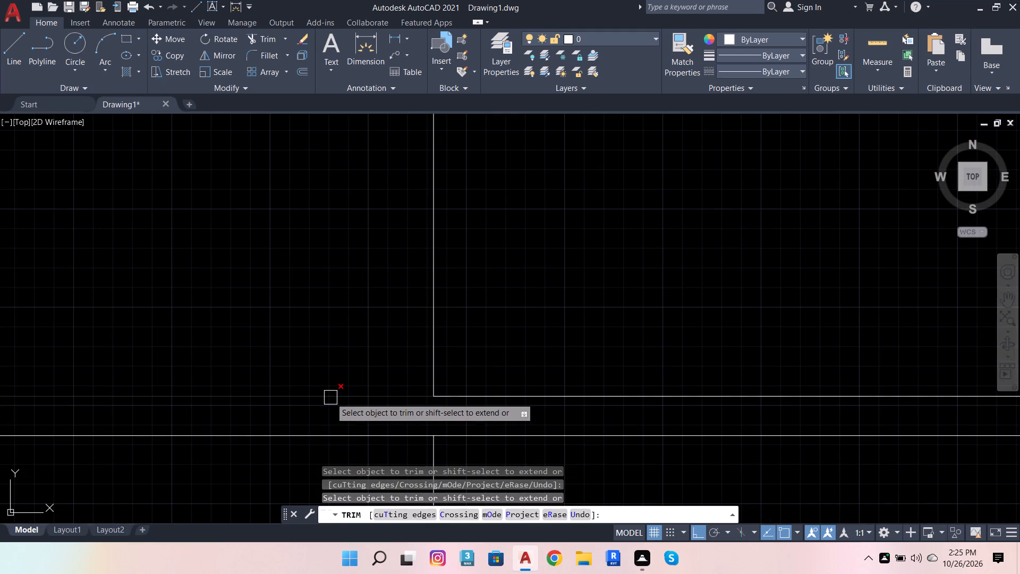
Trim the overlapping segments where the middle vertical division meets the top double line.
scroll(508, 402, down, 3)
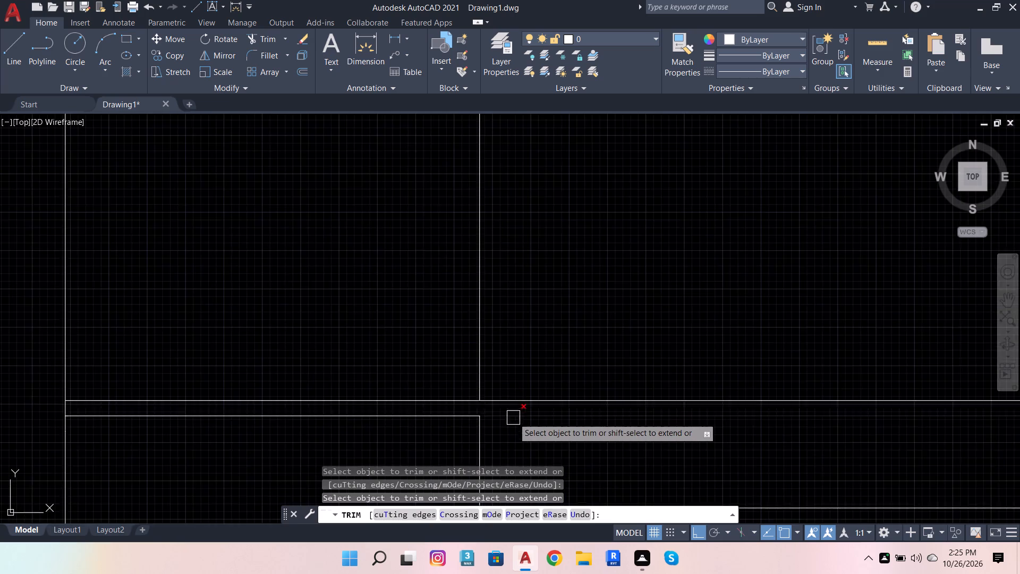
scroll(514, 418, down, 3)
scroll(636, 383, up, 5)
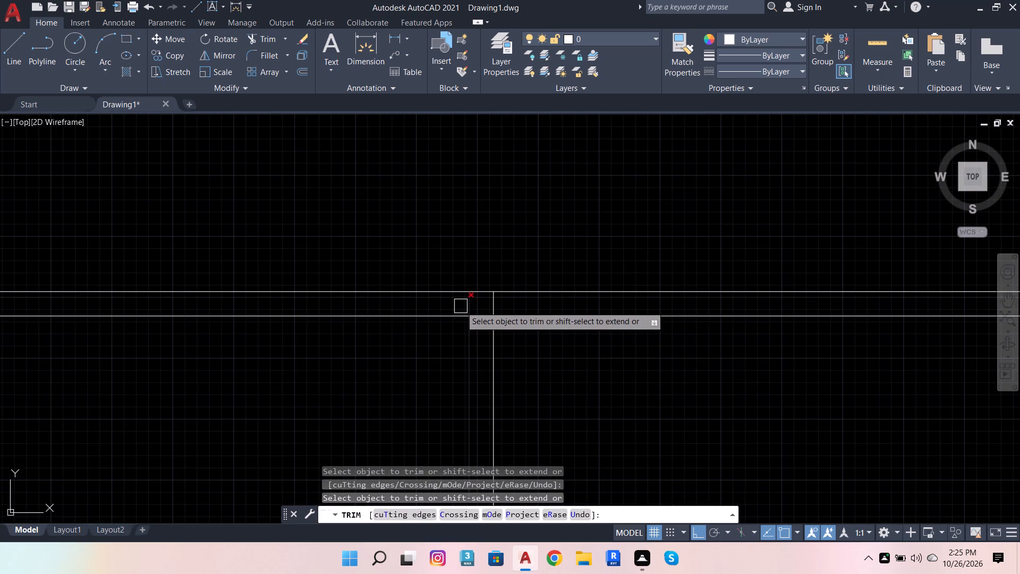
scroll(461, 305, up, 3)
drag(458, 305, 612, 294)
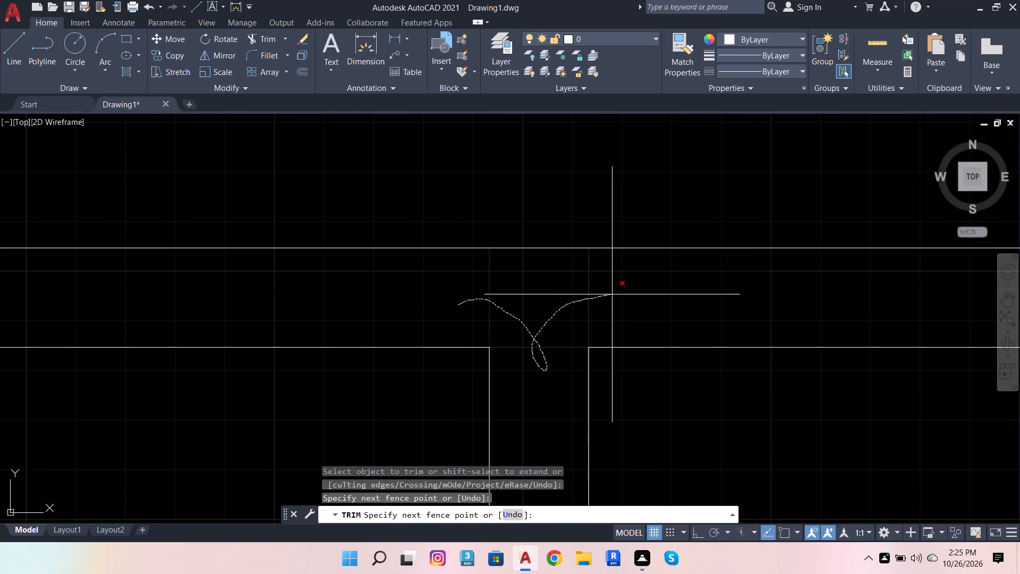
drag(612, 294, 610, 296)
Trim the right vertical division's junction with the top double line and its two overhanging ends above the outline.
scroll(266, 325, down, 6)
scroll(578, 325, up, 5)
drag(483, 326, 367, 332)
drag(336, 254, 420, 245)
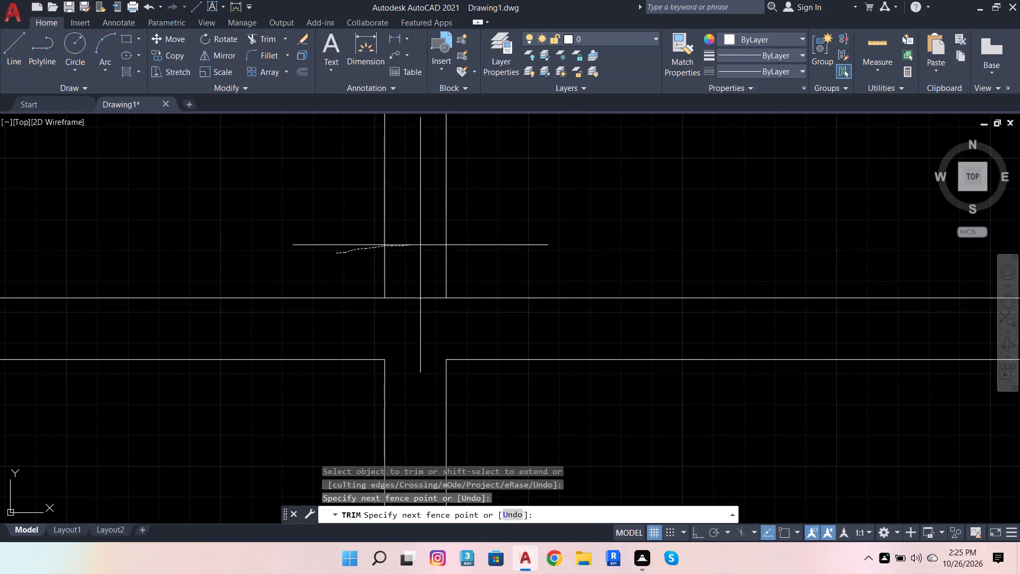
drag(420, 245, 521, 234)
Trim the overlapping inner-line ends at the outline's top right corner.
scroll(384, 279, down, 4)
scroll(628, 297, up, 4)
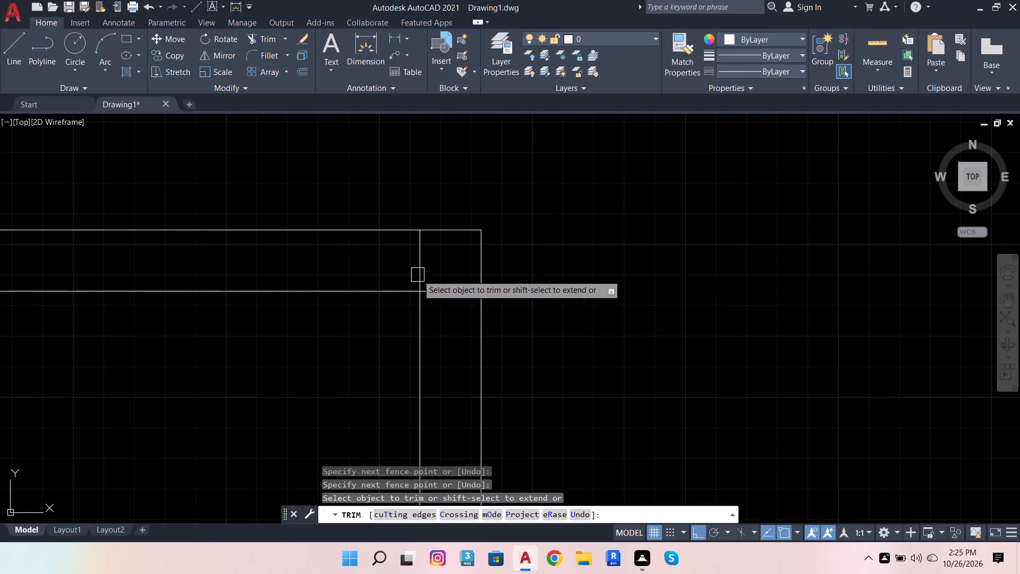
drag(410, 268, 444, 309)
Examine the outline's junctions for leftover segments and end the trimming.
scroll(529, 235, down, 6)
scroll(523, 329, up, 1)
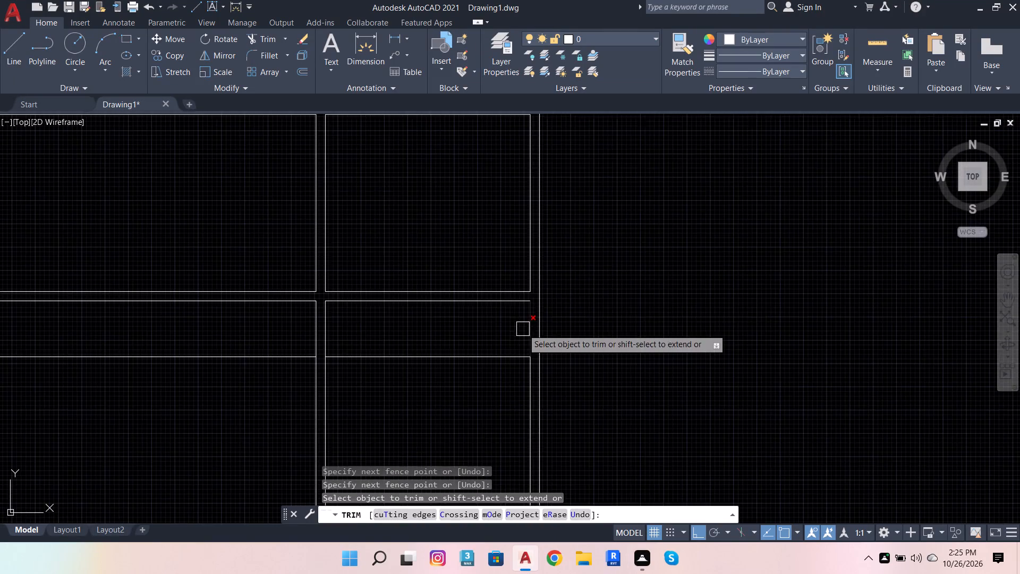
scroll(523, 329, up, 1)
scroll(610, 305, down, 4)
scroll(403, 301, up, 3)
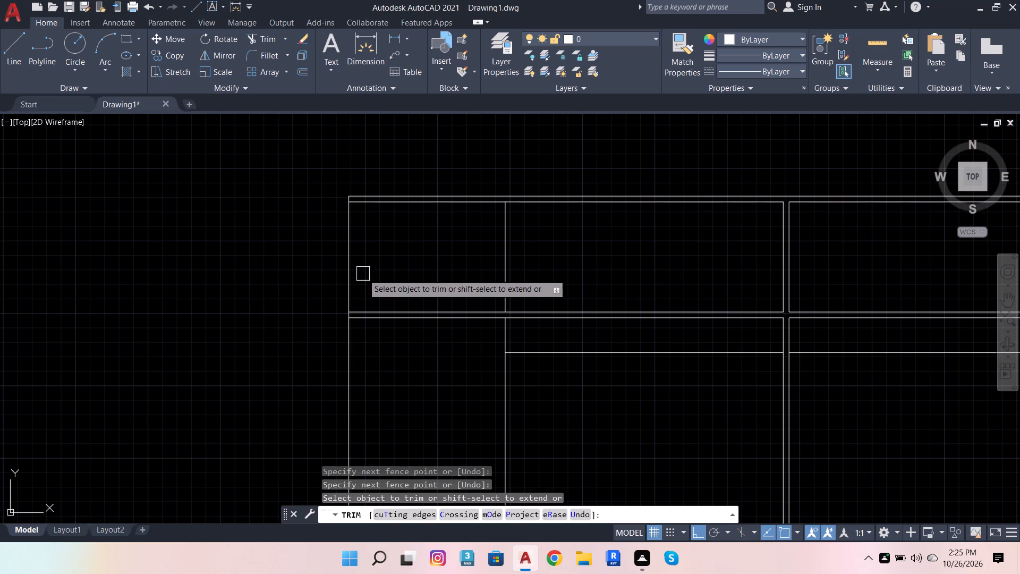
scroll(448, 272, down, 1)
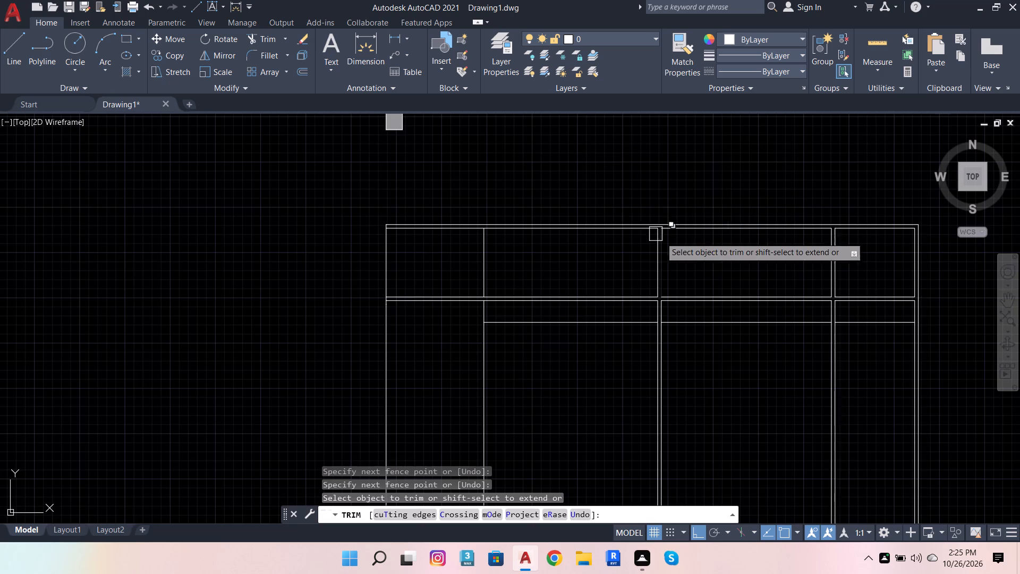
scroll(702, 250, up, 3)
key(Escape)
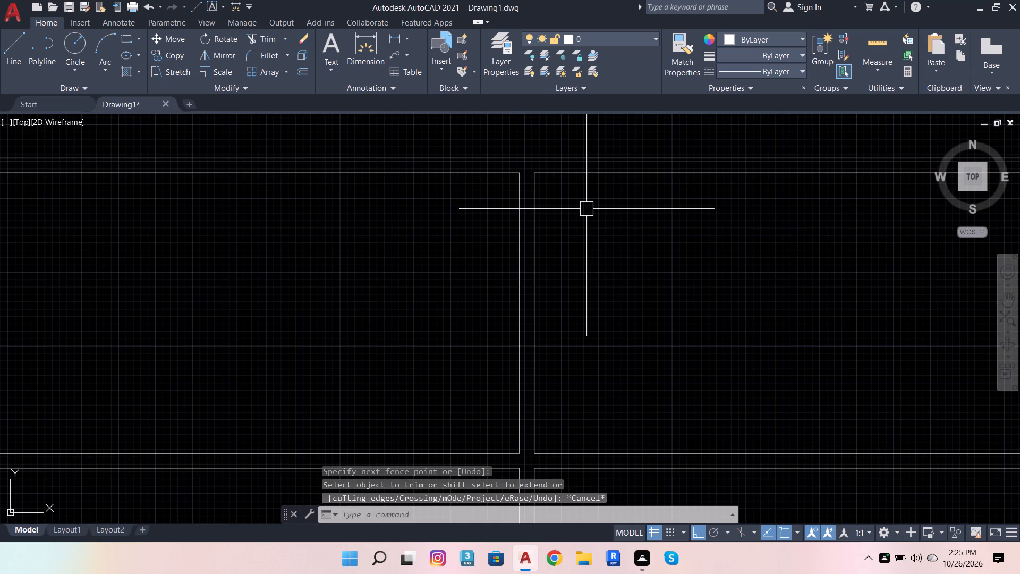
Start a solid hatch and set its colour to index colour 15.
click(121, 71)
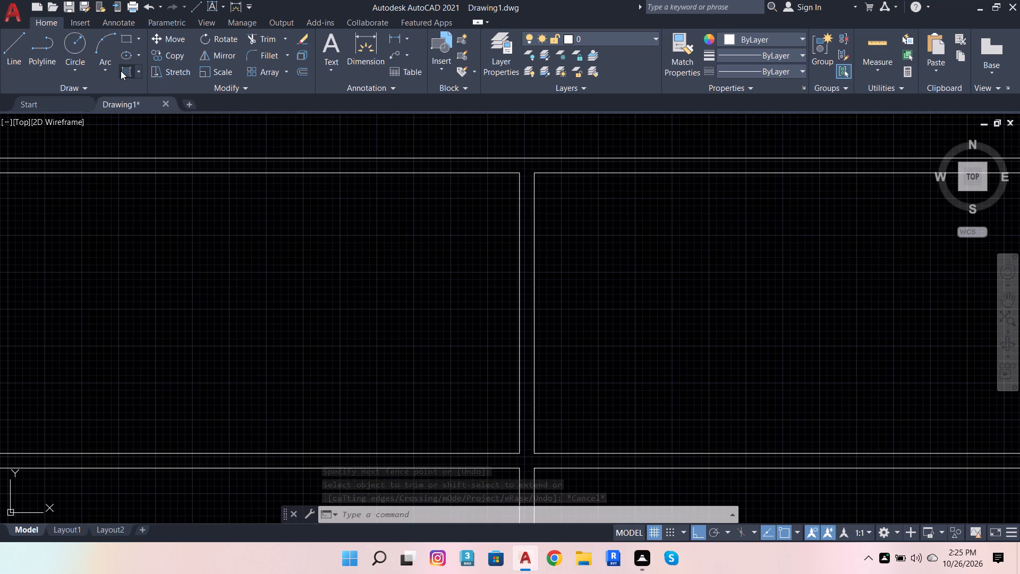
click(353, 36)
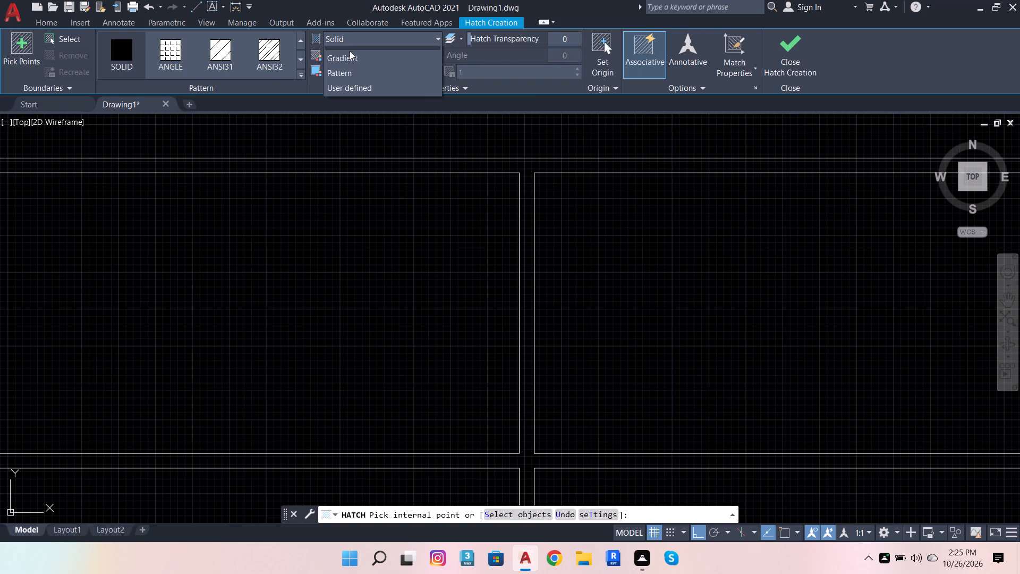
click(350, 52)
click(353, 48)
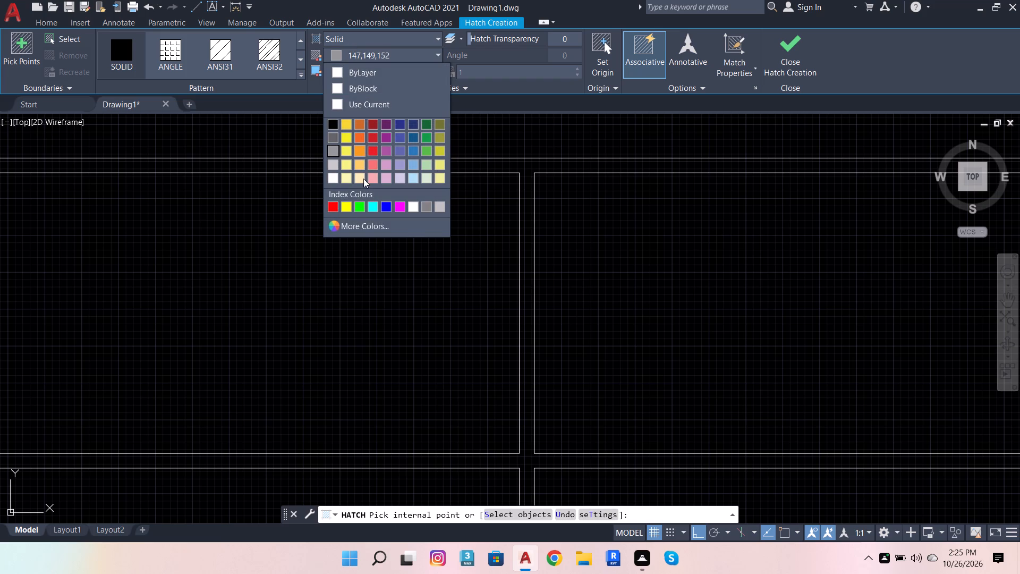
click(340, 224)
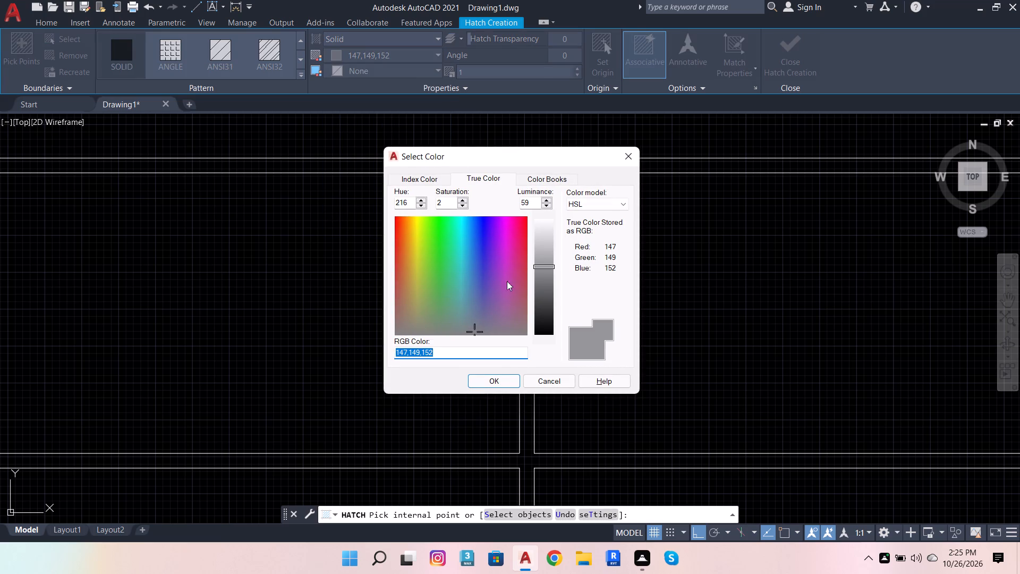
click(415, 183)
click(398, 281)
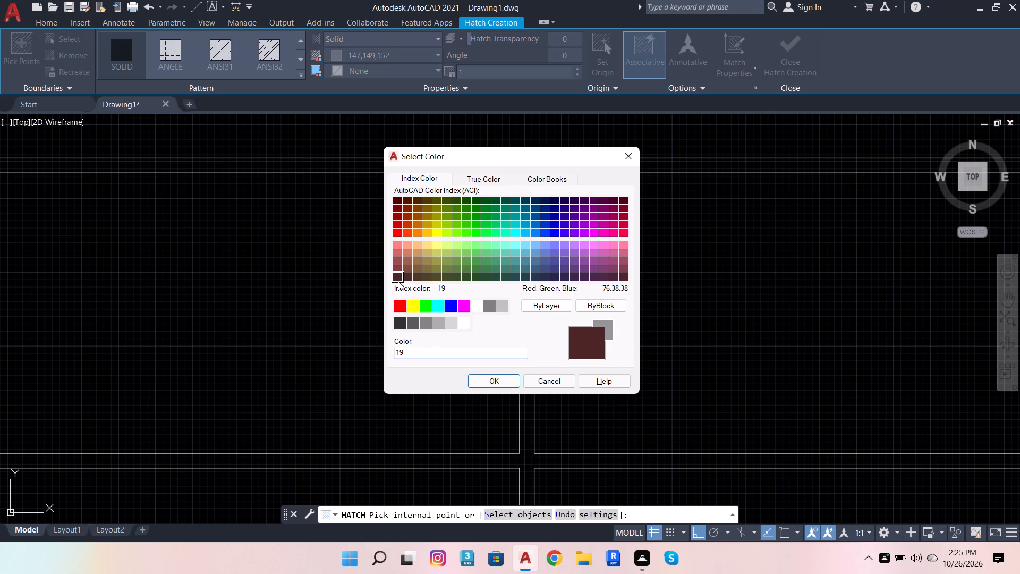
click(406, 268)
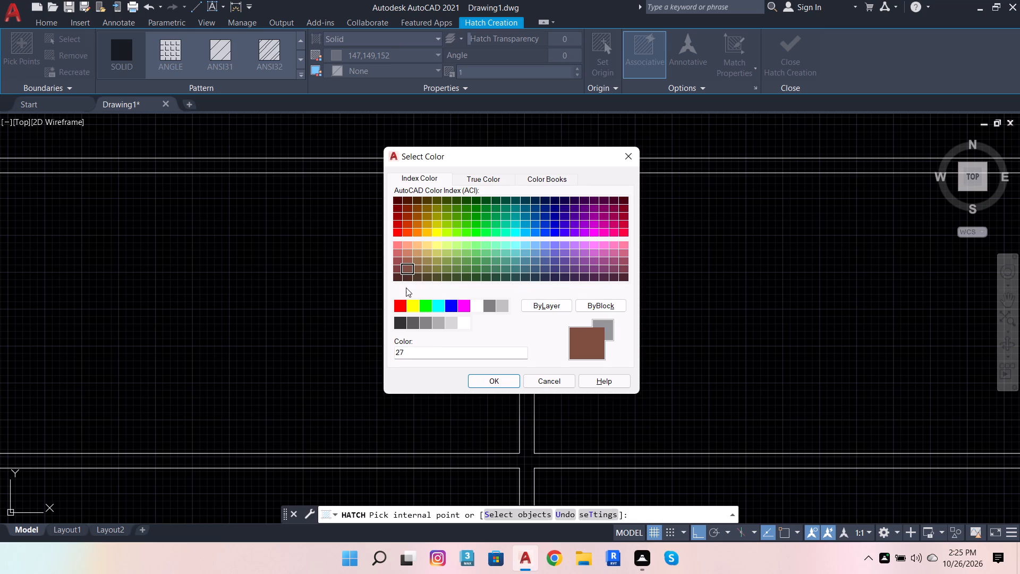
click(394, 267)
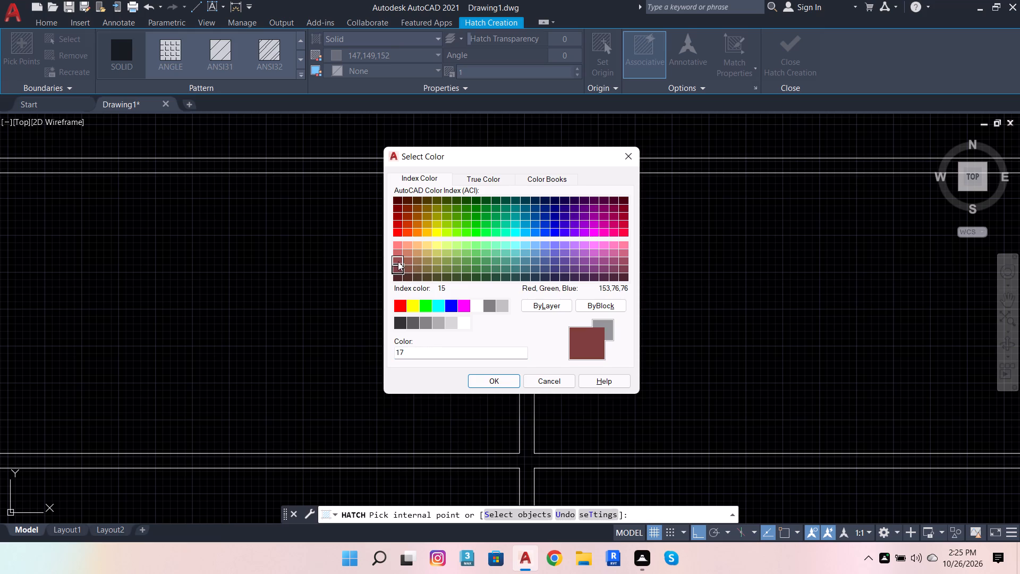
click(398, 263)
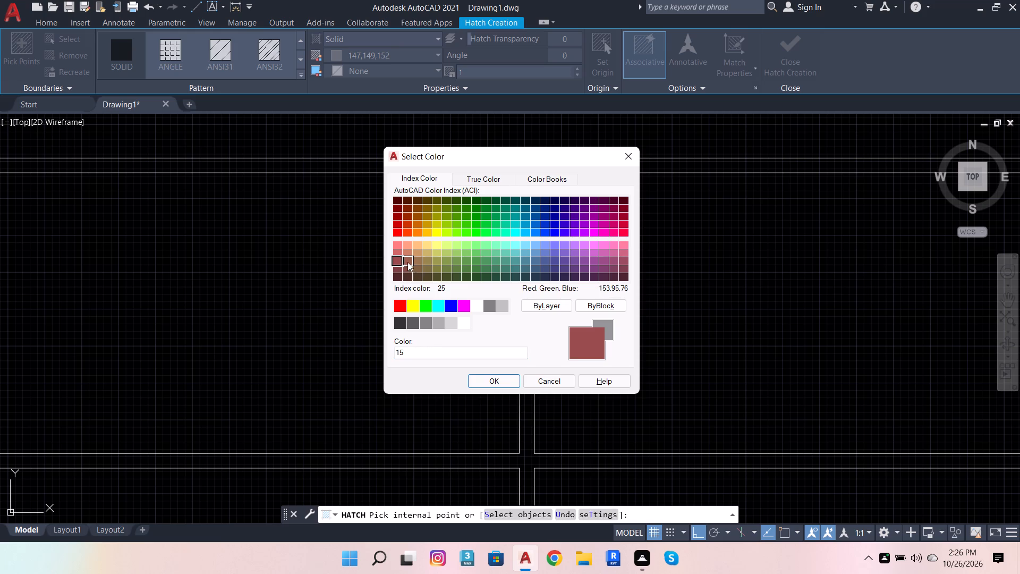
click(500, 381)
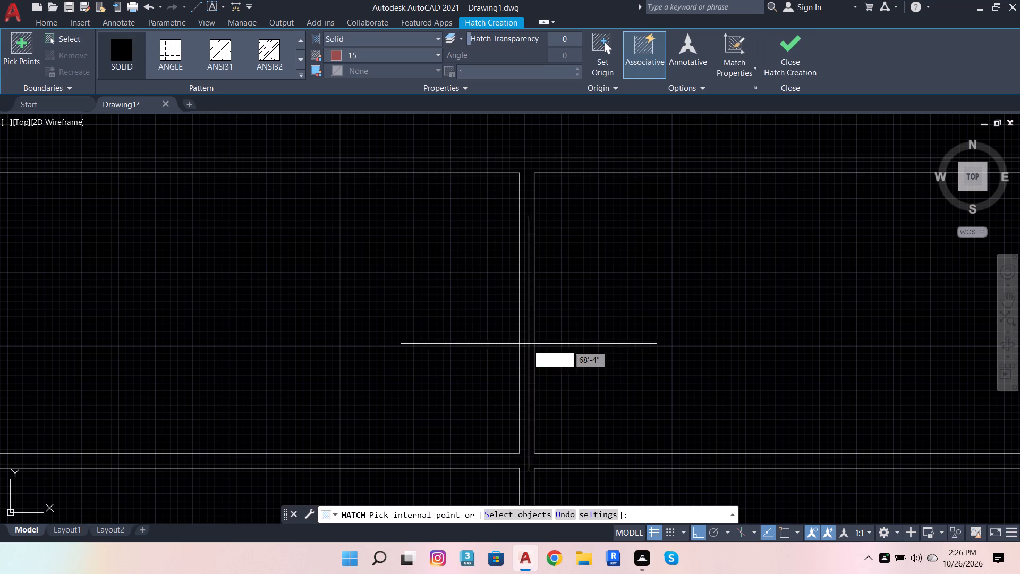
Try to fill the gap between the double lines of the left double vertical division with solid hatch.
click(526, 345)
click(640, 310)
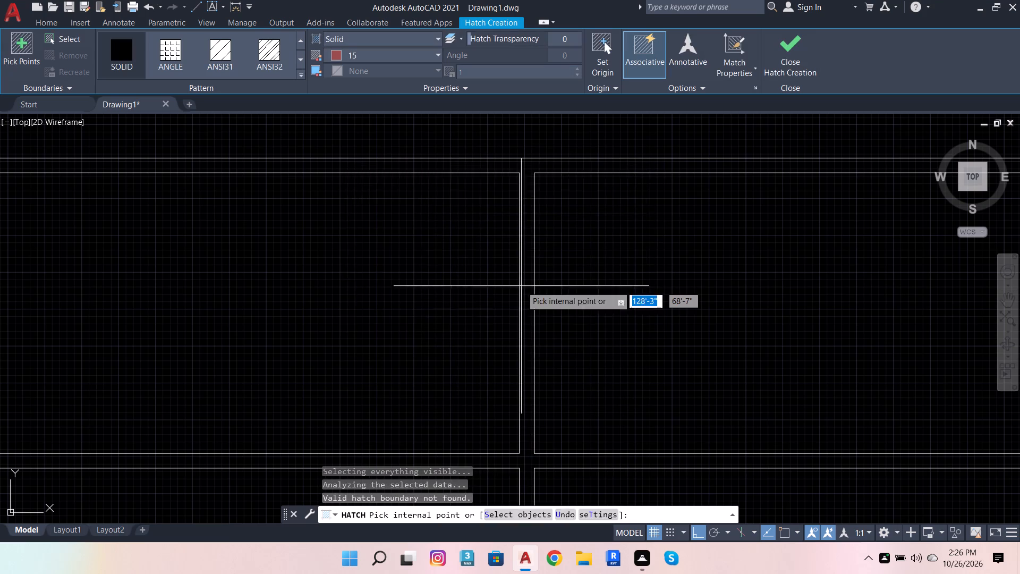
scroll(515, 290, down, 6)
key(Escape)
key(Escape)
Move the whole lower outline straight down by about 16', away from the marked boundary circles.
scroll(454, 290, up, 2)
click(413, 259)
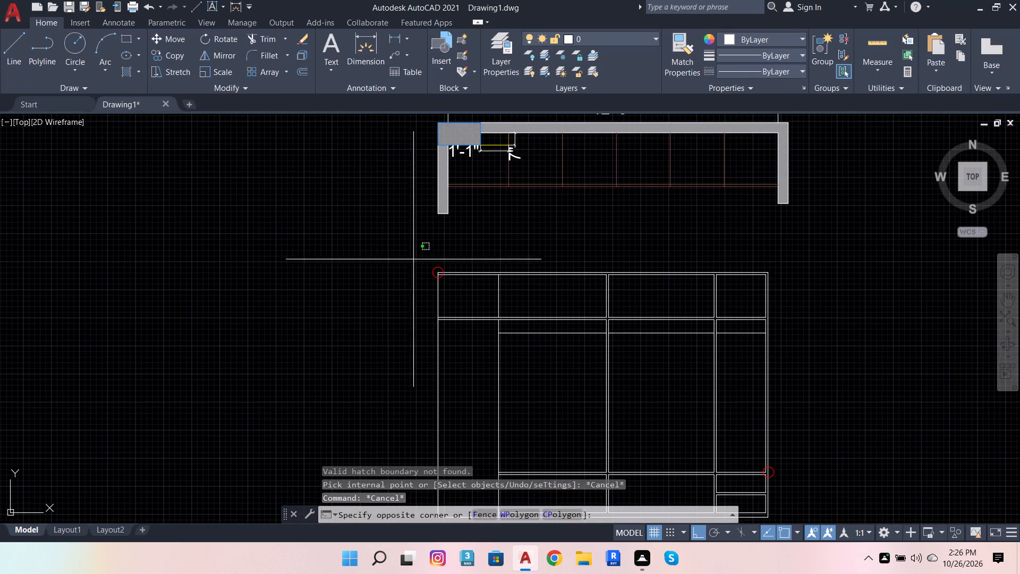
scroll(439, 280, down, 5)
click(512, 329)
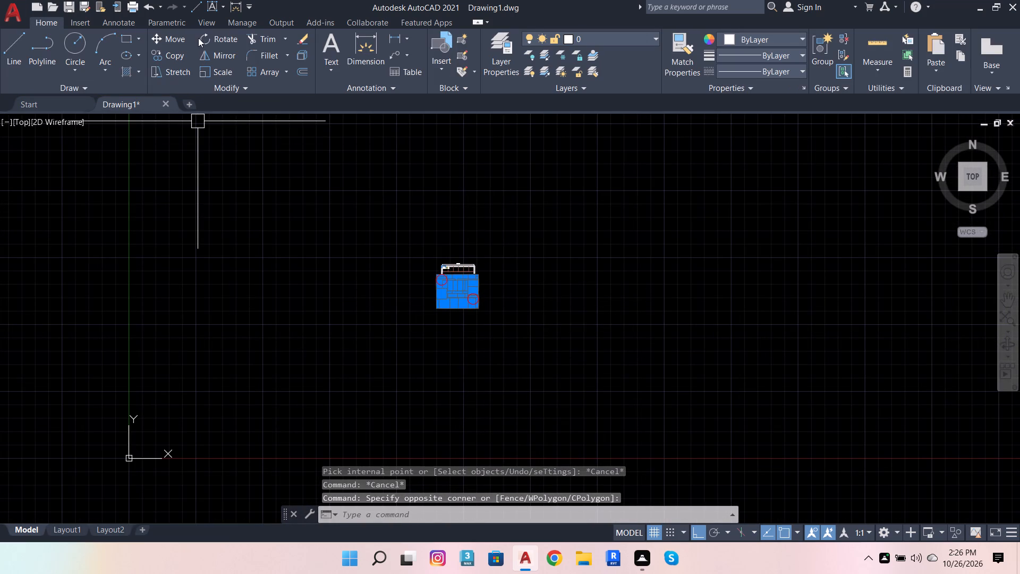
click(185, 38)
scroll(462, 288, up, 3)
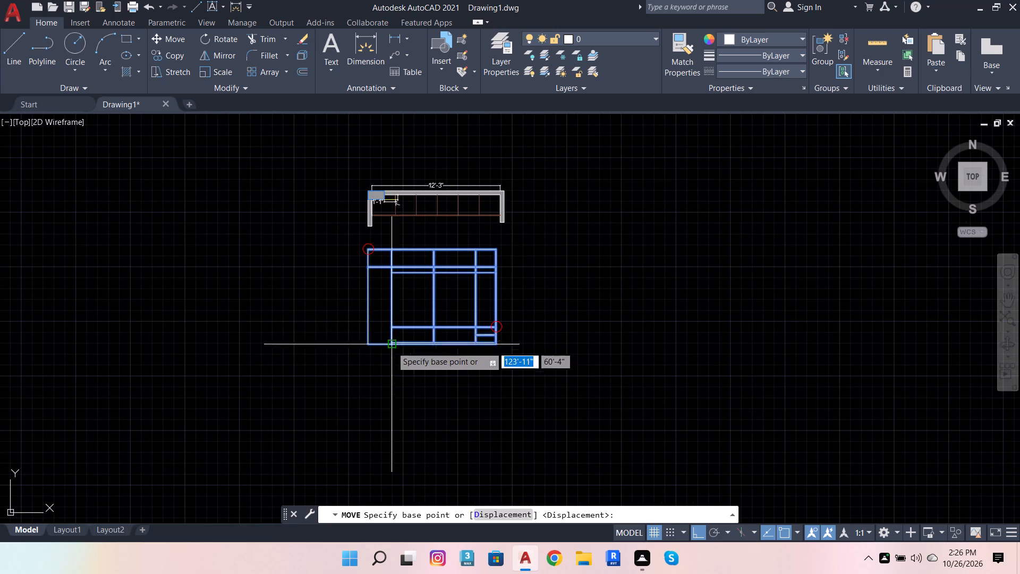
click(370, 346)
scroll(392, 383, down, 3)
scroll(396, 406, up, 2)
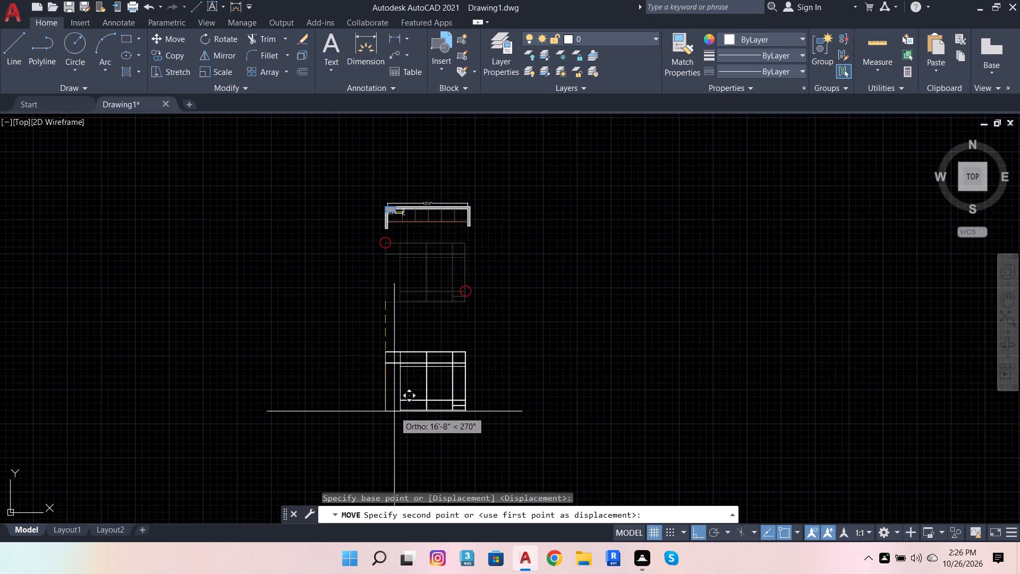
click(386, 407)
scroll(438, 398, up, 4)
key(Escape)
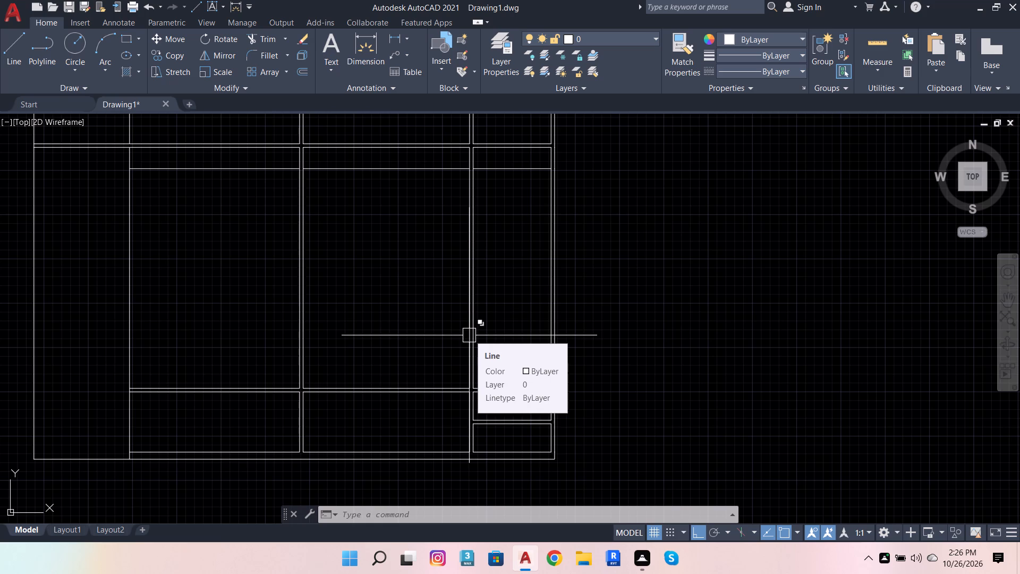
In the bay between the double vertical divisions, offset the bottom edge up twice and the left edge rightward at 1'-2" spacing.
scroll(433, 345, down, 1)
scroll(398, 359, up, 3)
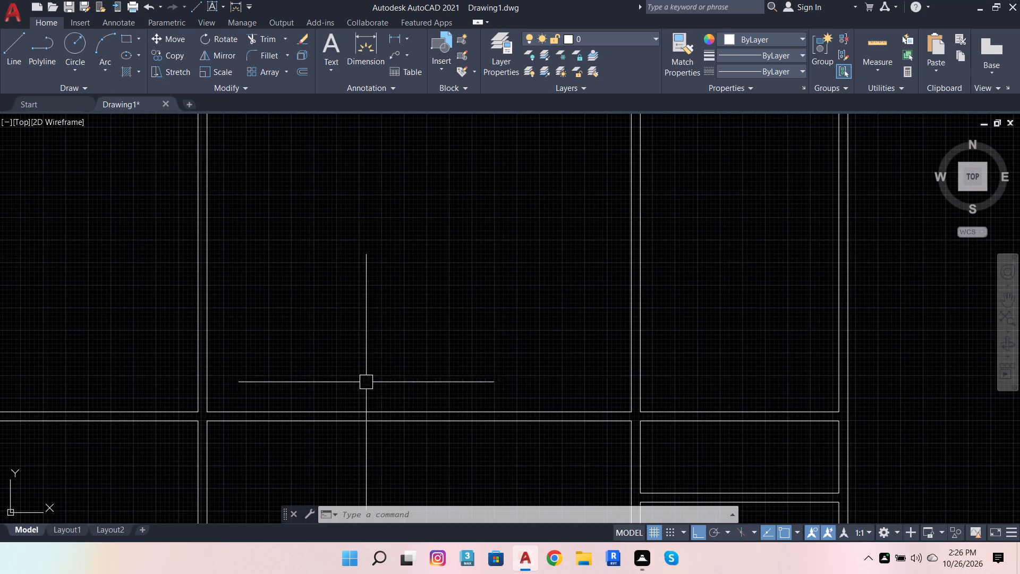
click(348, 405)
key(o)
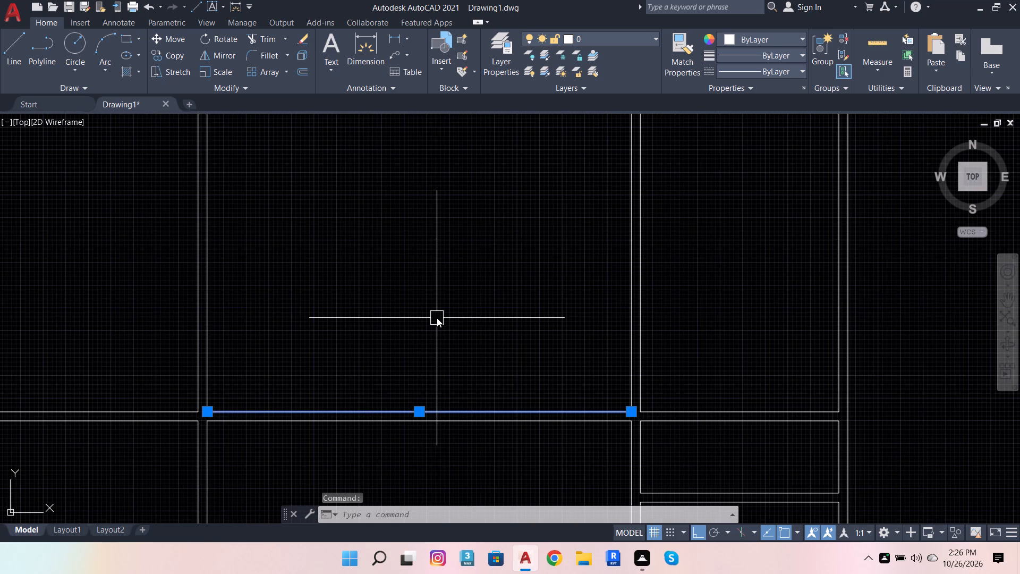
key(Return)
drag(209, 408, 215, 399)
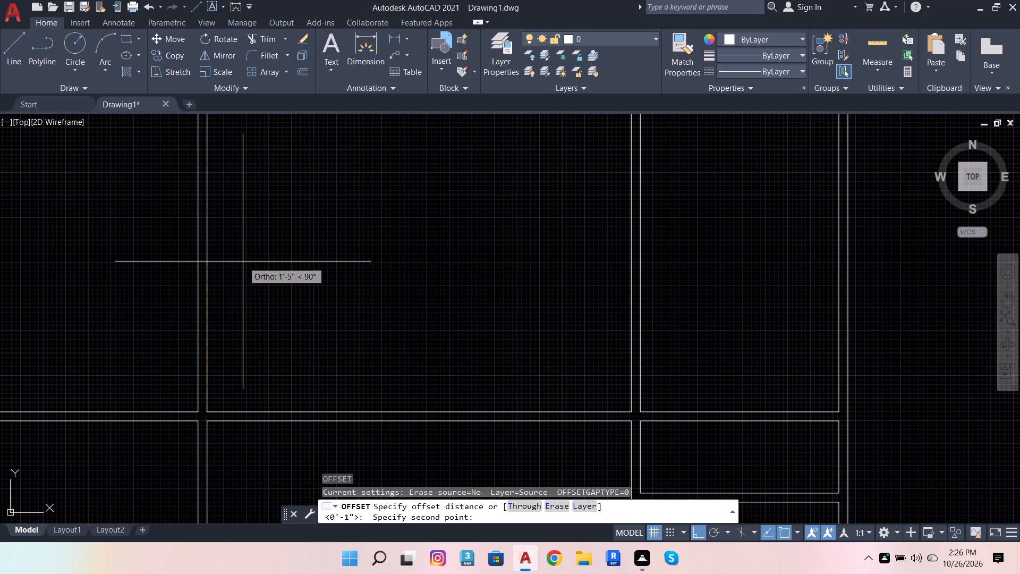
text(1'2)
key(Return)
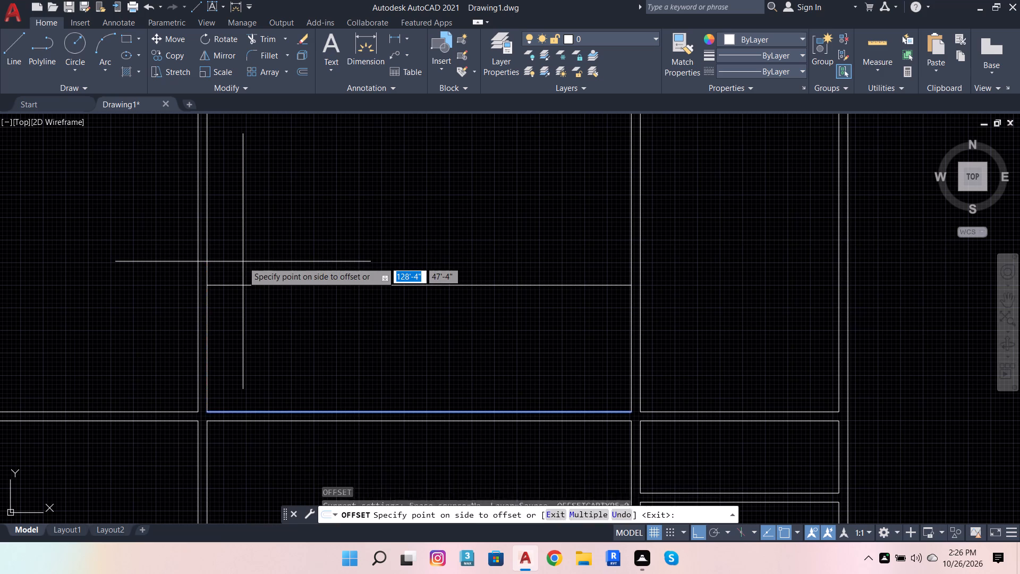
click(243, 261)
drag(224, 283, 228, 276)
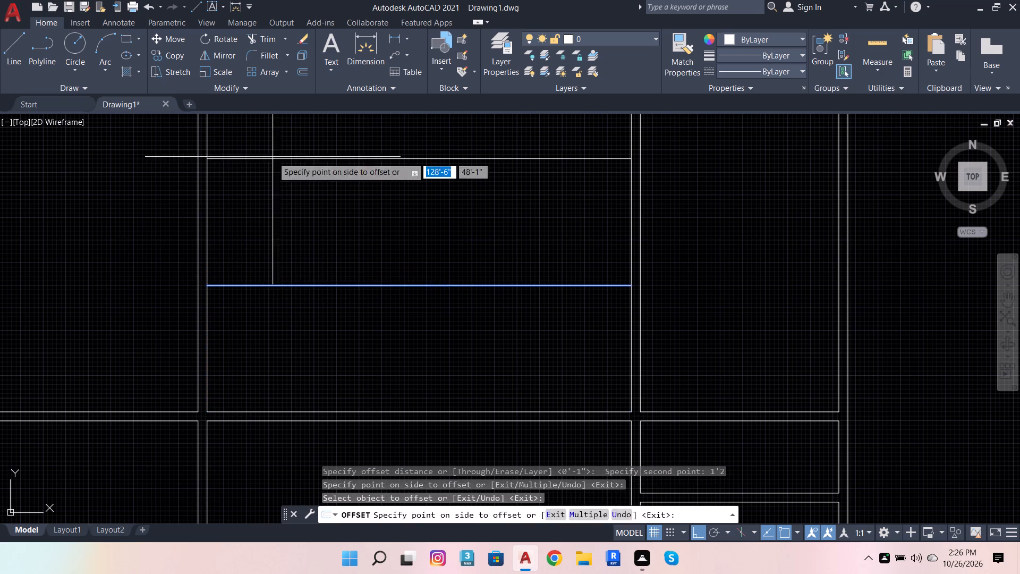
click(275, 155)
click(214, 263)
click(406, 235)
Double the new lines with 1" offsets: the vertical one to the right and both horizontal ones downward.
scroll(404, 292, down, 2)
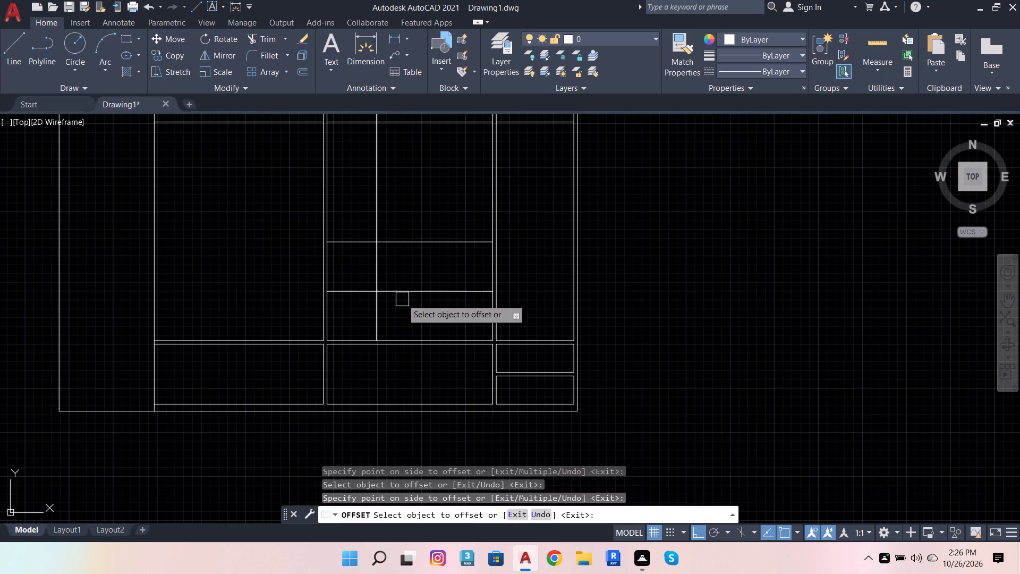
scroll(392, 290, down, 3)
scroll(397, 284, up, 3)
click(304, 77)
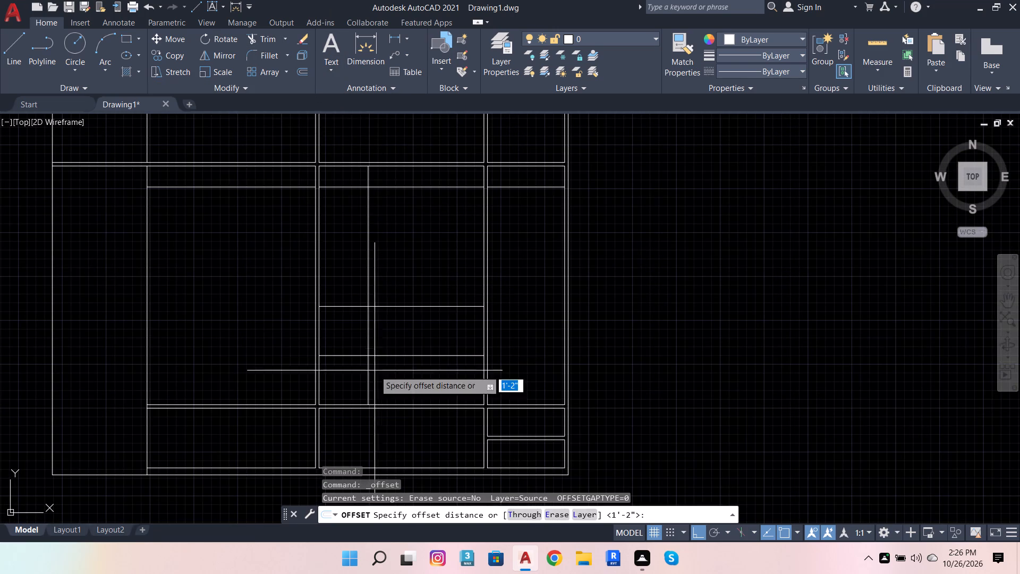
scroll(369, 411, up, 2)
click(365, 393)
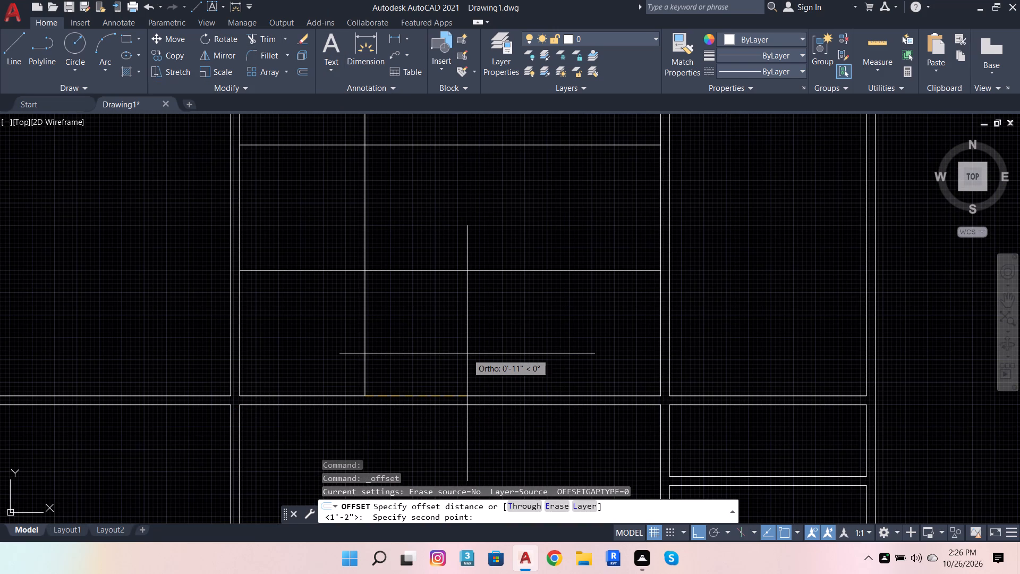
key(1)
key(Return)
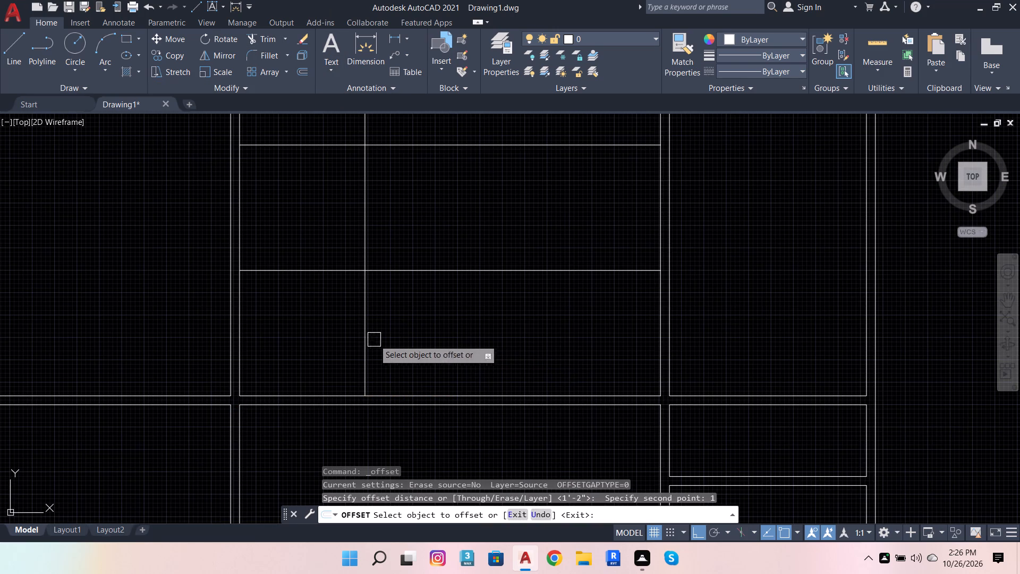
drag(371, 334, 378, 335)
drag(453, 343, 449, 337)
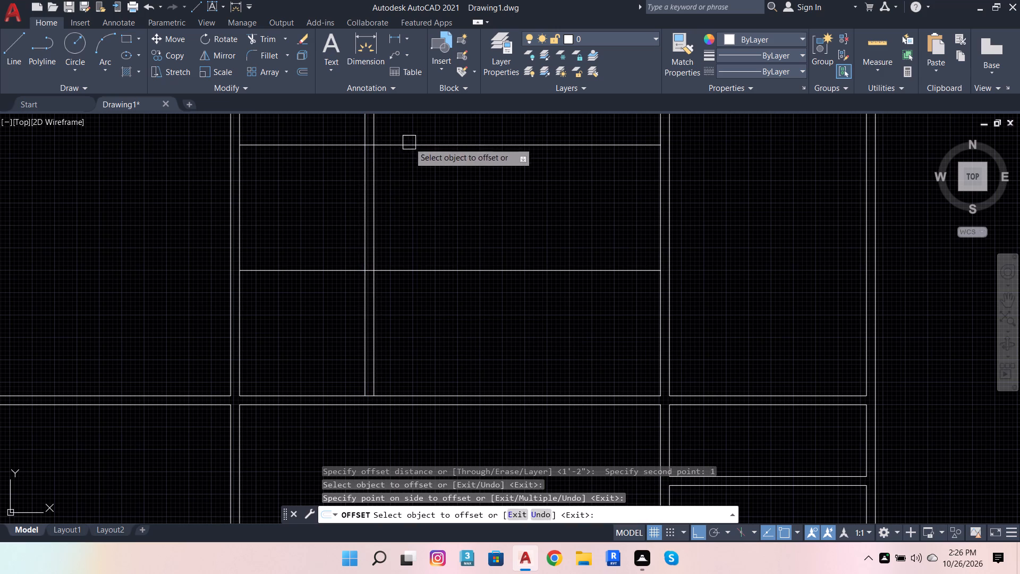
click(409, 142)
click(419, 180)
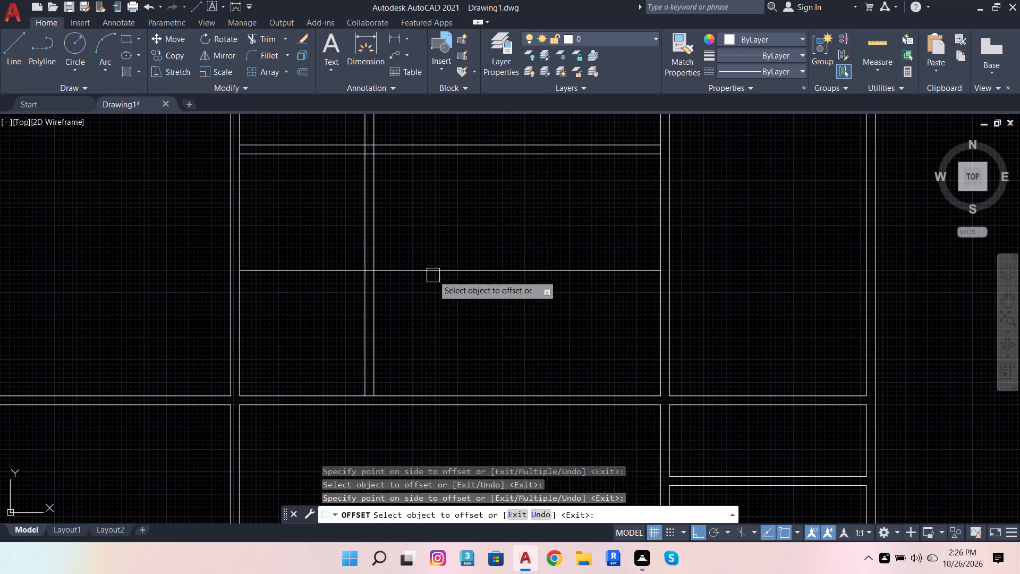
drag(432, 270, 435, 277)
click(429, 308)
Offset the bottom edge of the bay left of the left double division upward by 9".
scroll(423, 361, down, 2)
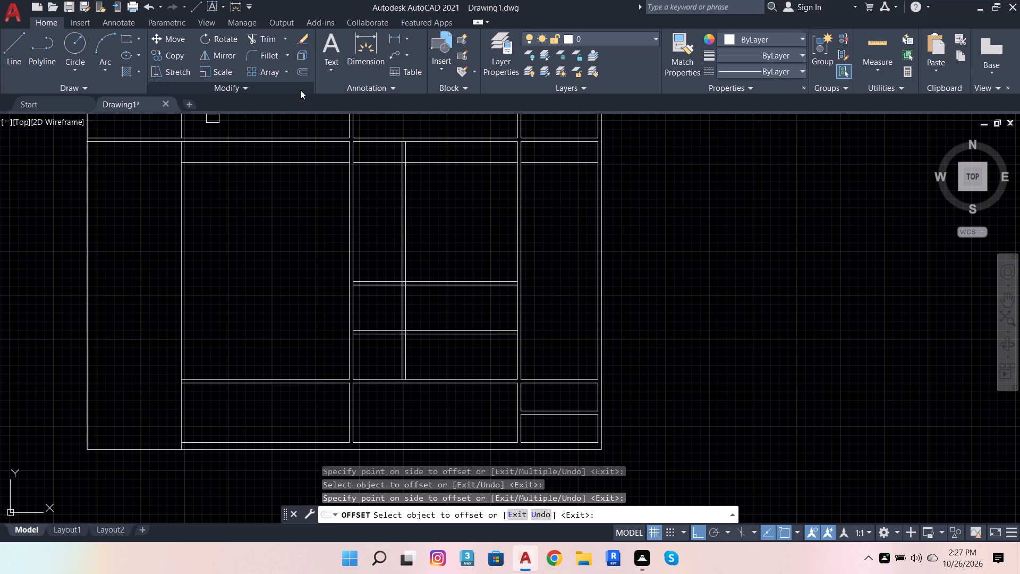
click(308, 68)
scroll(376, 386, up, 3)
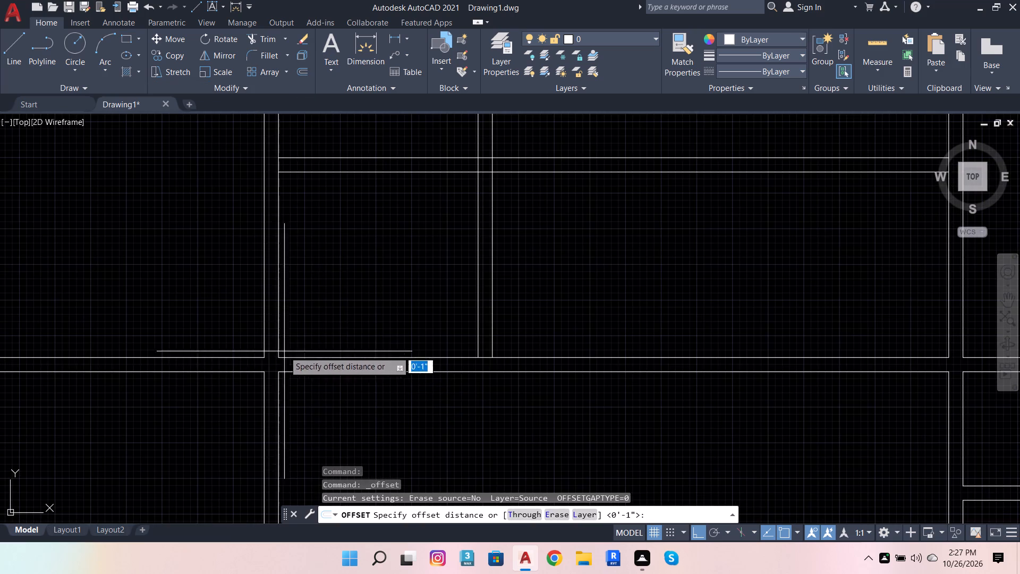
click(268, 353)
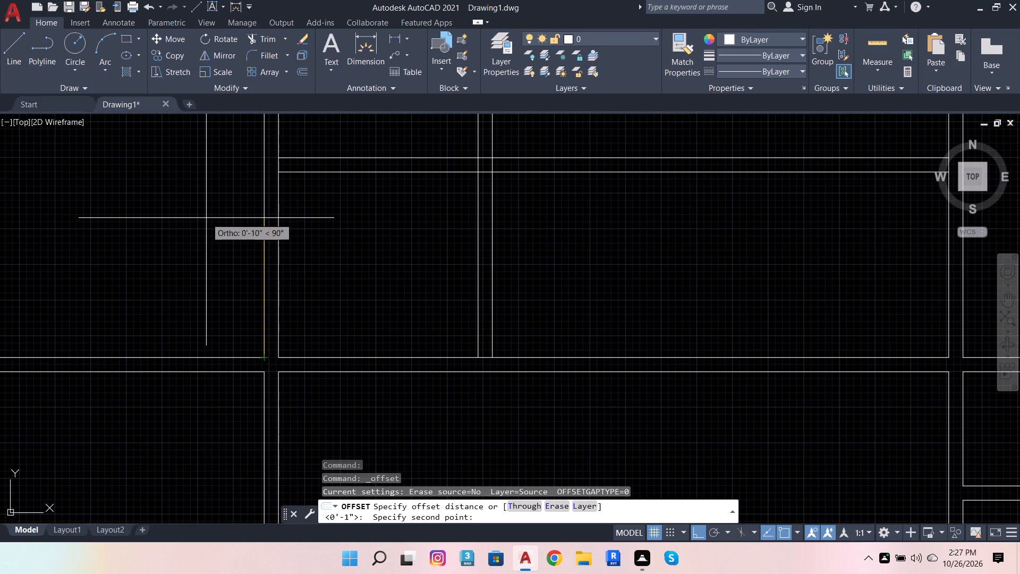
key(9)
key(Return)
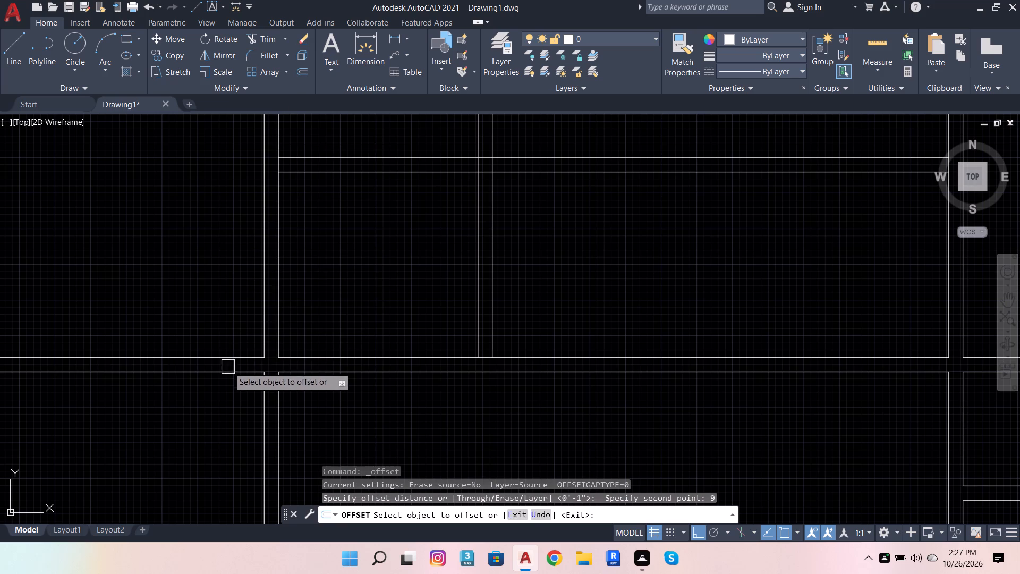
click(225, 351)
drag(198, 271, 198, 265)
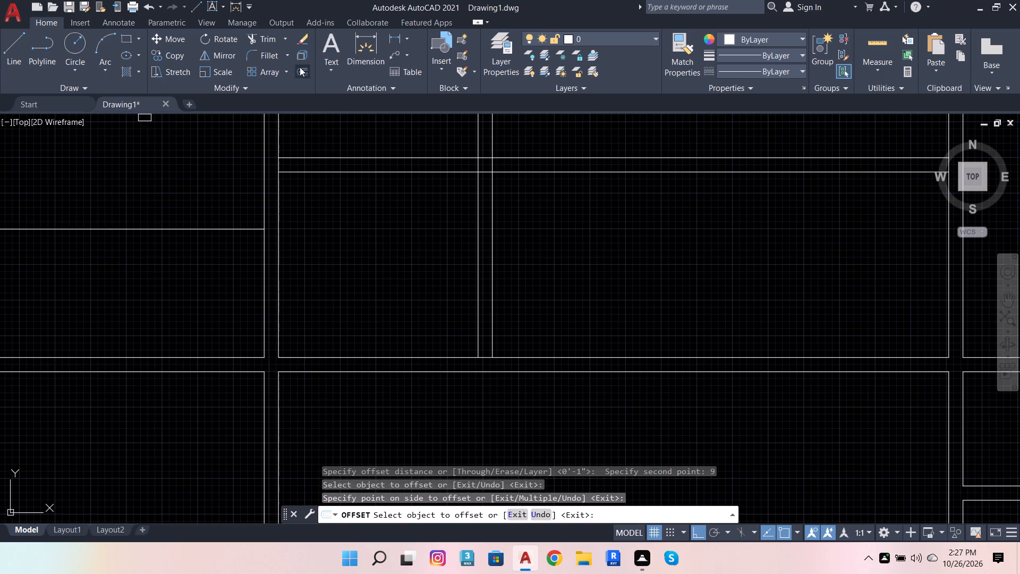
Offset the new horizontal line in the left bay upward by 1" to form a double line.
click(300, 67)
click(254, 233)
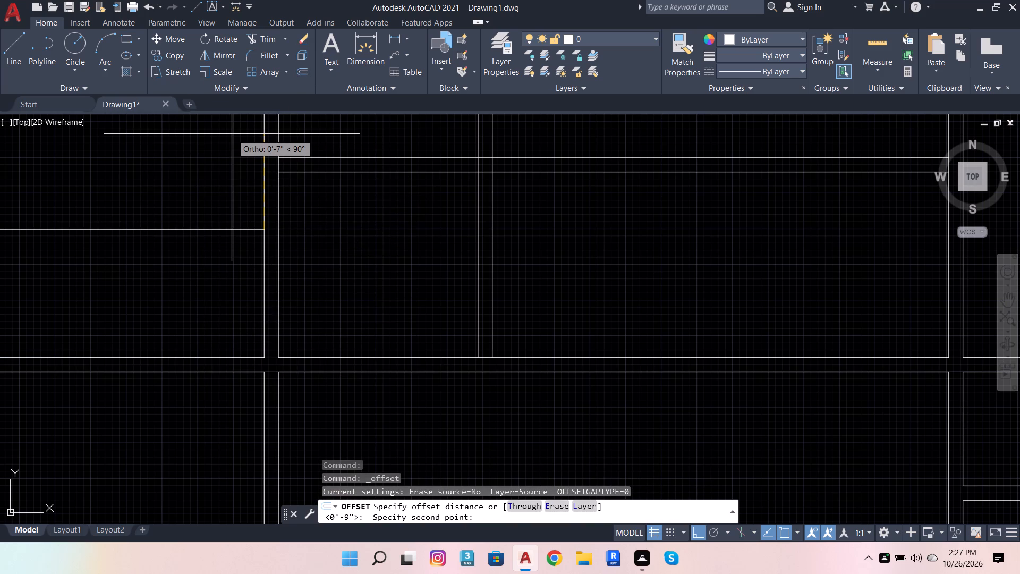
key(1)
key(Return)
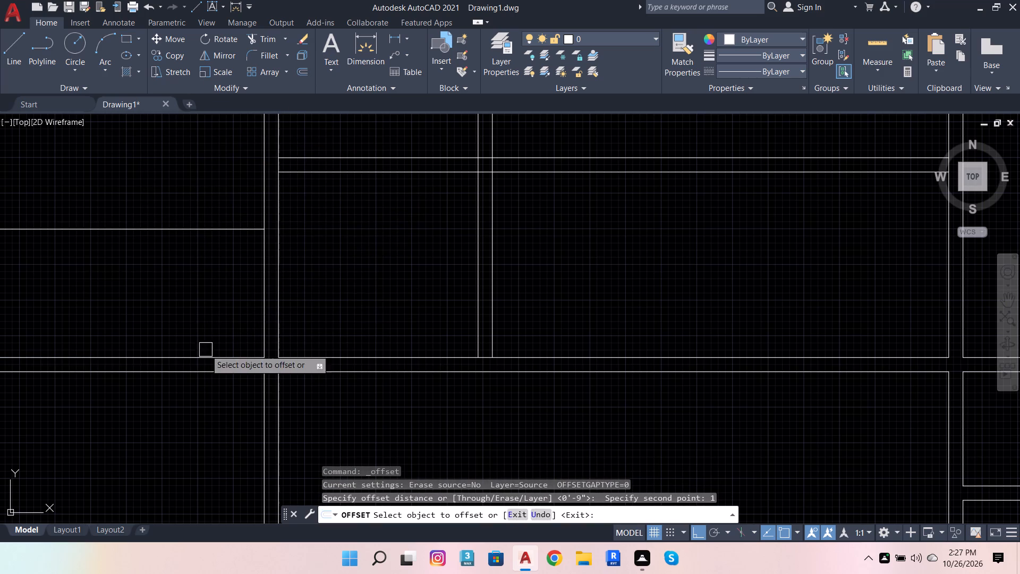
click(229, 227)
click(199, 179)
Offset the right edge of the left bay leftward by 1'-2".
scroll(314, 275, down, 2)
scroll(334, 274, up, 1)
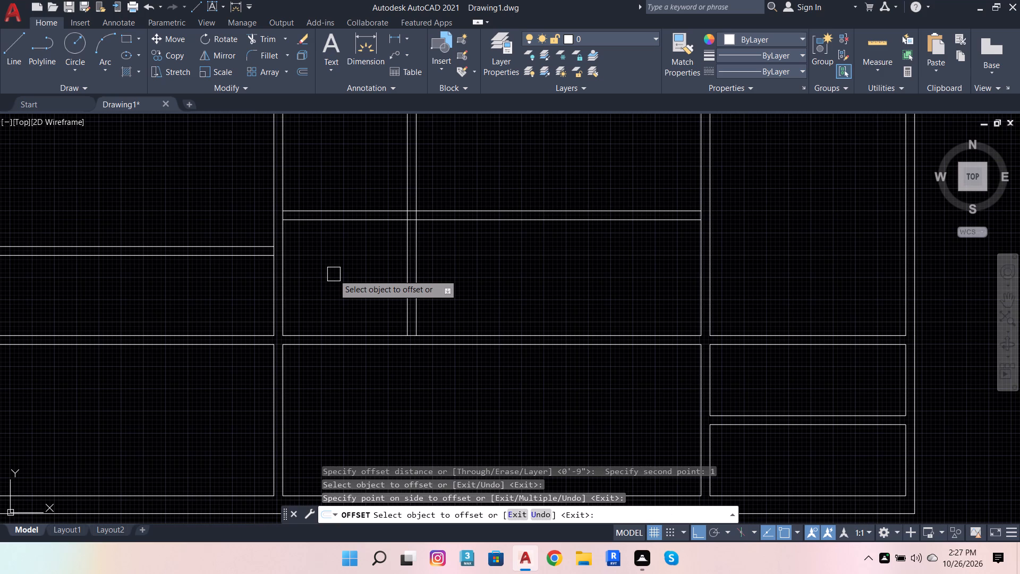
click(304, 74)
click(273, 332)
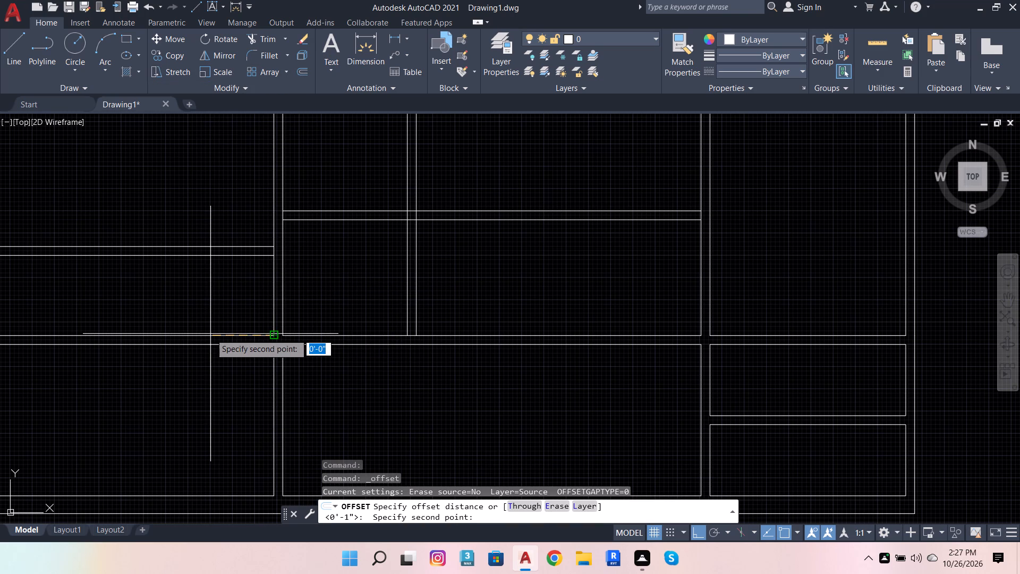
text(1')
key(2)
key(Return)
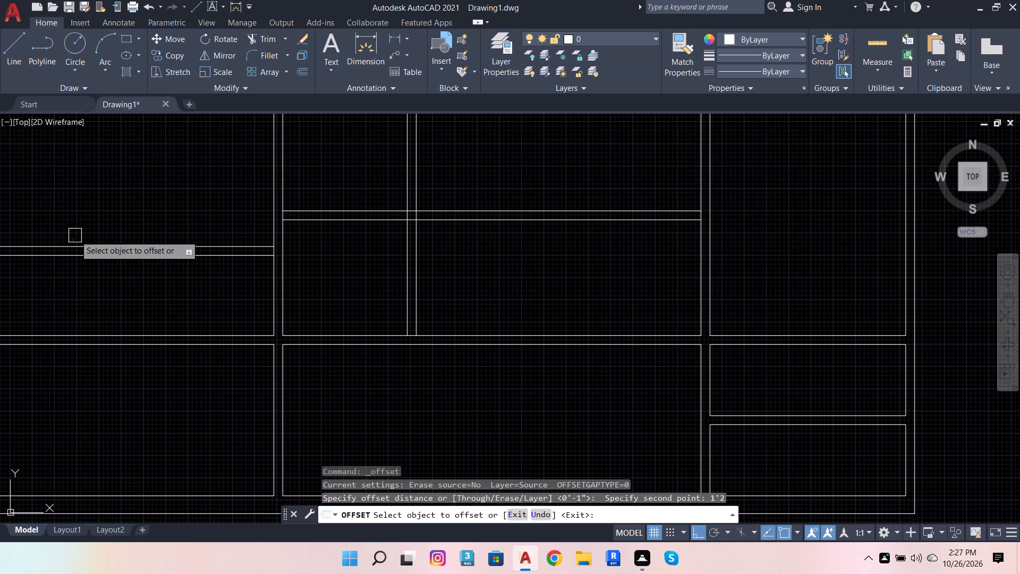
click(271, 309)
click(179, 300)
Trim the central bay's vertical pair above the upper shelf lines and both shelf pairs beyond that vertical pair.
scroll(225, 303, down, 2)
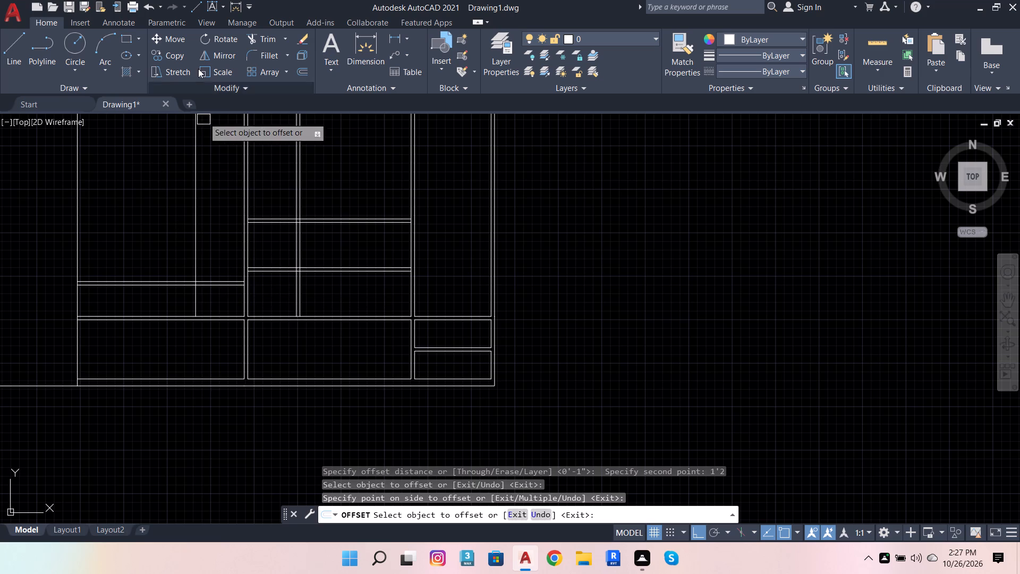
click(261, 40)
scroll(315, 185, up, 1)
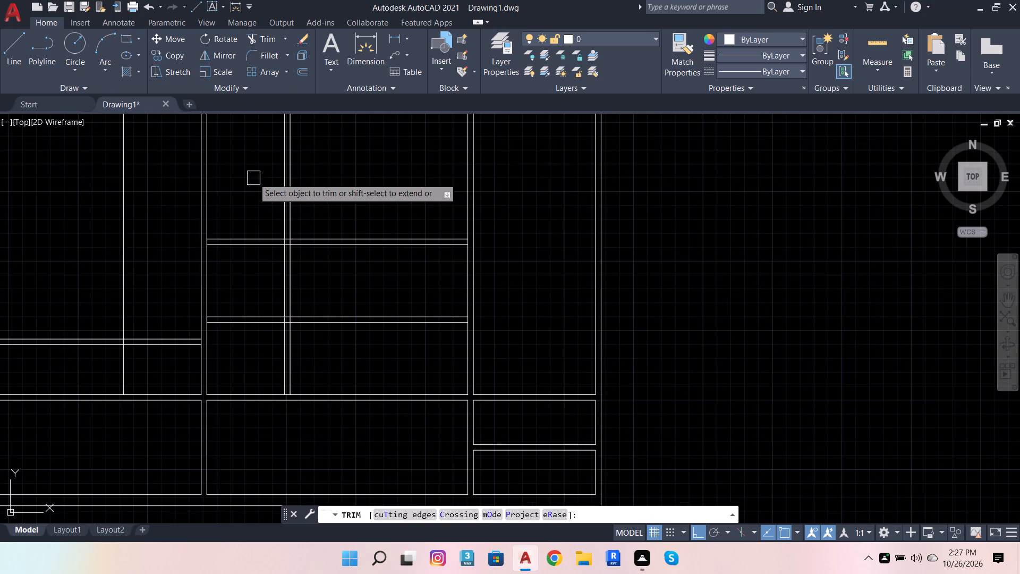
drag(251, 177, 351, 355)
Trim the inner vertical's overlap at the upper shelf's corner and the vertical pair between the two shelves.
scroll(314, 247, down, 3)
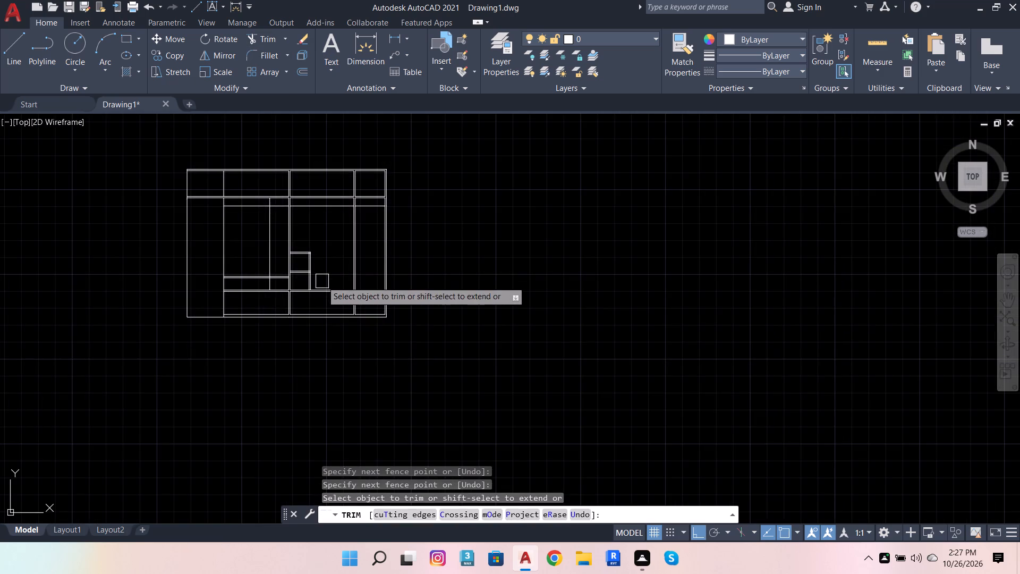
scroll(314, 249, up, 4)
scroll(285, 283, up, 3)
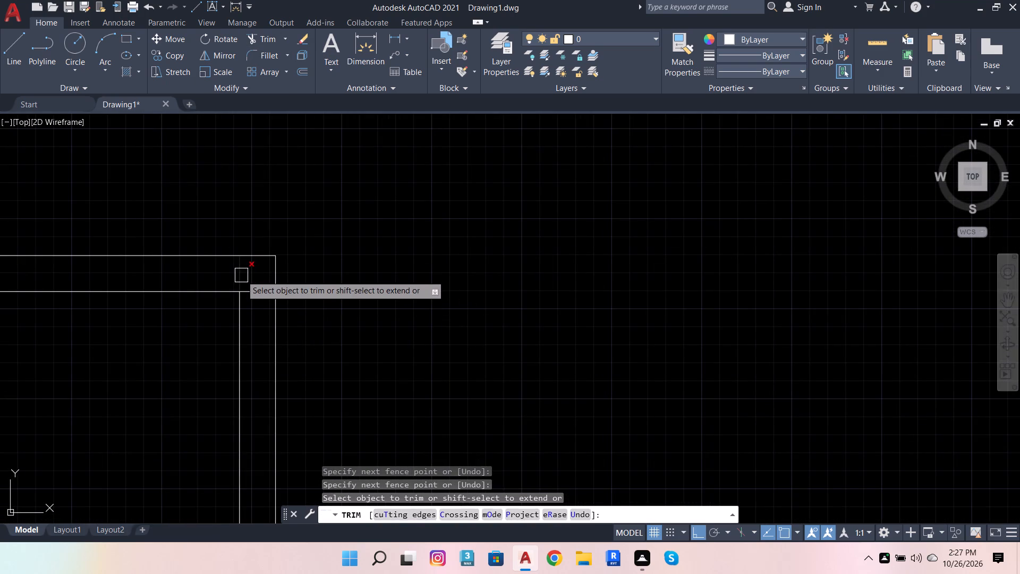
click(241, 275)
scroll(288, 304, down, 2)
click(325, 391)
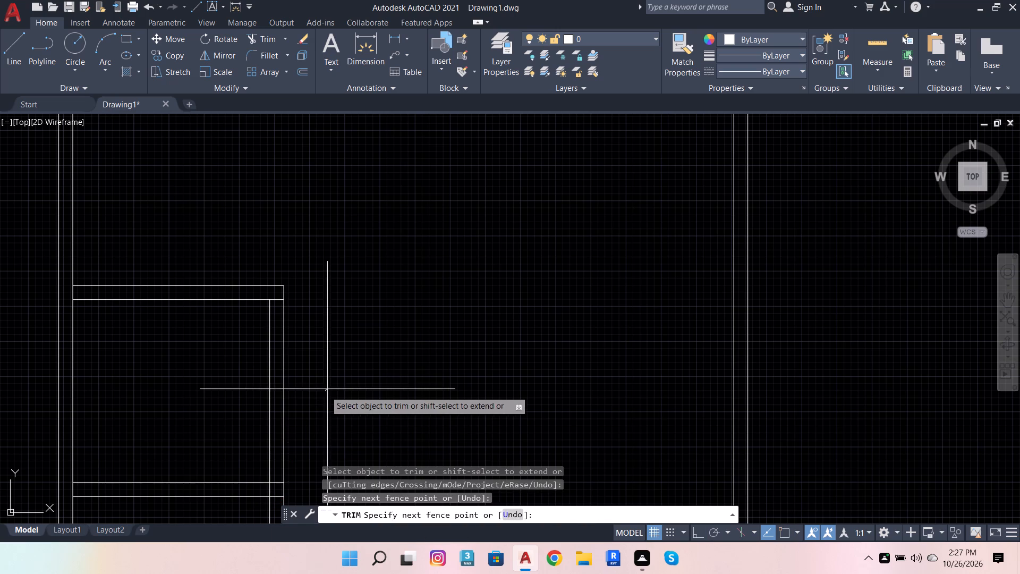
click(225, 391)
Trim the vertical pair below the lower shelf and the leftover inner segment crossing that shelf's end.
scroll(300, 393, down, 3)
scroll(277, 465, up, 3)
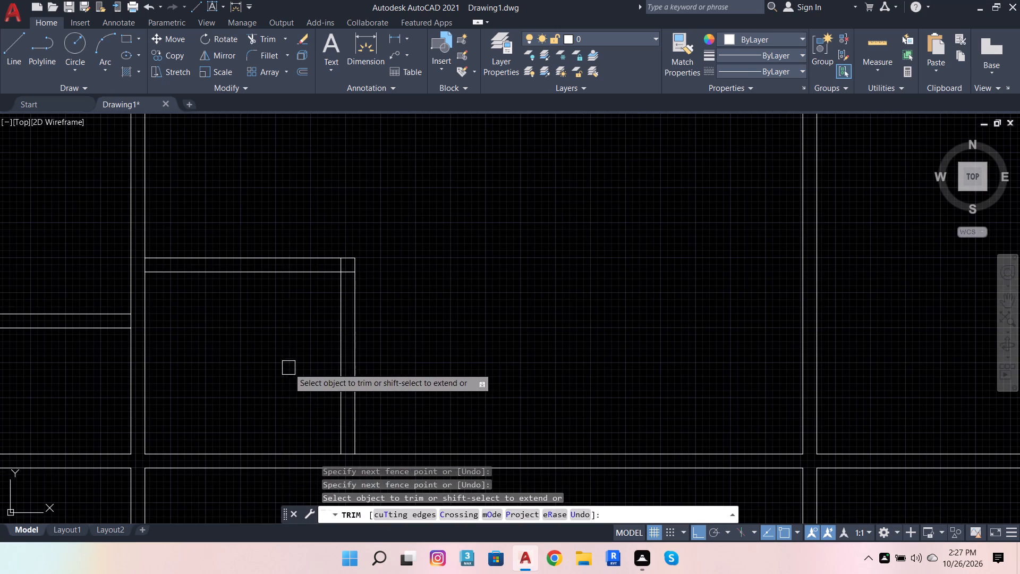
click(288, 368)
click(399, 366)
scroll(345, 249, up, 4)
click(297, 354)
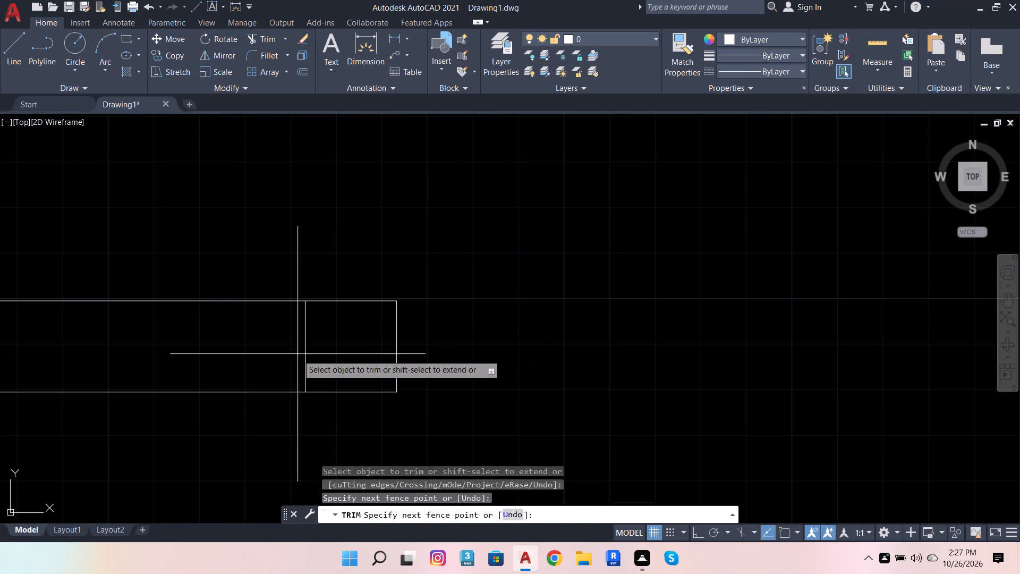
scroll(628, 284, down, 1)
click(454, 324)
Trim the leftover segment at the shelf's end and the central division's lines where the lower shelf and left bay's shelf pair join it.
scroll(558, 355, down, 4)
scroll(415, 356, up, 4)
click(414, 343)
scroll(447, 374, down, 4)
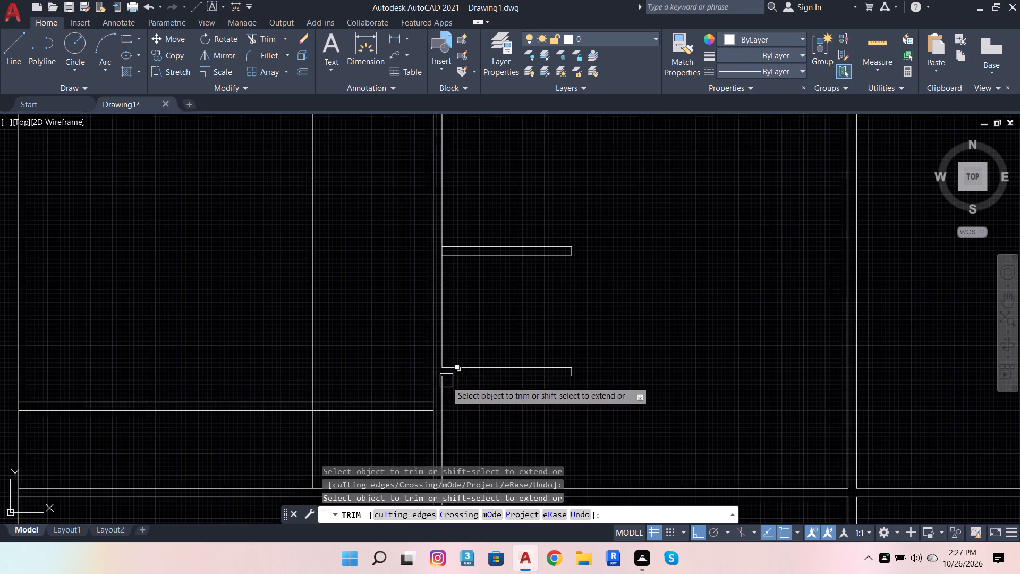
scroll(430, 263, up, 3)
click(439, 227)
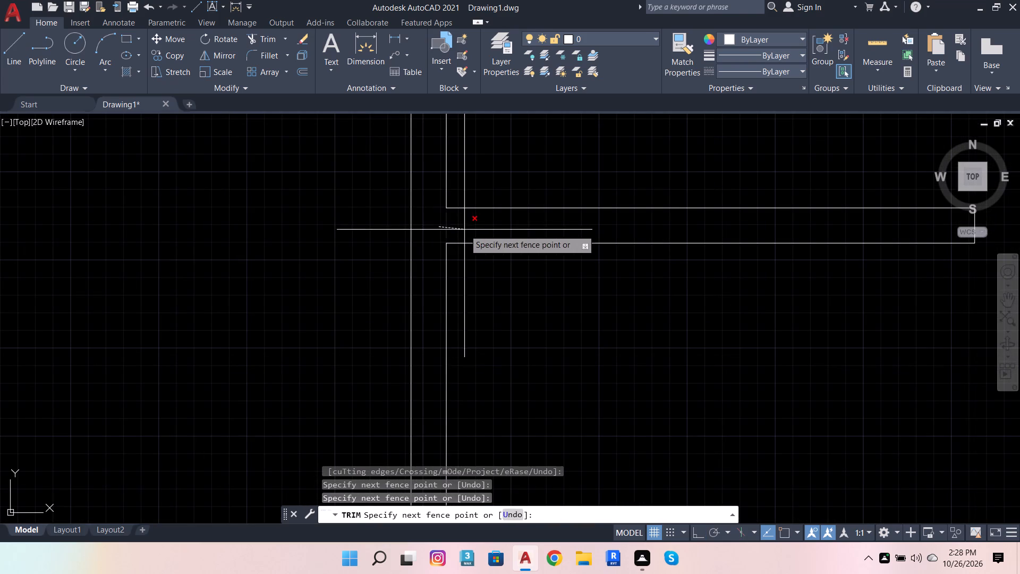
click(464, 230)
scroll(554, 300, down, 5)
scroll(535, 362, up, 5)
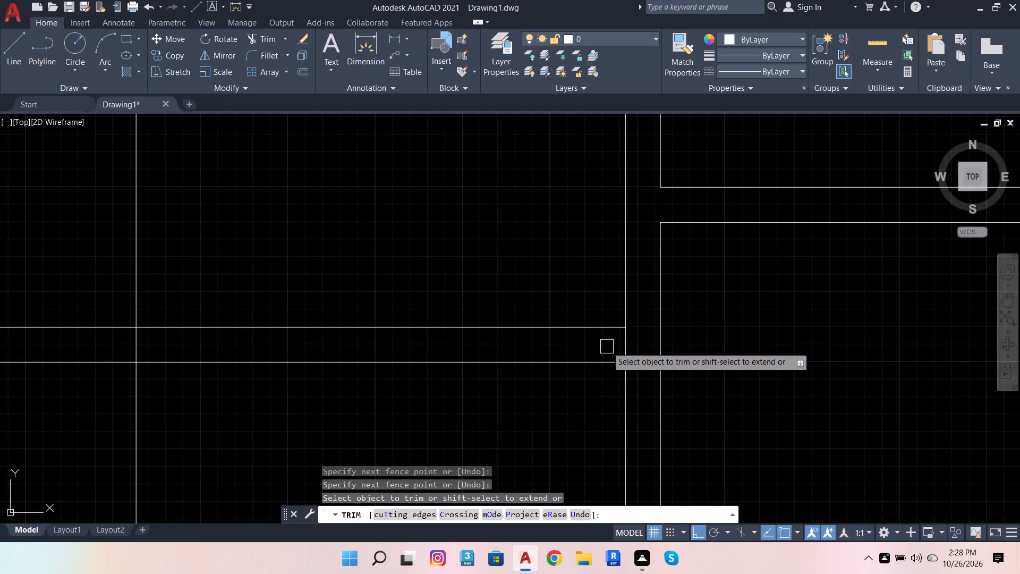
click(613, 347)
click(631, 343)
Trim the left bay's shelf pair beyond its inner vertical, and that vertical above and below the pair, leaving a shelf against the central division.
scroll(635, 369, down, 3)
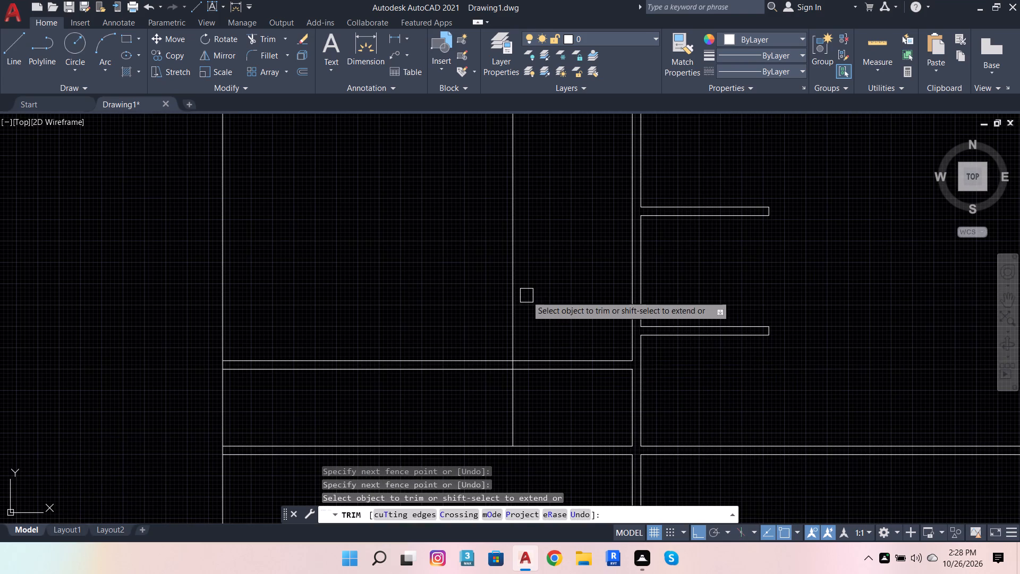
drag(526, 296, 543, 413)
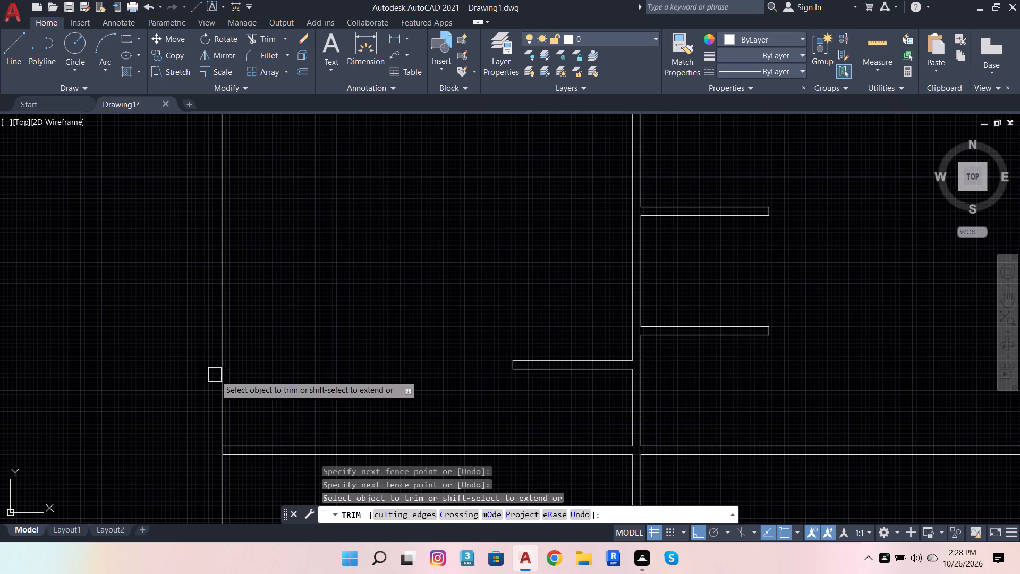
Extend the left bay's shelf pair back to the bay's left edge and trim its overlap inside the central division.
scroll(209, 366, down, 3)
scroll(276, 410, up, 3)
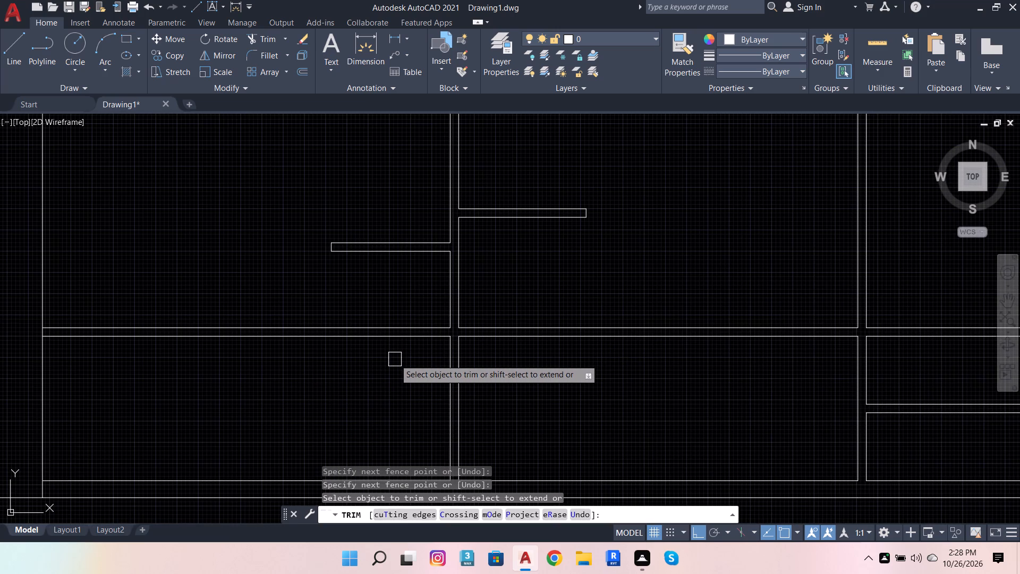
scroll(393, 308, down, 1)
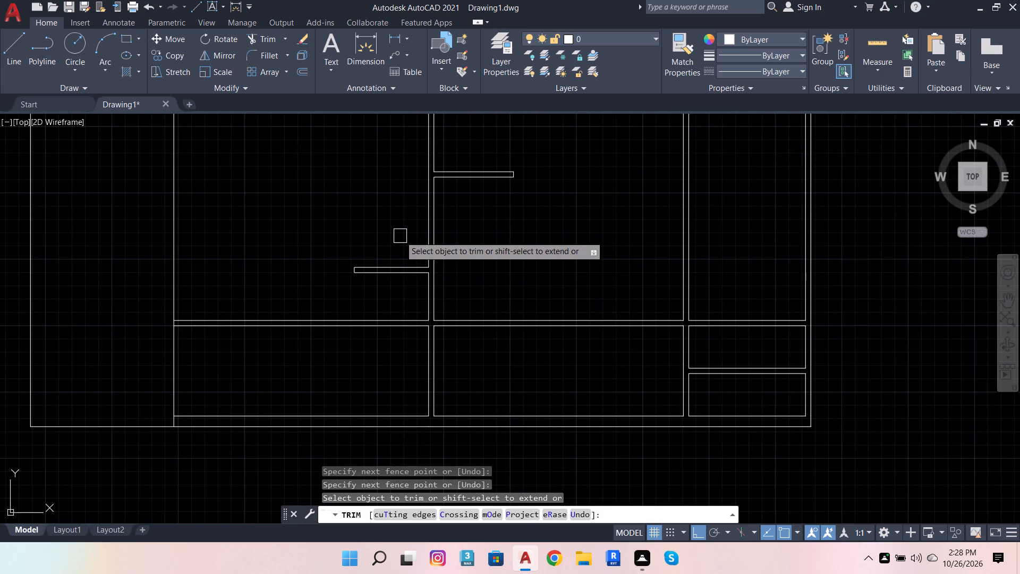
shift+drag(401, 236, 381, 240)
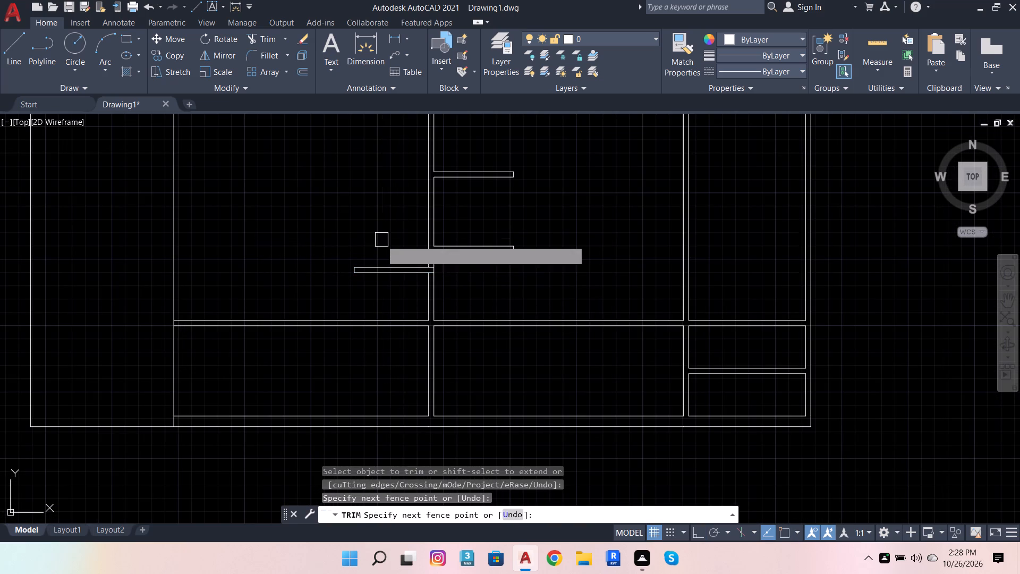
shift+drag(393, 250, 384, 284)
scroll(435, 270, up, 4)
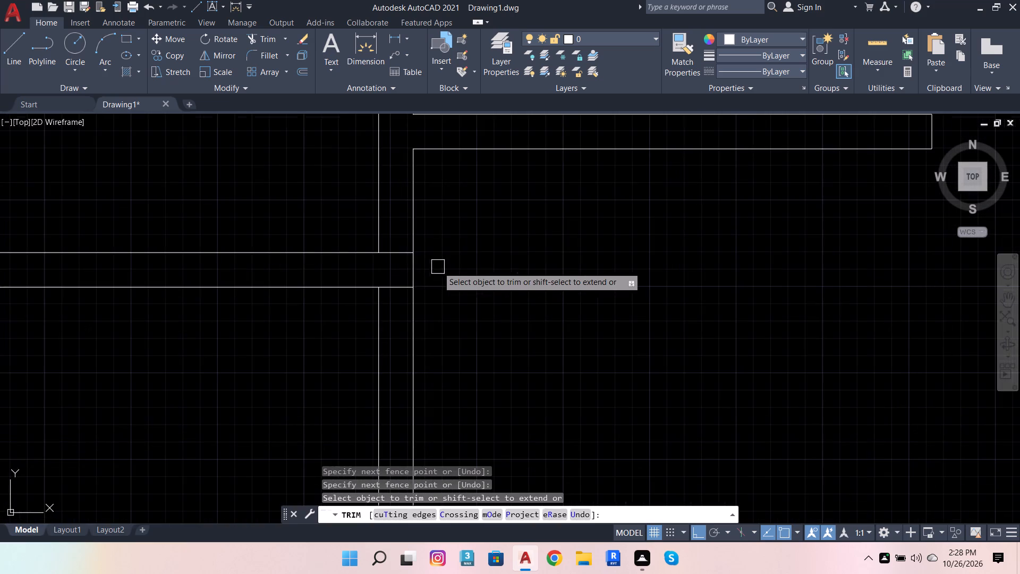
drag(394, 227, 397, 315)
scroll(490, 339, down, 4)
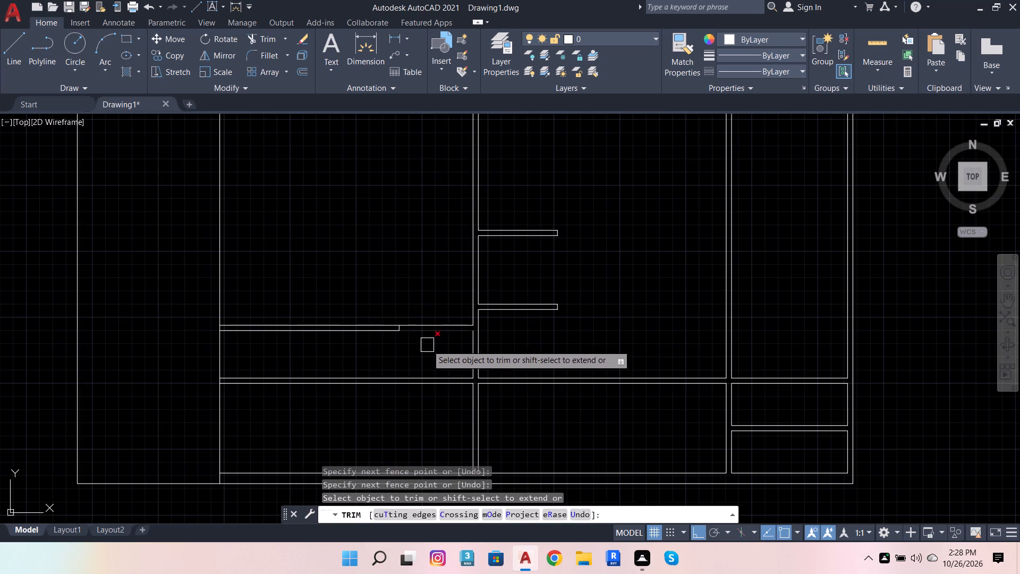
key(Escape)
Copy the left bay's horizontal shelf pair straight upward by 10", using the corner of the lower compartment as base point.
click(378, 348)
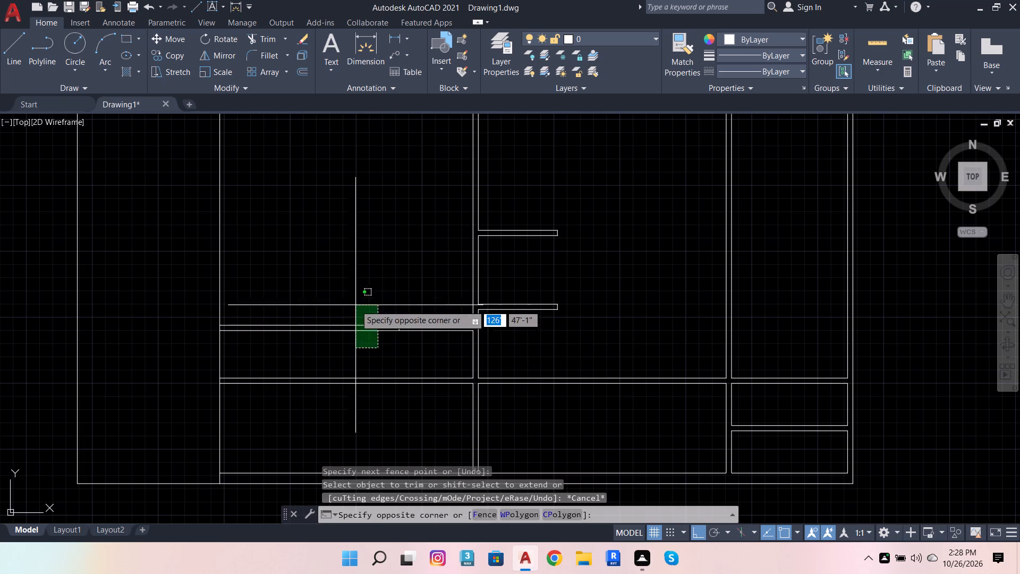
click(354, 303)
click(222, 356)
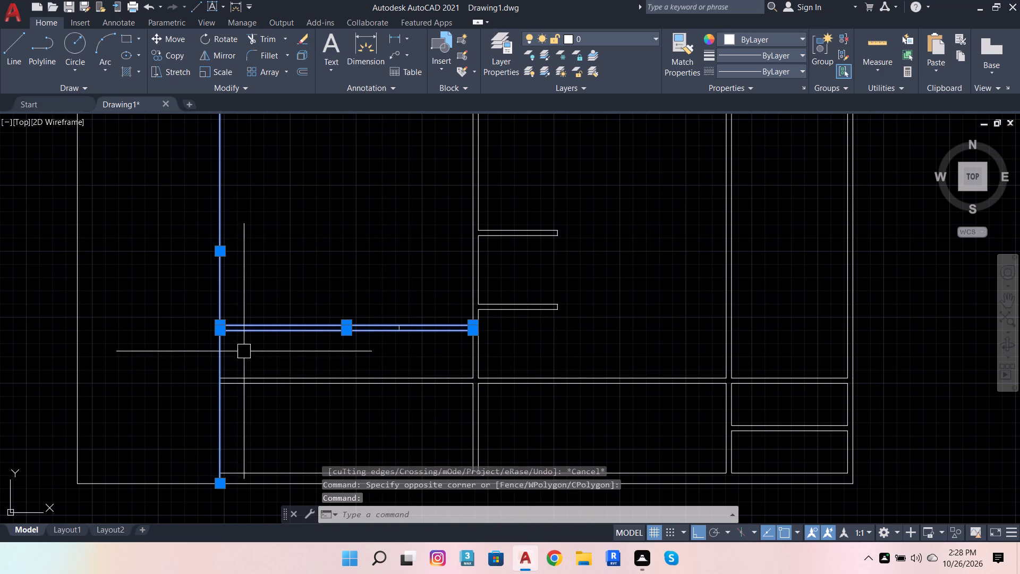
key(Escape)
drag(362, 358, 365, 351)
click(334, 291)
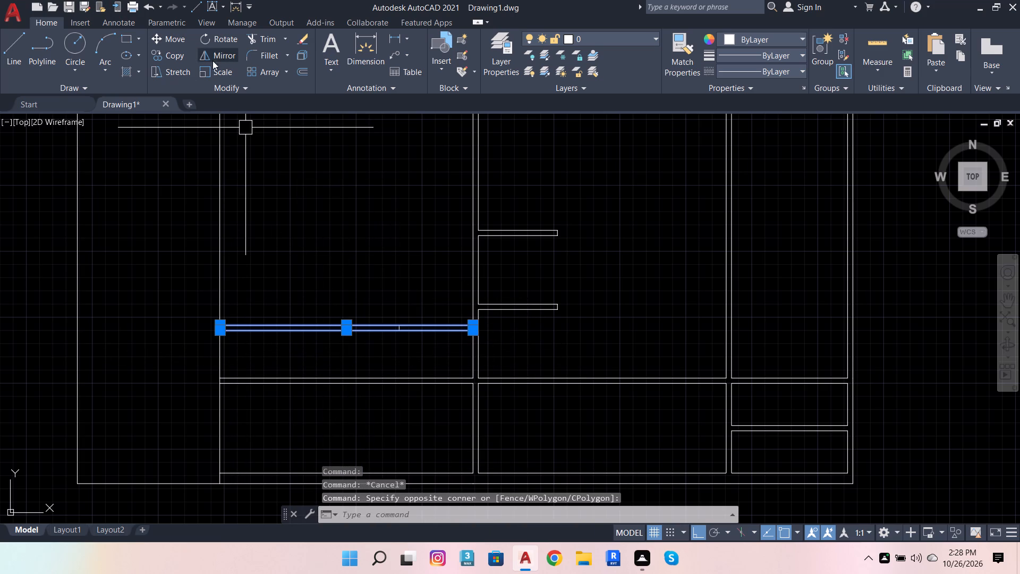
click(175, 59)
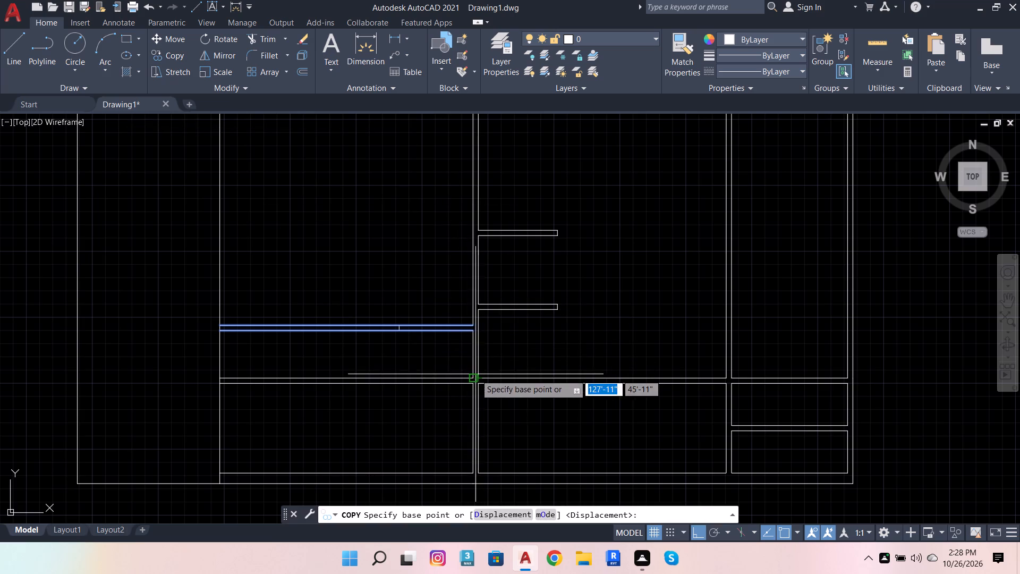
click(473, 377)
scroll(471, 320, up, 2)
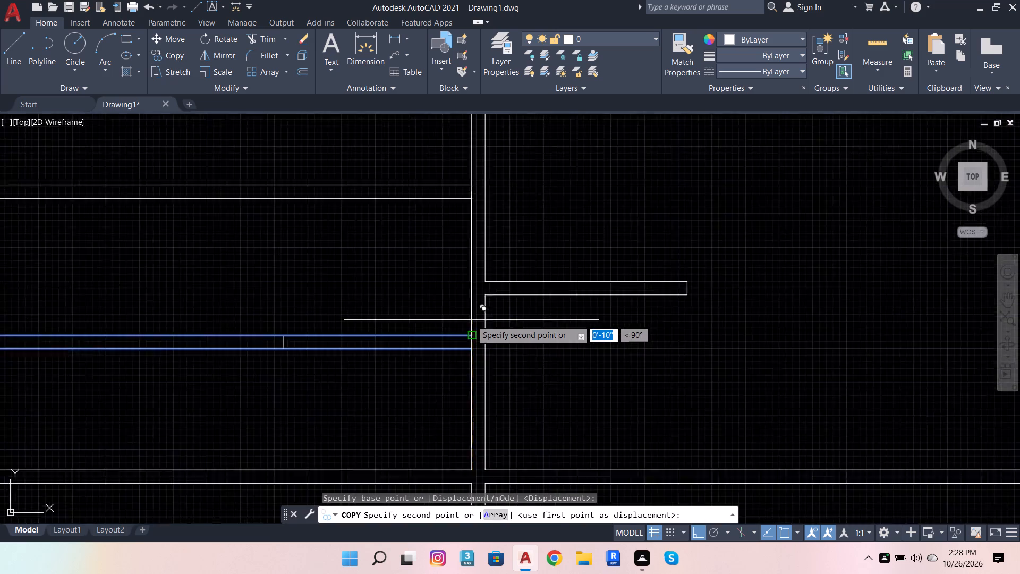
scroll(471, 320, up, 1)
click(468, 342)
key(Escape)
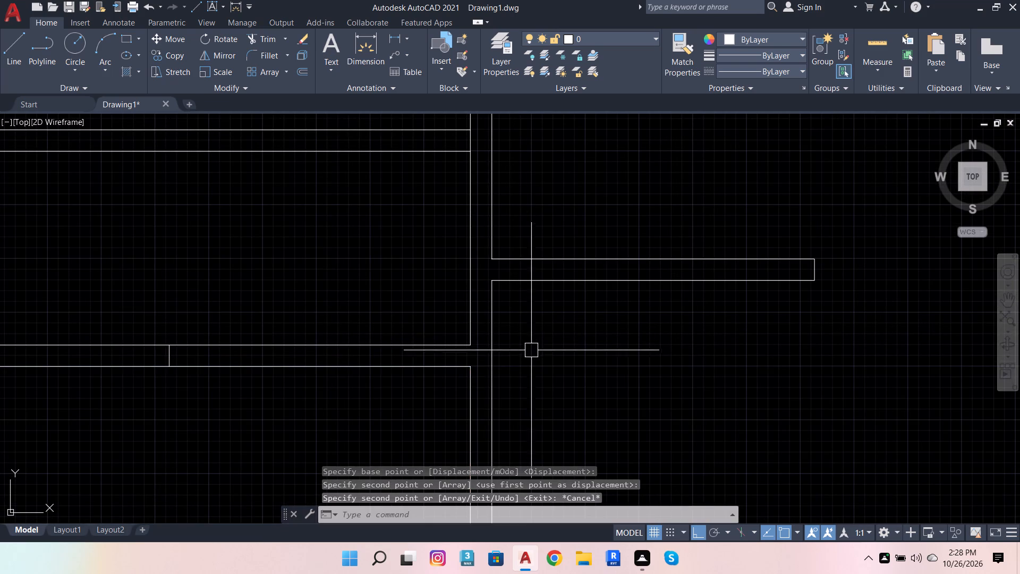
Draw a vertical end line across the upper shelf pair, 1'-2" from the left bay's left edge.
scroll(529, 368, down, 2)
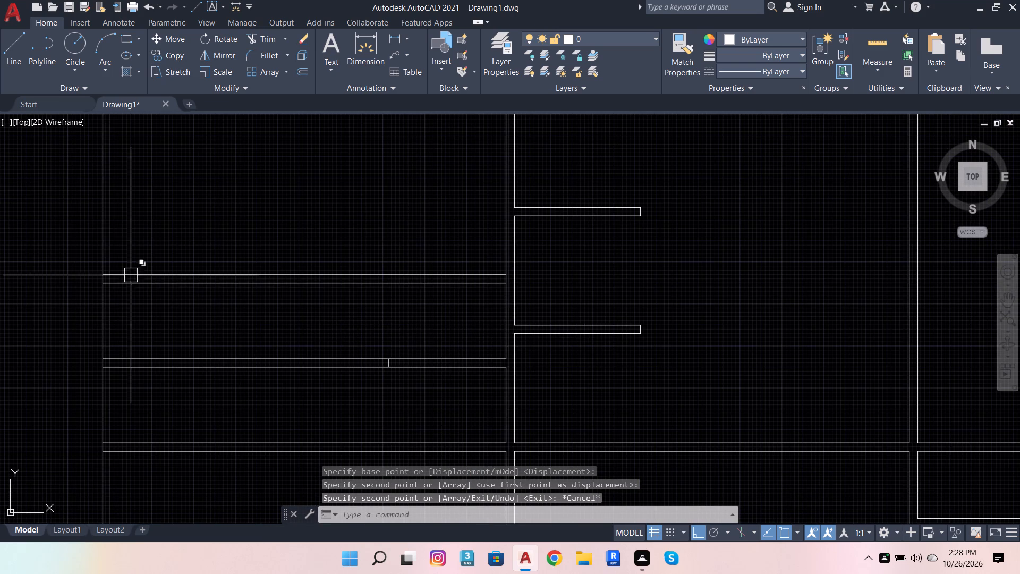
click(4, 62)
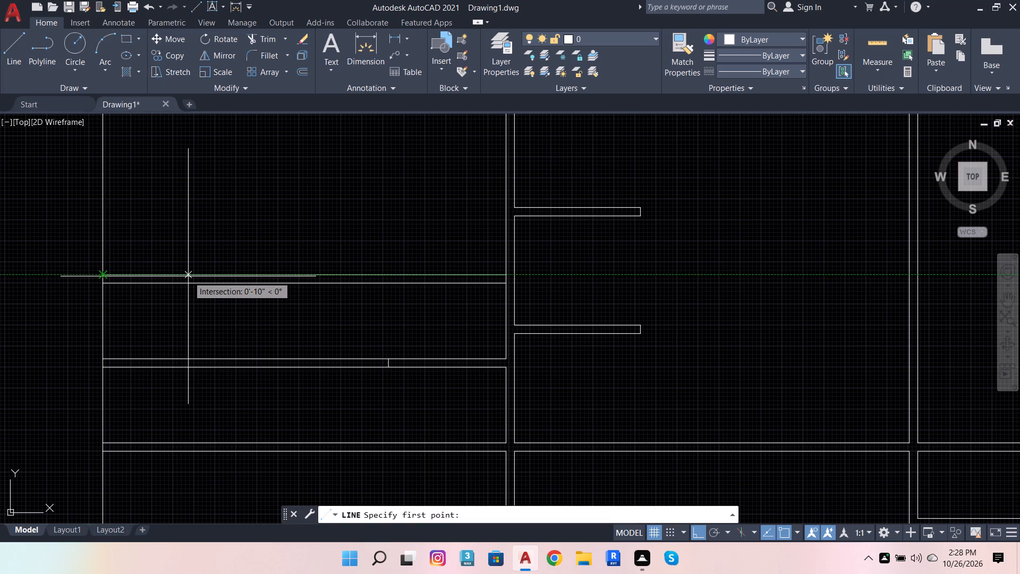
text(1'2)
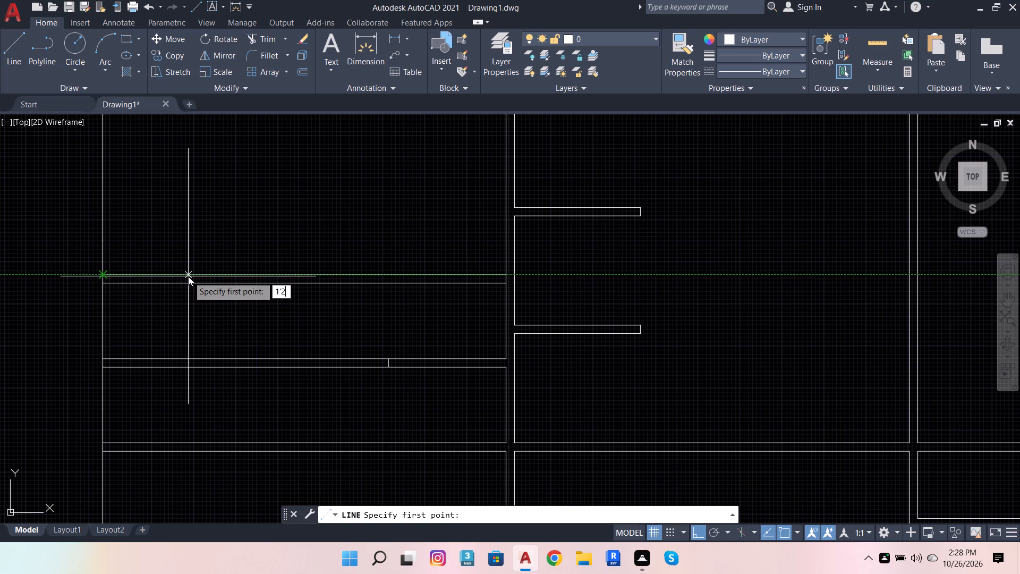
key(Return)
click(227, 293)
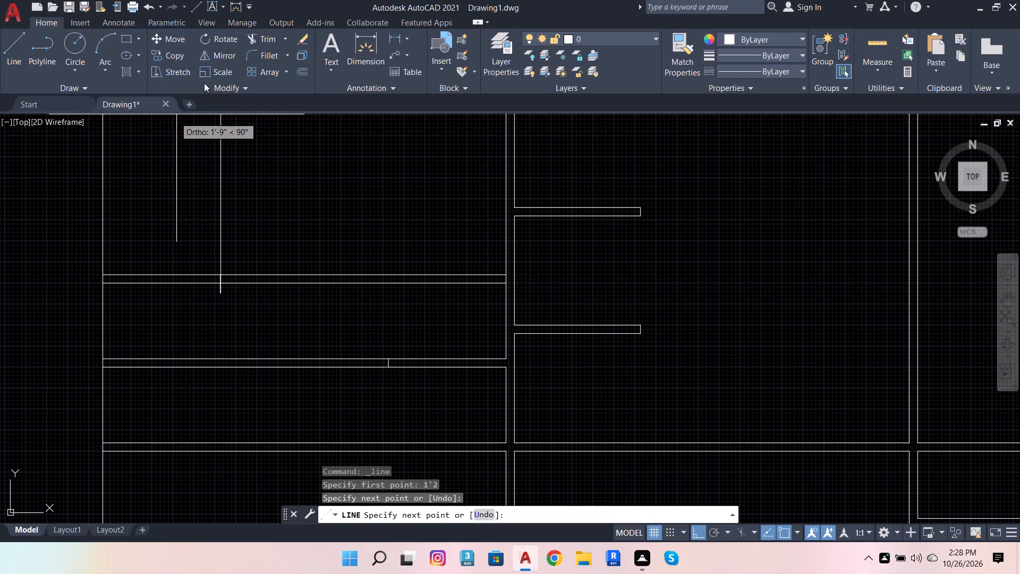
Trim the end line's excess, the upper shelf pair on its division side and the lower shelf pair on its left-edge side.
click(274, 33)
scroll(211, 309, up, 2)
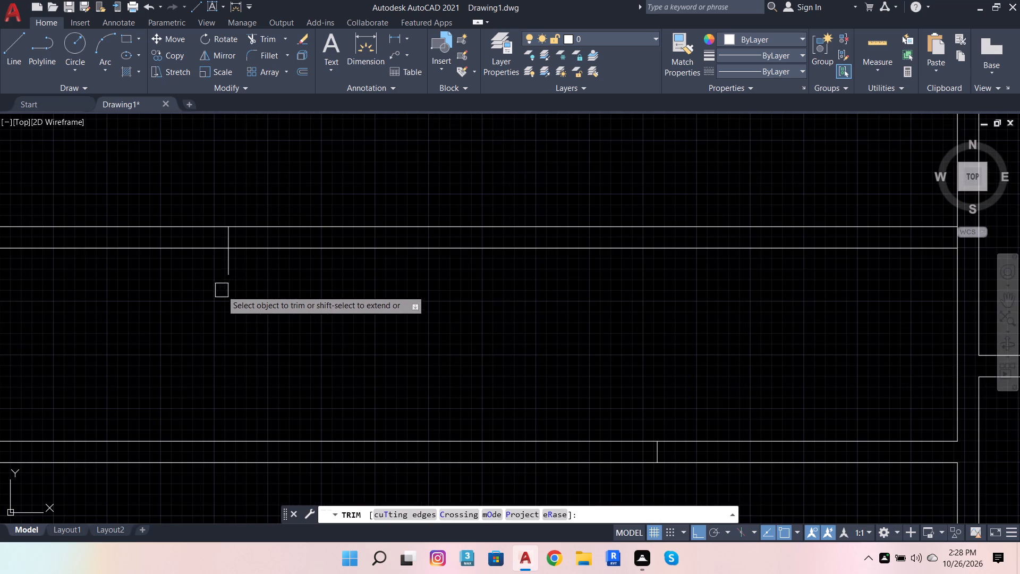
click(225, 277)
click(312, 179)
click(330, 305)
scroll(348, 271, down, 3)
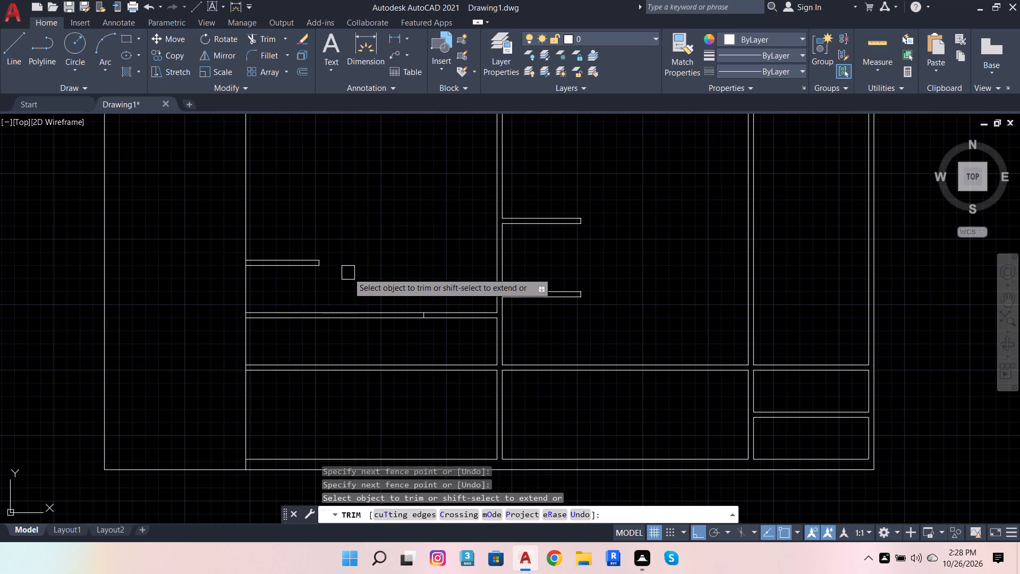
click(351, 285)
click(364, 351)
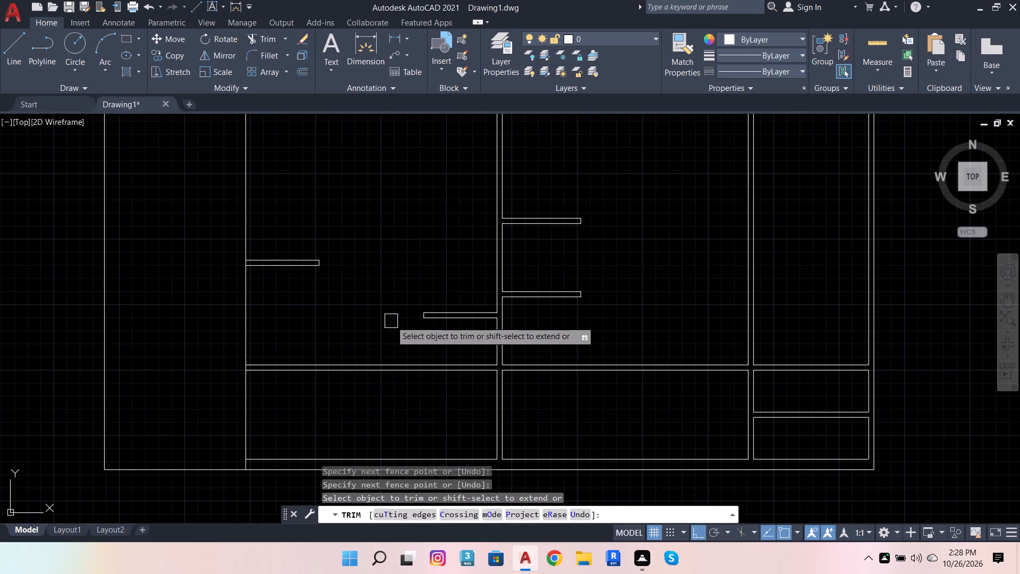
Extend the upper shelf's top line to the central division and trim away its end line and bottom line.
scroll(316, 259, up, 2)
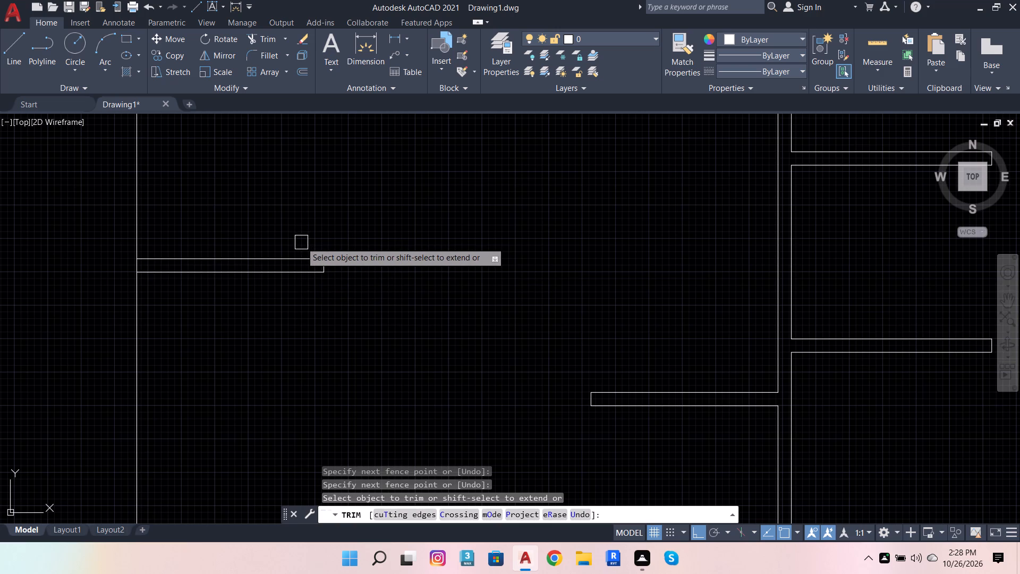
shift+click(297, 255)
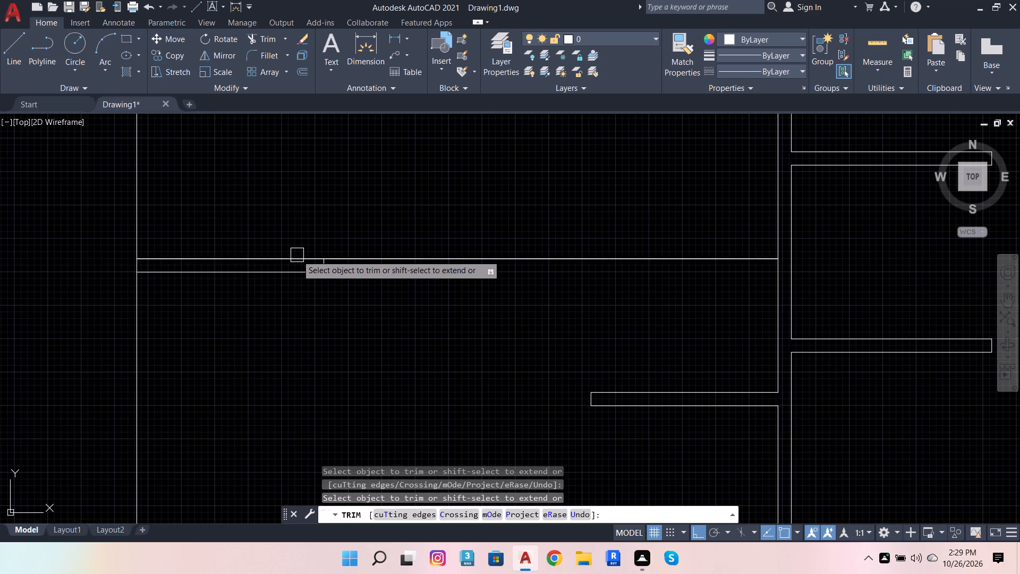
shift+scroll(319, 280, up, 2)
click(326, 250)
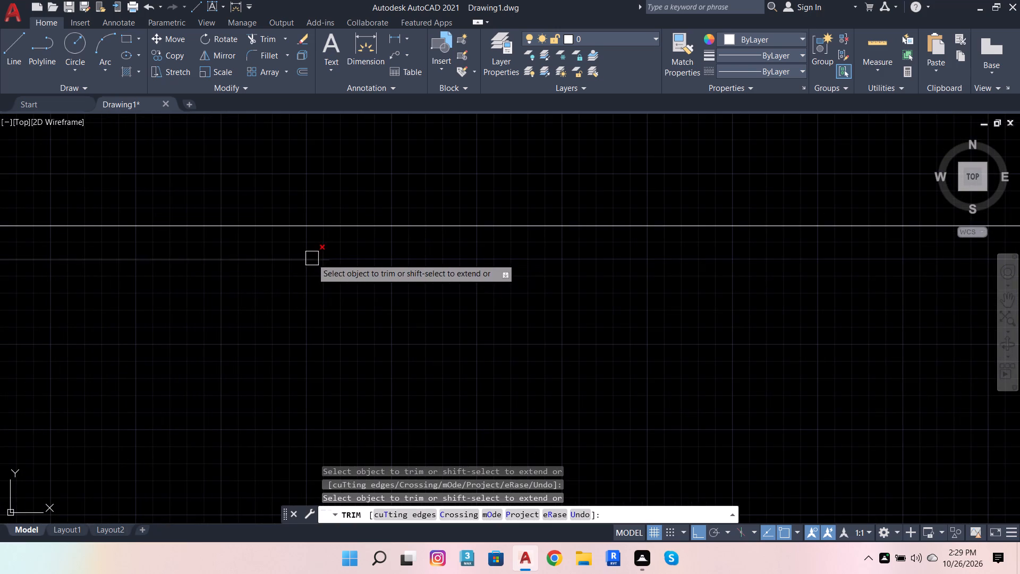
drag(312, 258, 313, 263)
scroll(392, 290, down, 4)
Extend the lower shelf's top line to the left bay's left edge.
scroll(480, 342, up, 1)
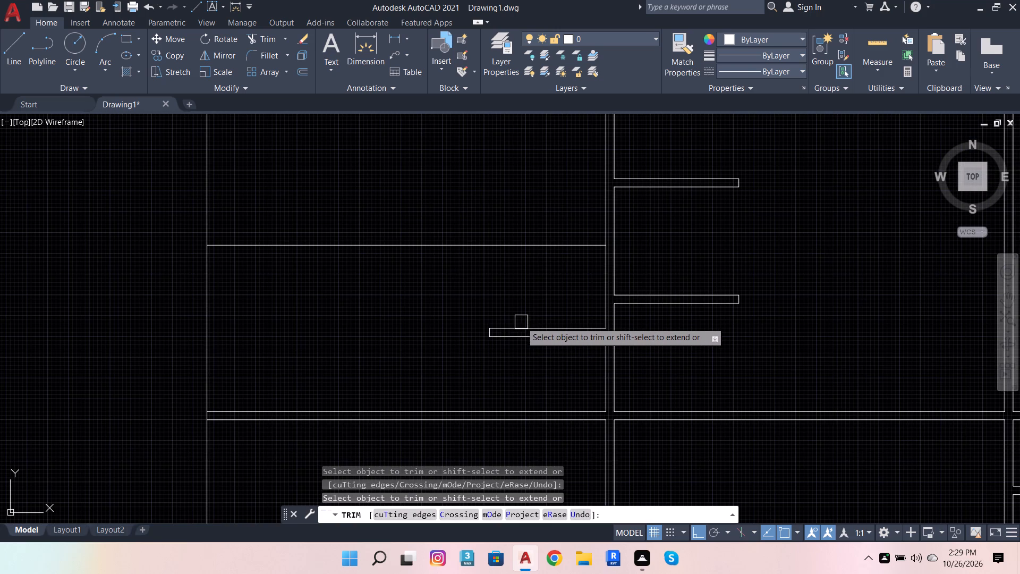
shift+click(520, 324)
scroll(491, 333, up, 3)
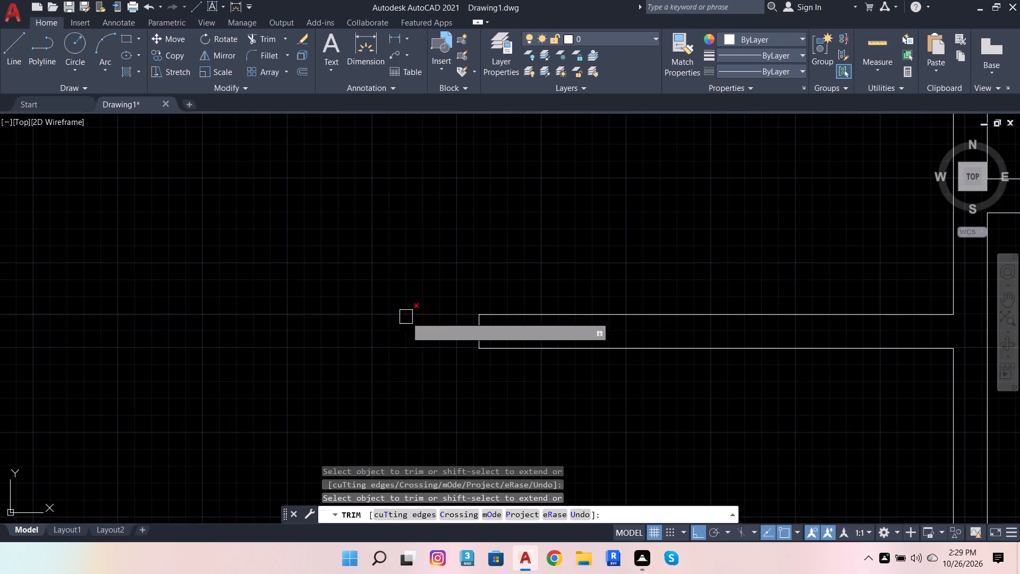
scroll(453, 340, down, 4)
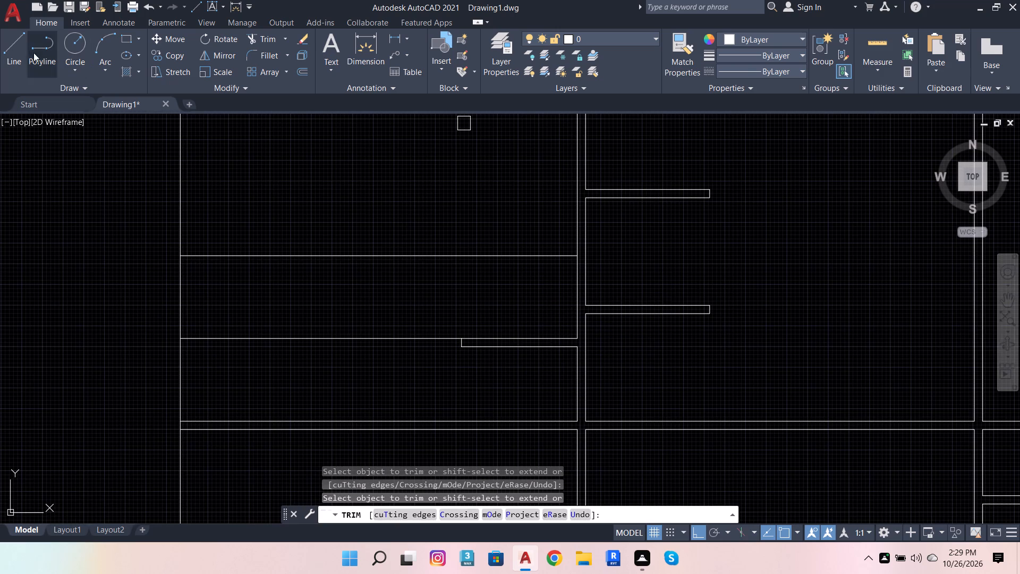
Draw a vertical line from the lower shelf's end corner up past the upper horizontal line, and trim that horizontal between it and the division.
click(19, 40)
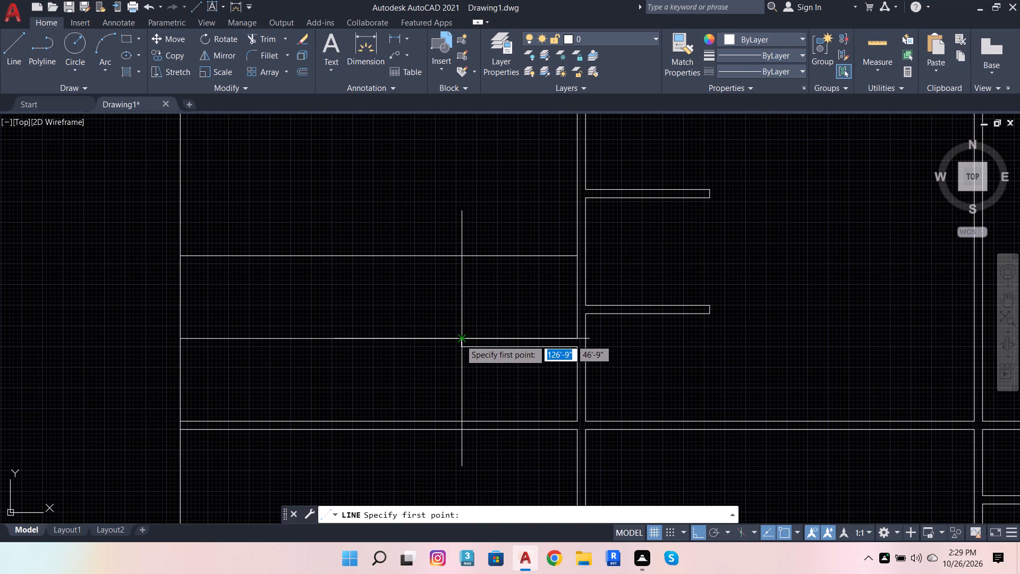
click(460, 341)
click(440, 225)
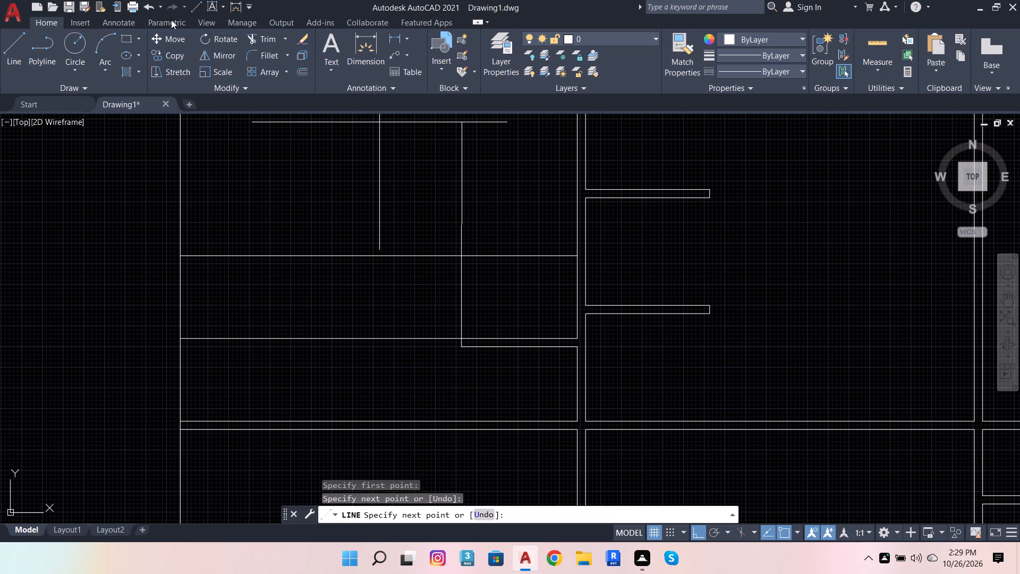
click(258, 39)
click(506, 252)
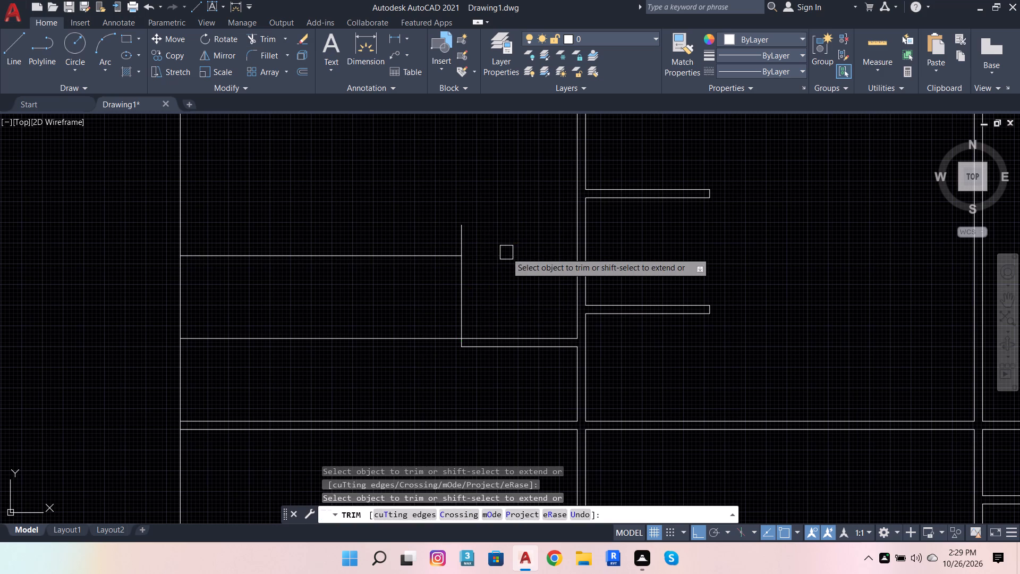
key(Escape)
Offset the vertical line at the lower shelf's end by 1" toward the left bay's left edge.
click(463, 226)
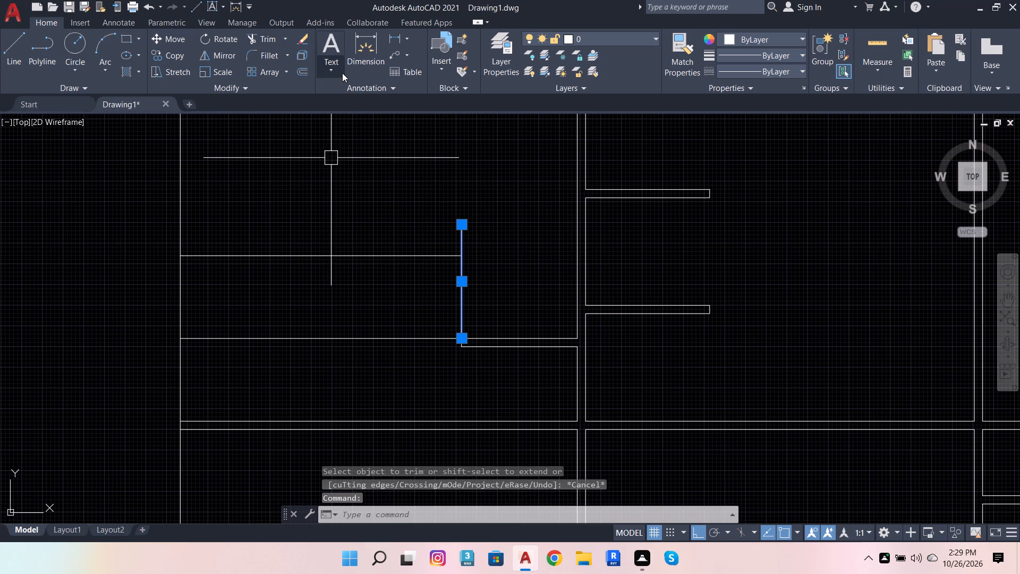
click(303, 75)
click(462, 230)
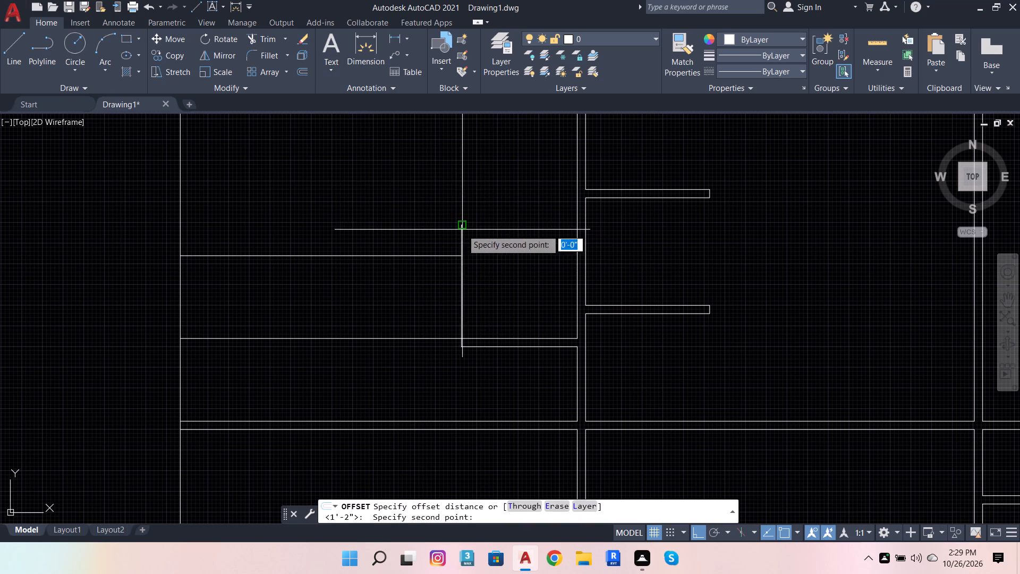
key(1)
key(Return)
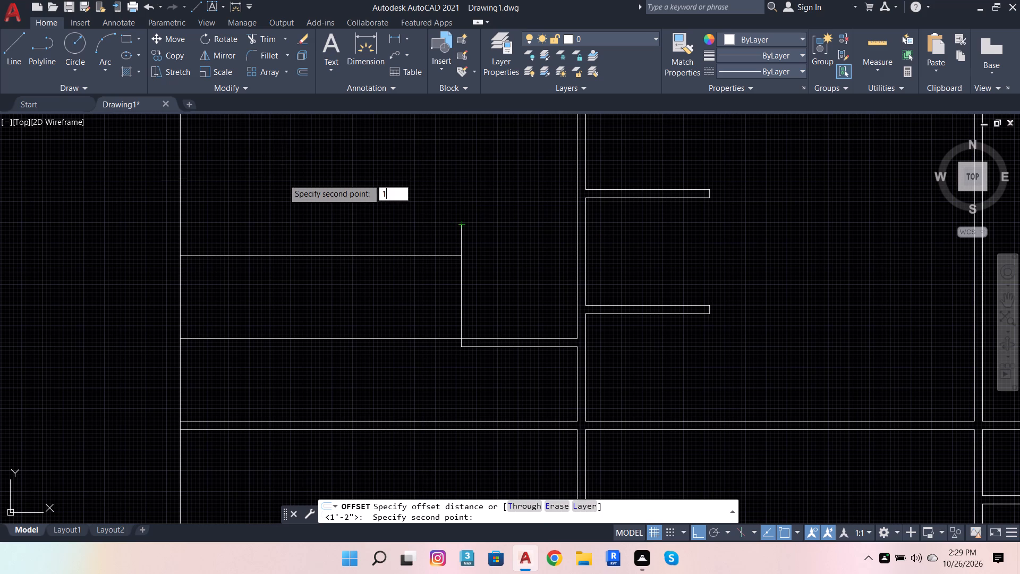
click(283, 179)
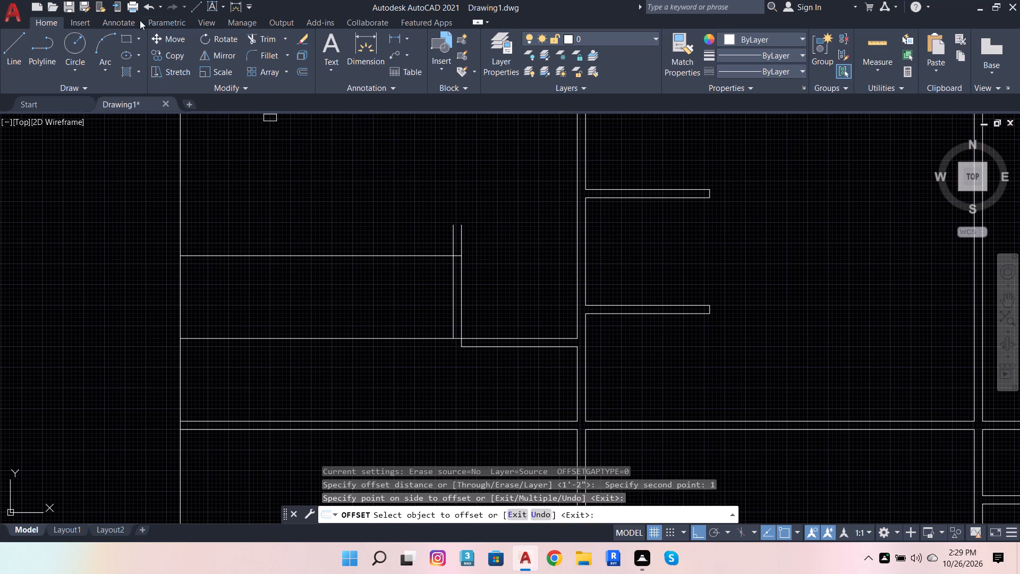
Trim away both vertical lines and the horizontal pieces between them, leaving a gap beside the lower shelf's end.
click(263, 43)
click(263, 39)
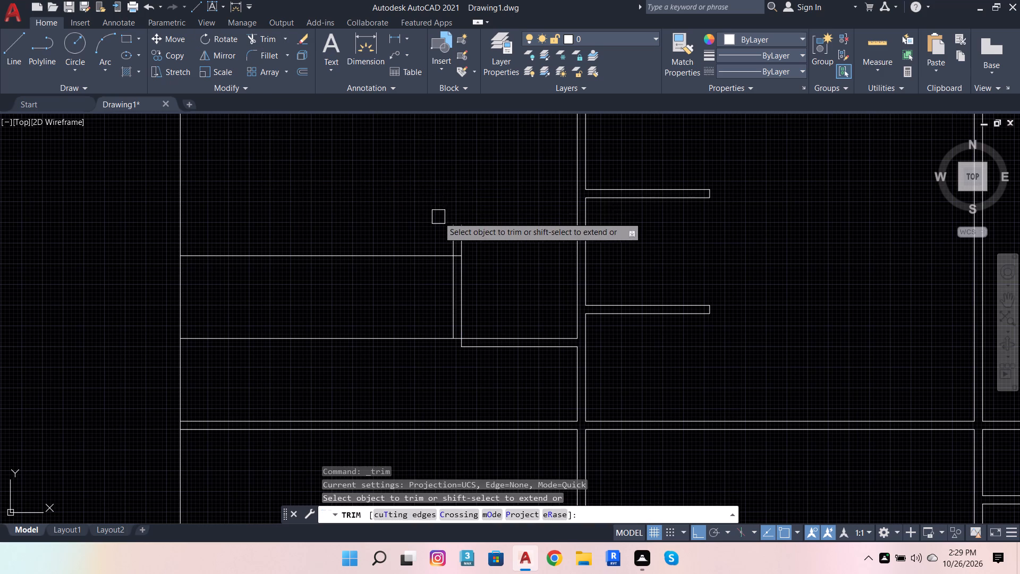
scroll(442, 227, up, 2)
drag(443, 230, 501, 271)
click(479, 271)
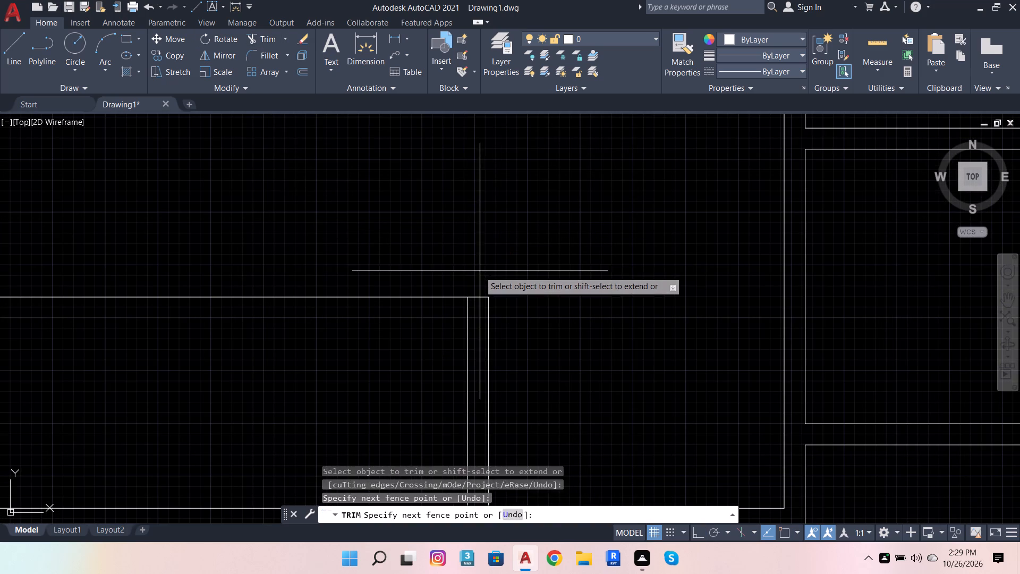
double_click(483, 320)
scroll(543, 278, down, 3)
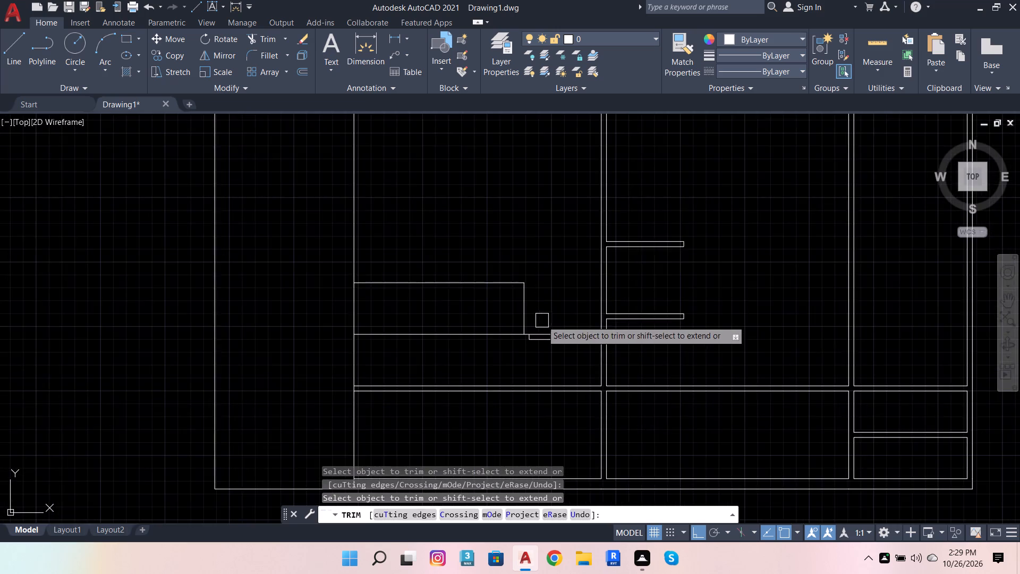
scroll(541, 323, up, 3)
click(482, 372)
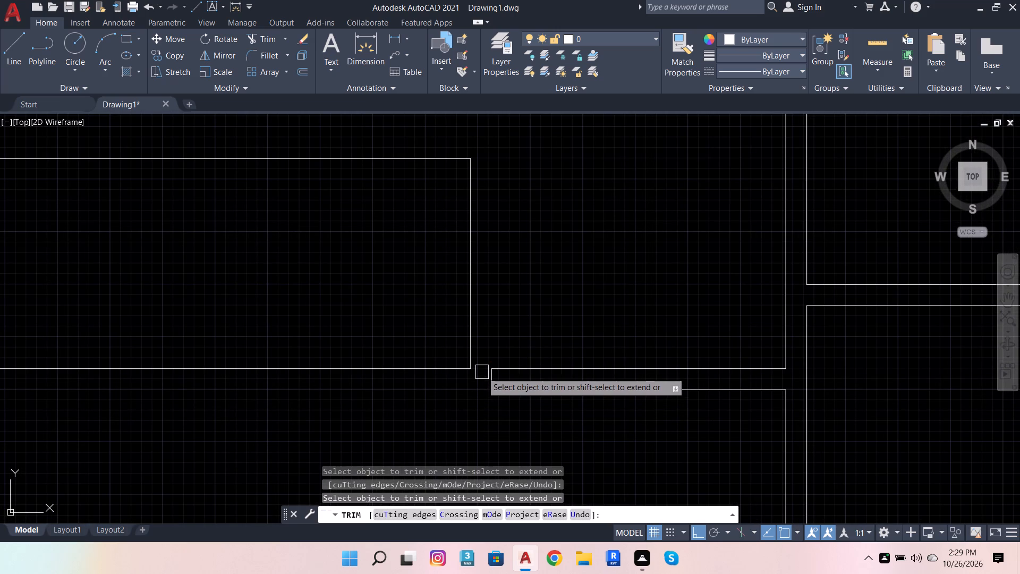
click(473, 330)
scroll(523, 322, down, 3)
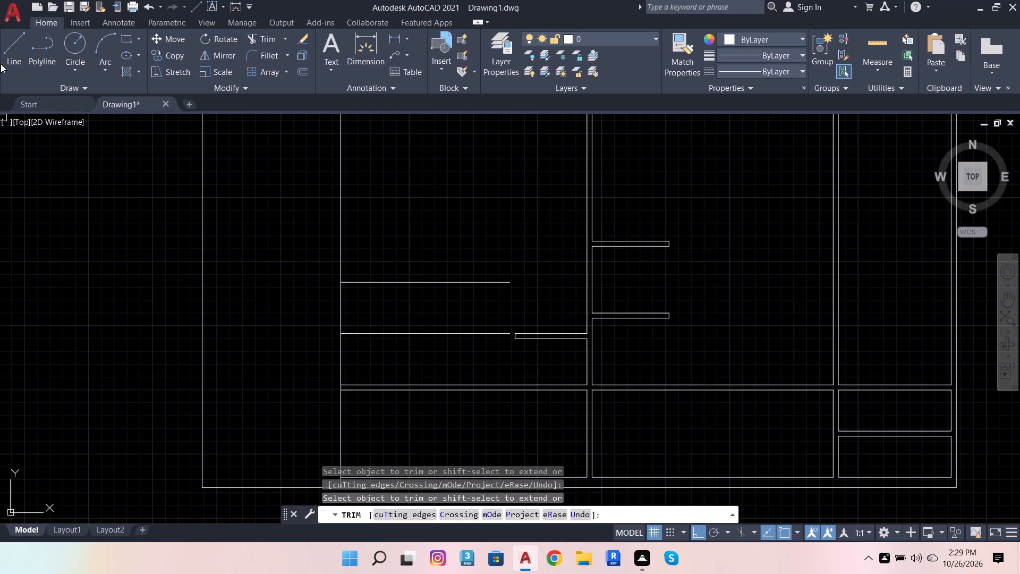
With Ortho off, draw a diagonal line about 1" long down and inward from the lower horizontal line's left end.
click(12, 54)
scroll(392, 341, up, 3)
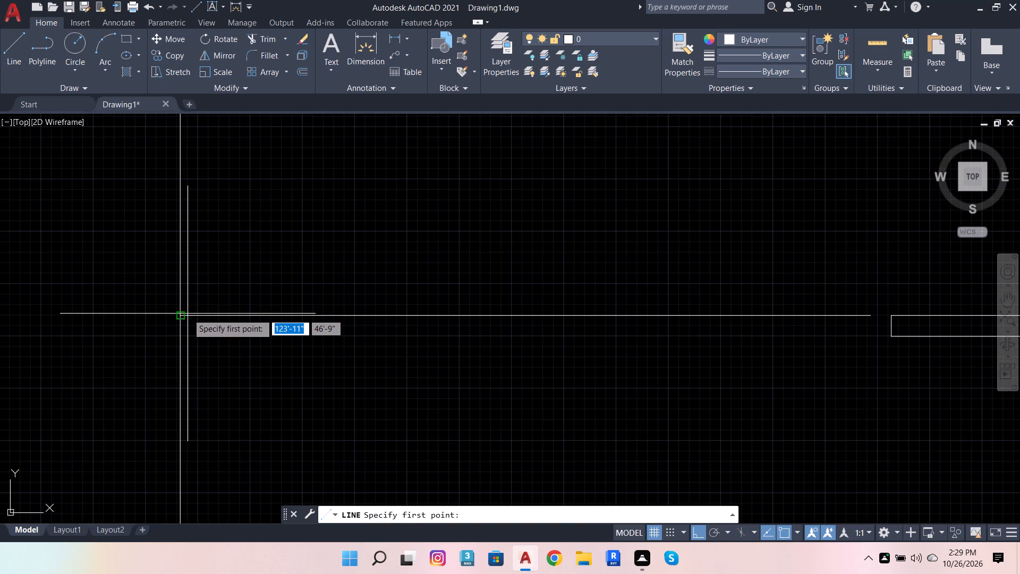
click(182, 315)
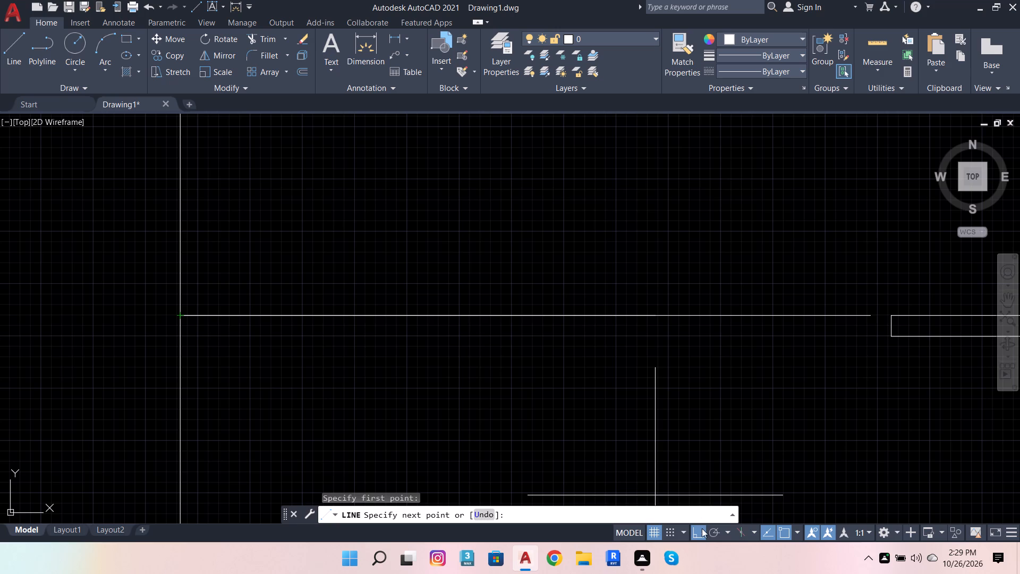
click(701, 532)
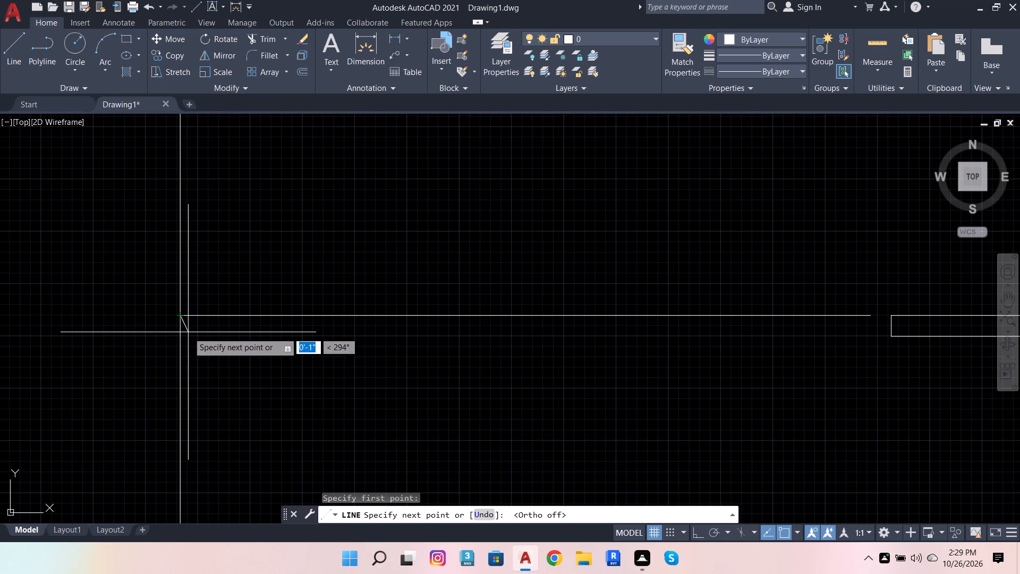
click(199, 335)
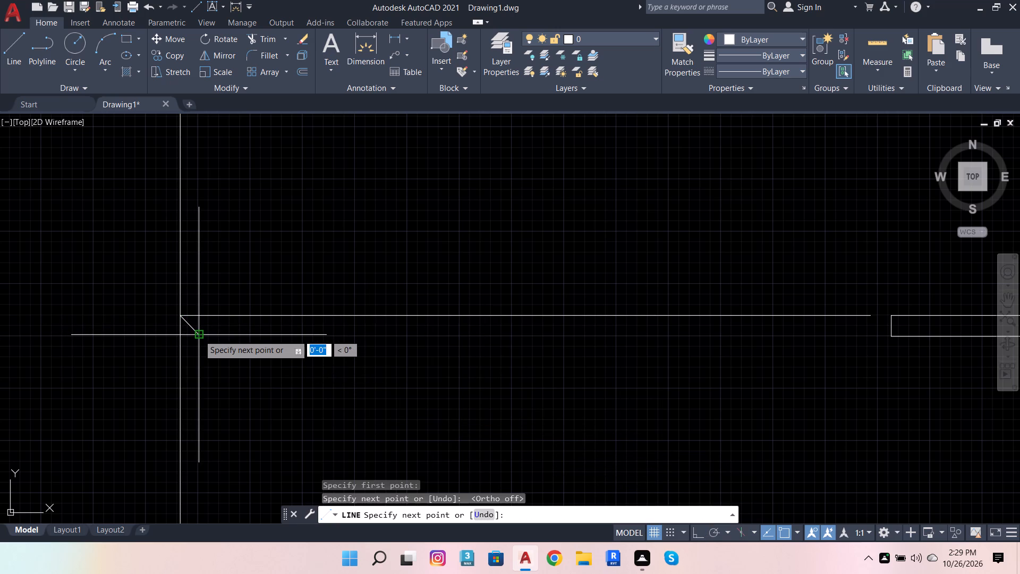
key(space)
Mirror the diagonal about a vertical axis through the horizontal line's midpoint, with Ortho on, keeping the source.
click(199, 336)
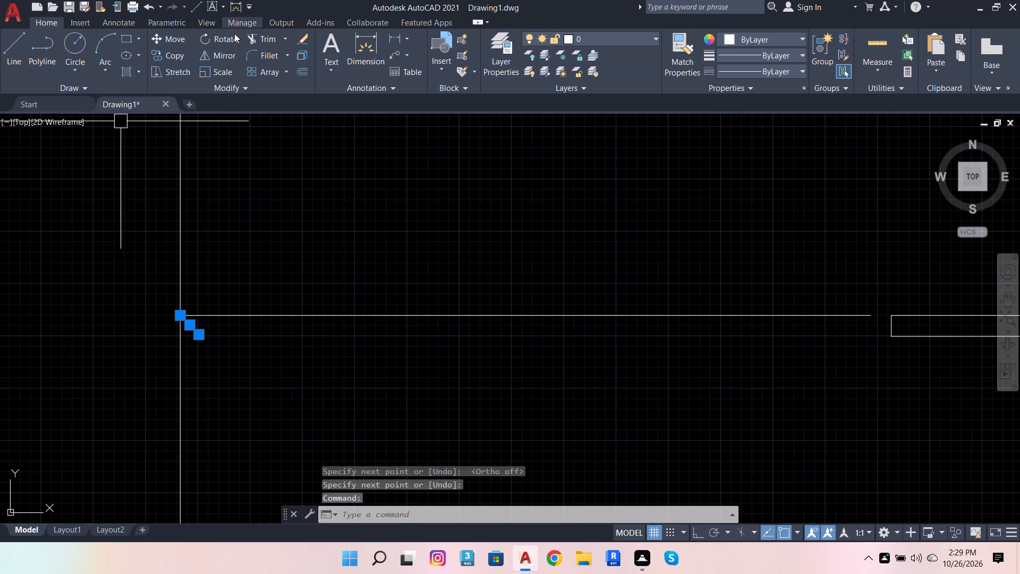
click(224, 55)
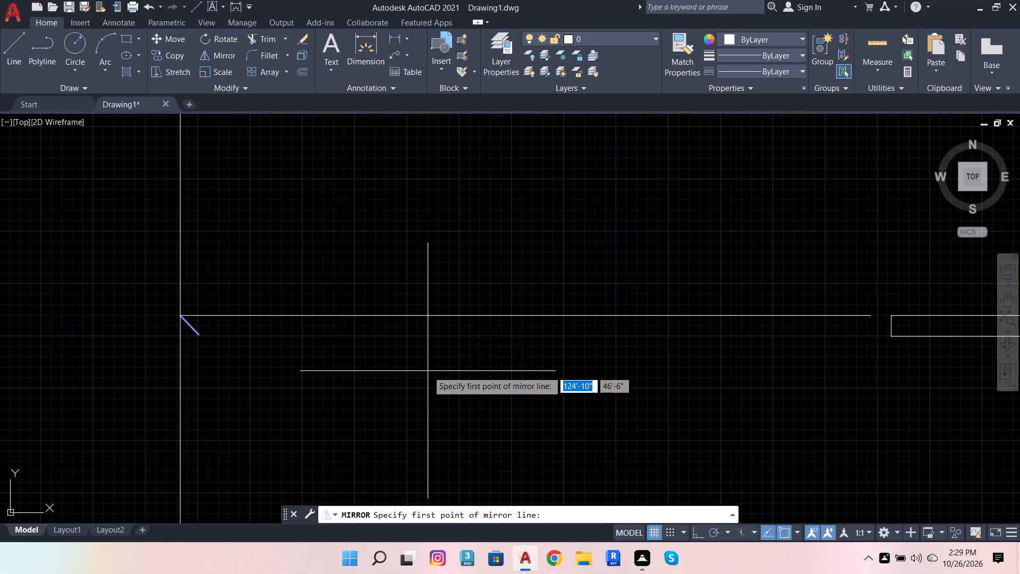
shift+right_click(428, 371)
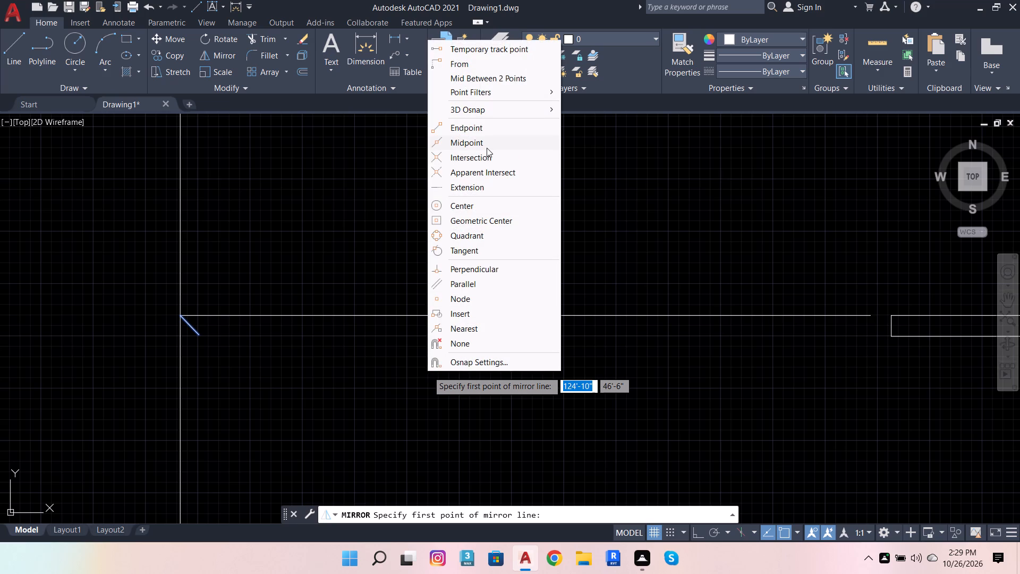
click(487, 144)
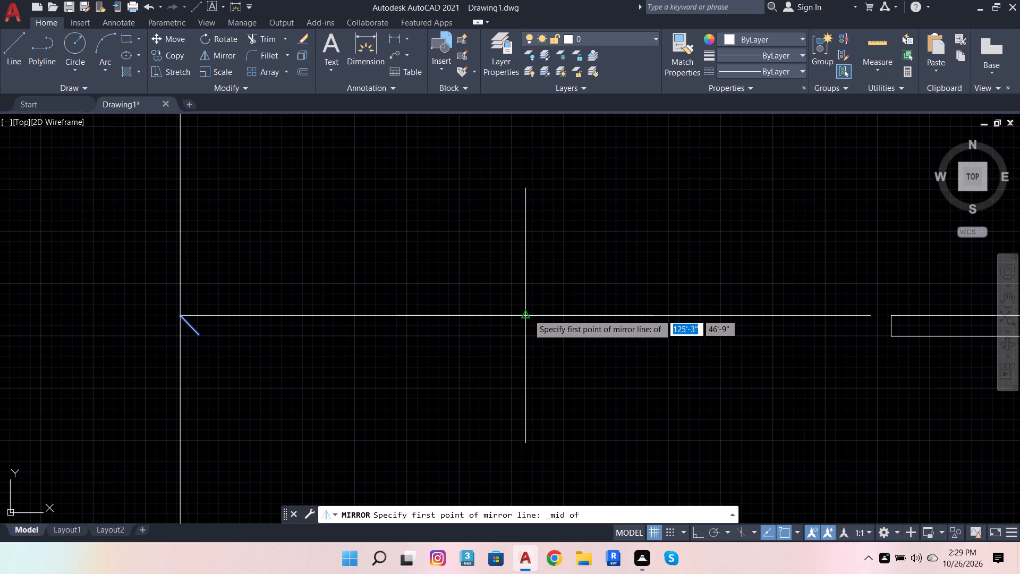
click(528, 314)
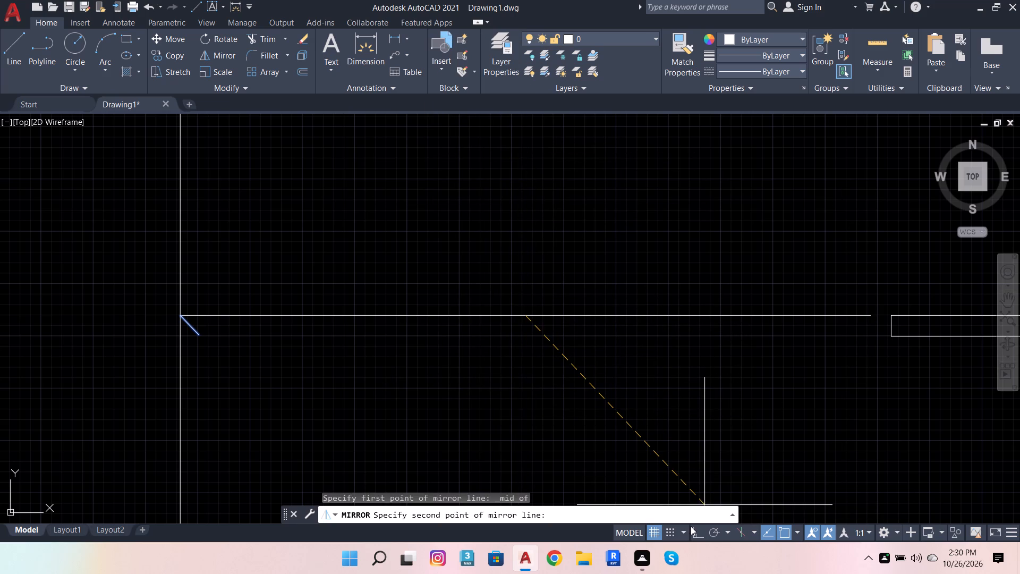
click(695, 534)
click(634, 443)
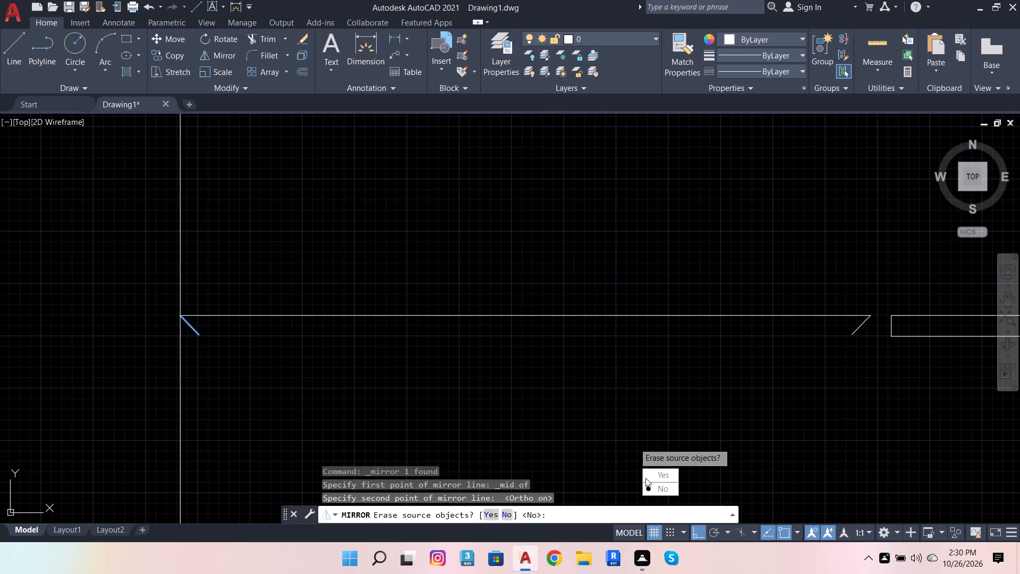
drag(665, 492, 634, 442)
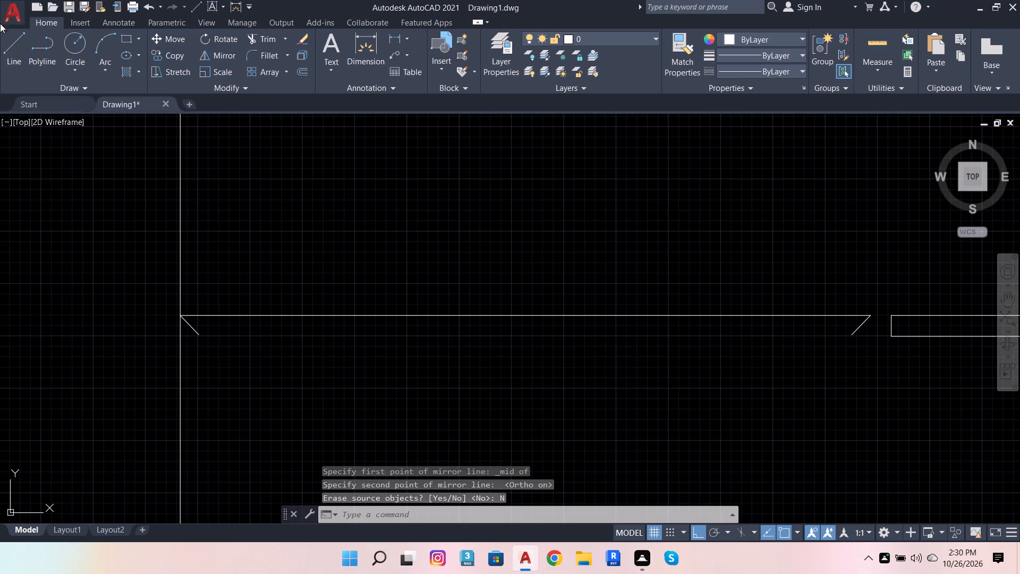
Draw a horizontal line joining the lower ends of the two diagonals.
click(14, 45)
click(201, 337)
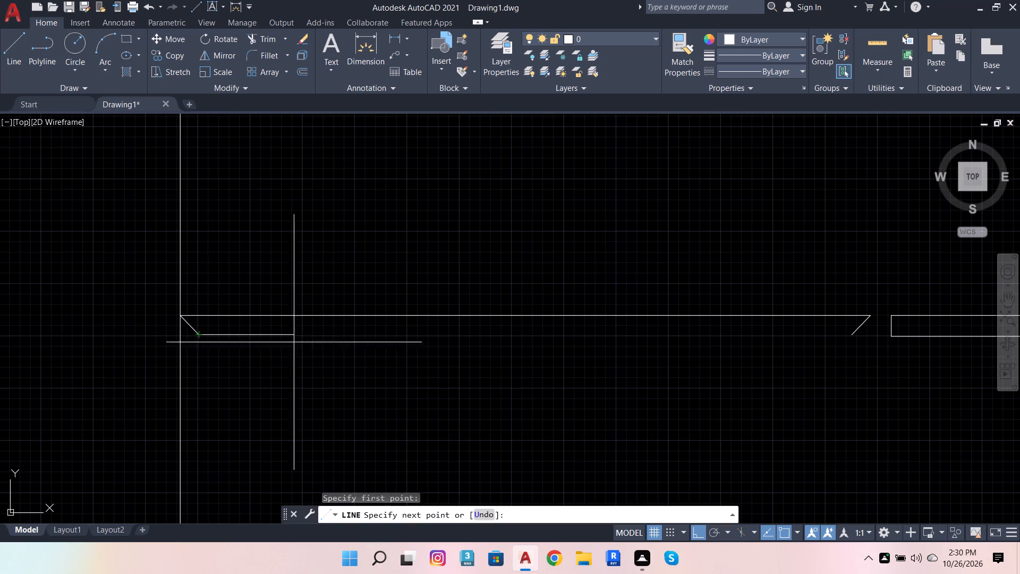
click(856, 339)
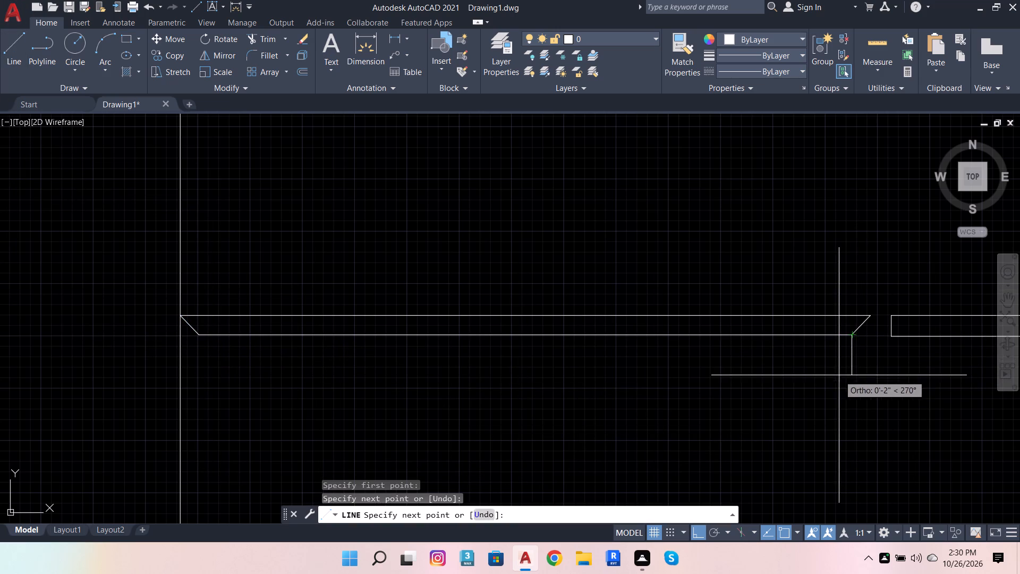
key(space)
Draw a vertical line from the upper horizontal line's free end down past the bottom double line's top edge, and trim the excess.
scroll(813, 383, down, 3)
scroll(821, 380, up, 2)
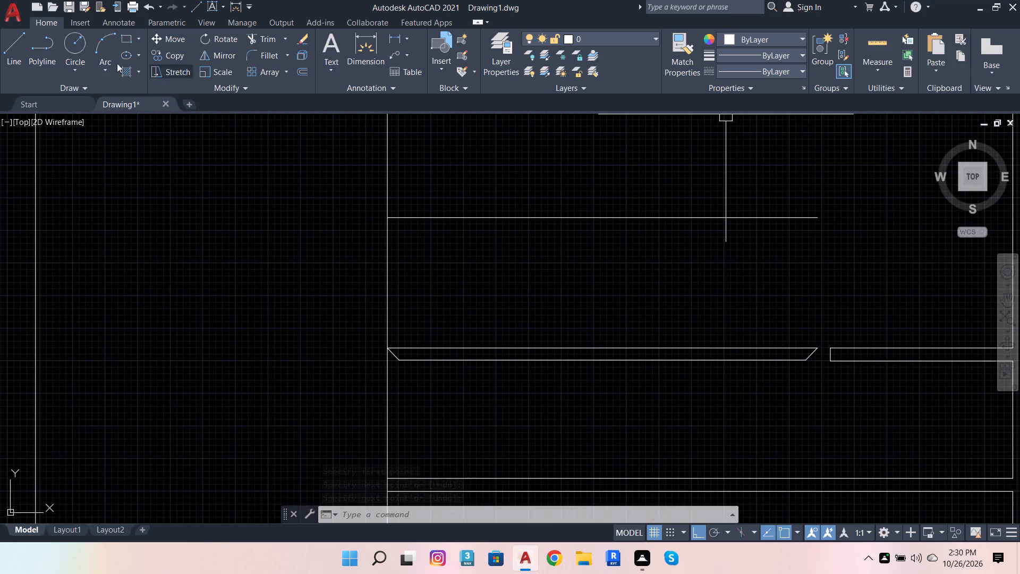
click(14, 43)
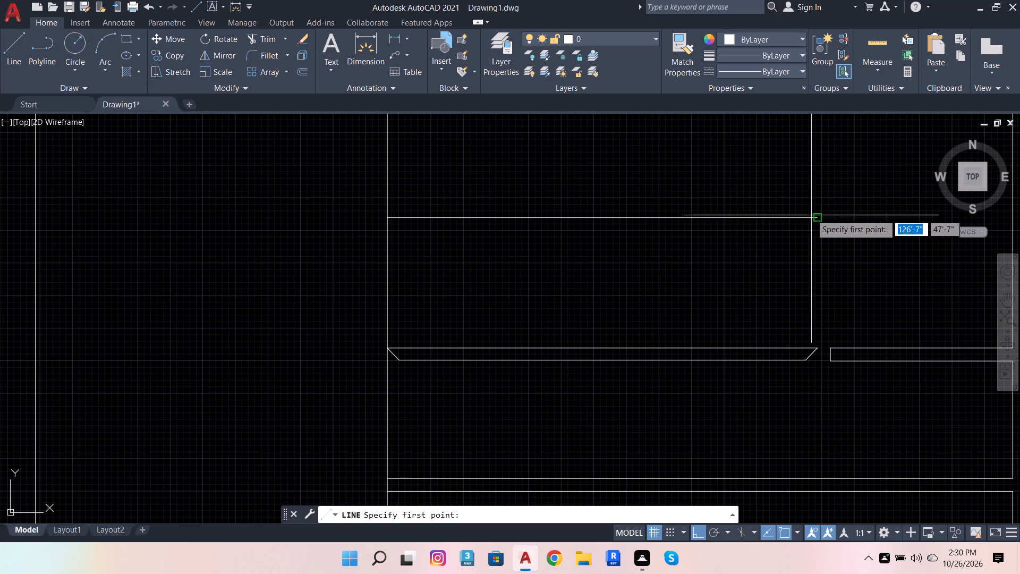
click(808, 213)
scroll(835, 484, up, 3)
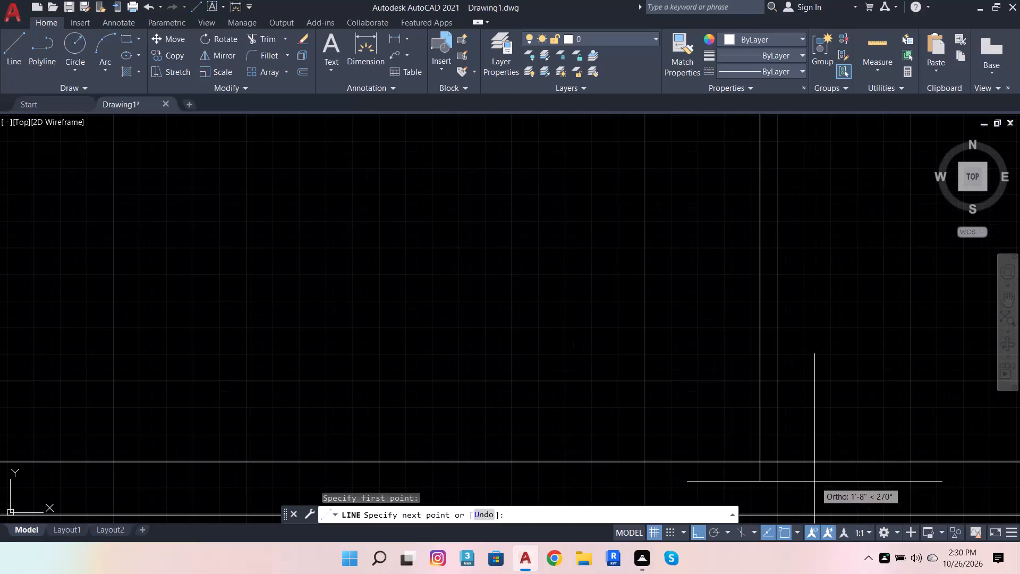
click(814, 482)
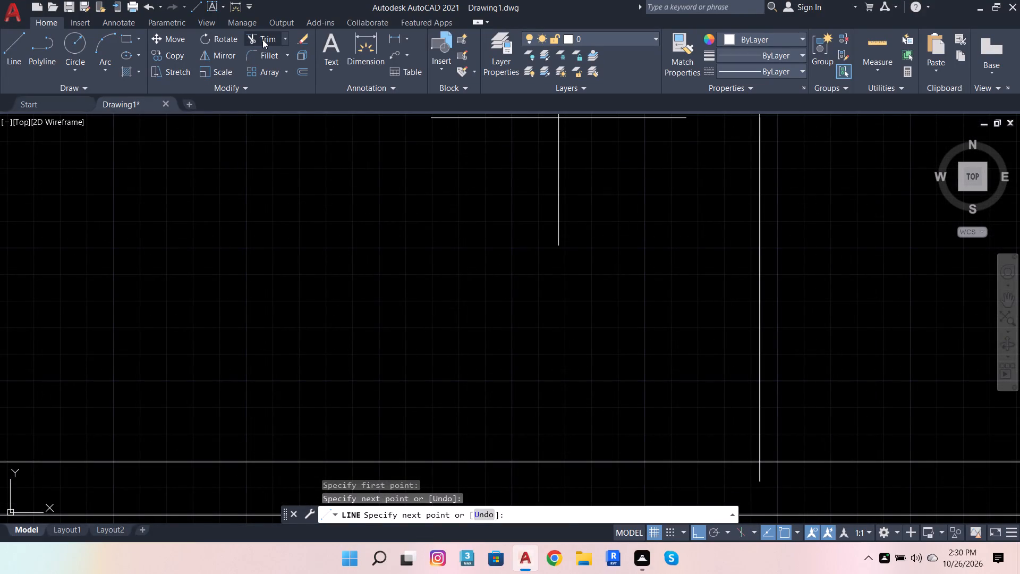
click(263, 39)
click(756, 482)
scroll(535, 433, down, 4)
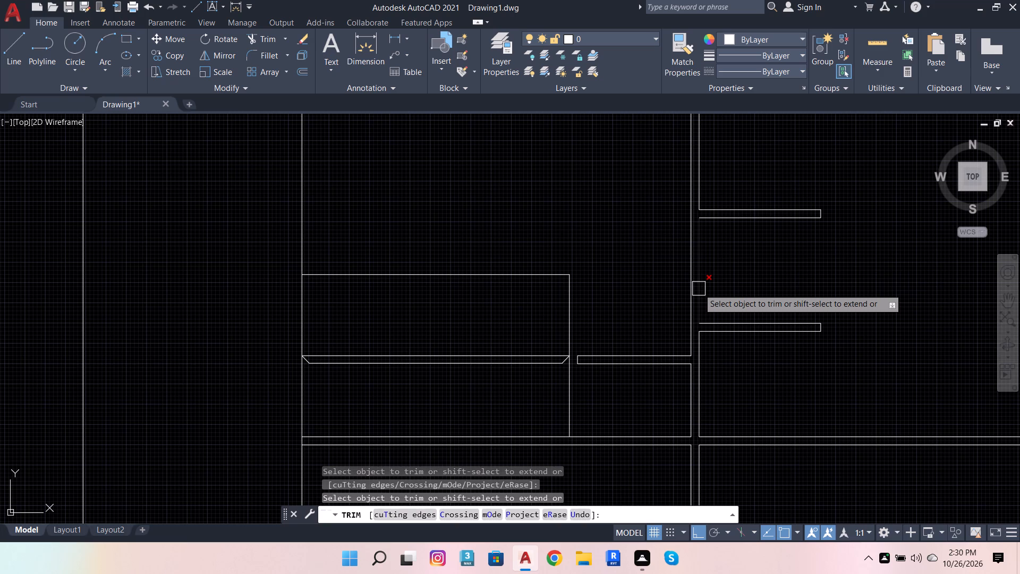
key(Escape)
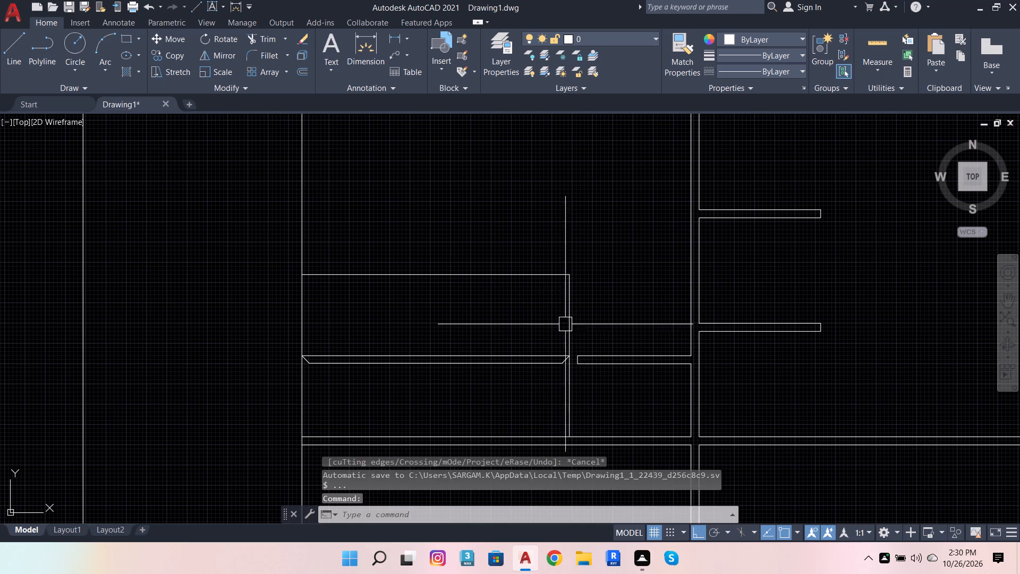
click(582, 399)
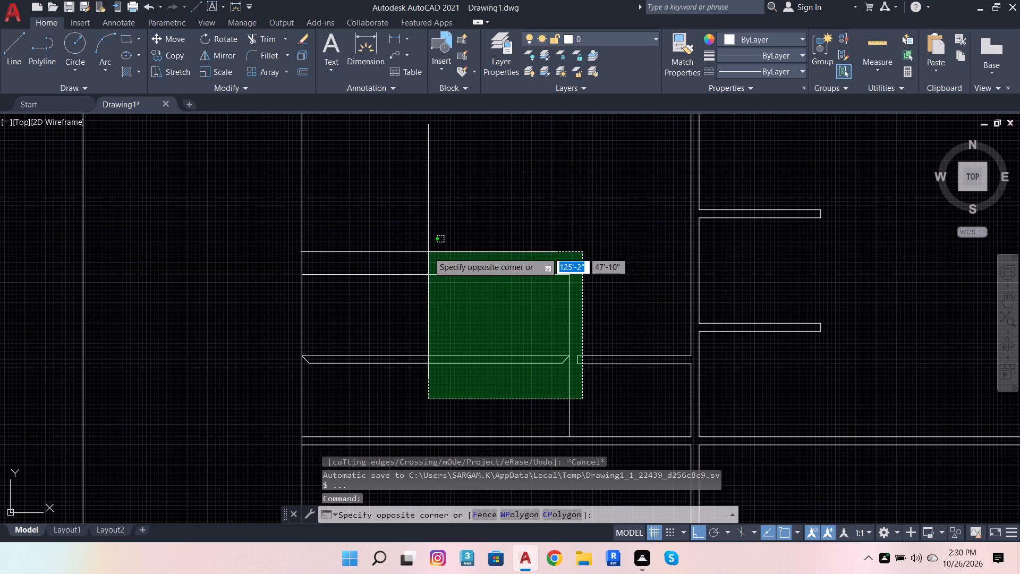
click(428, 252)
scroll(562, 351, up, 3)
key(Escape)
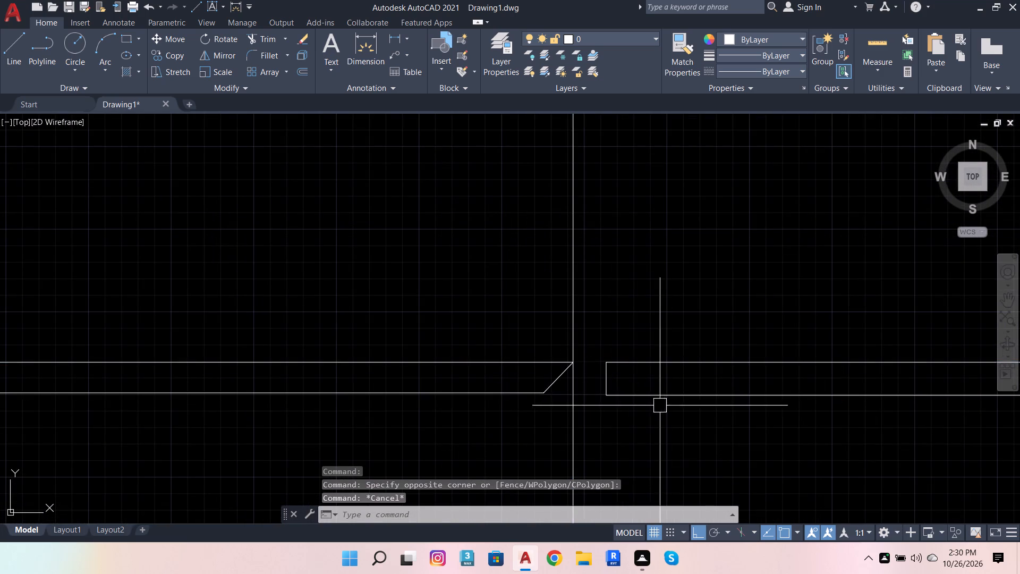
Mirror the bevelled-strip compartment, including both diagonals, about a vertical axis centred on the middle double line, keeping the source.
scroll(625, 364, down, 2)
click(623, 281)
click(472, 202)
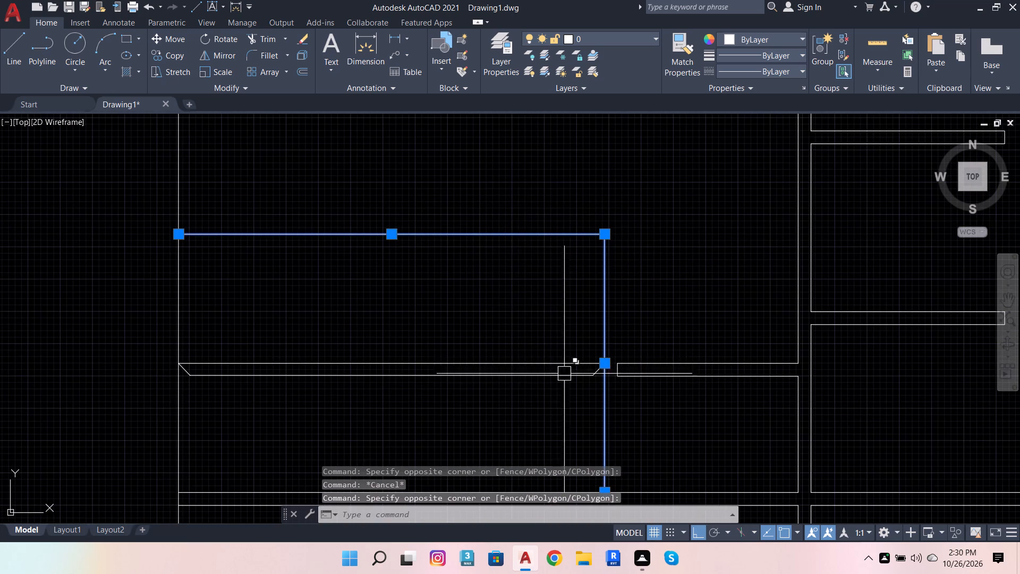
scroll(574, 388, up, 2)
click(622, 419)
click(506, 230)
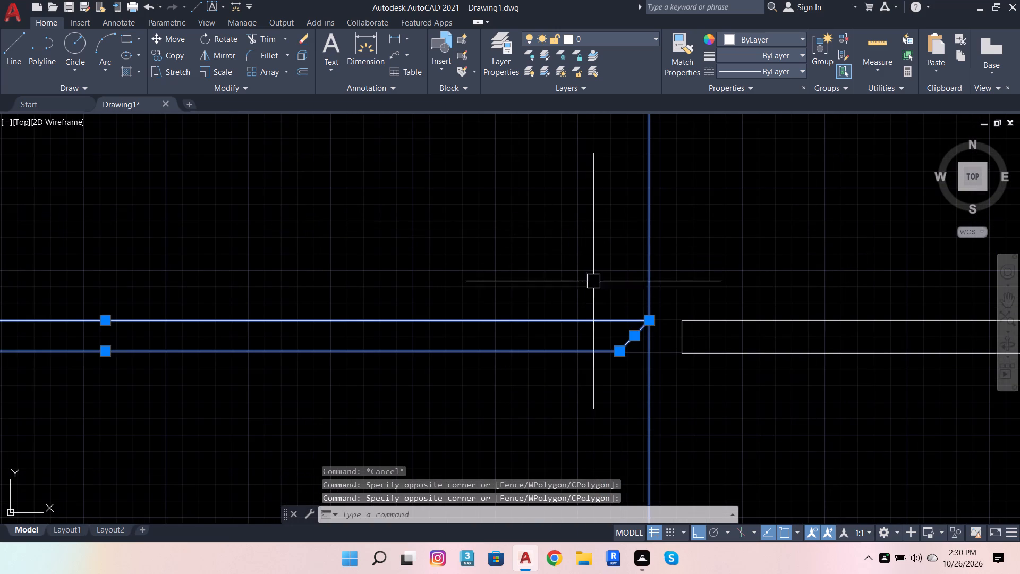
scroll(640, 321, up, 1)
scroll(674, 304, down, 3)
scroll(253, 323, up, 3)
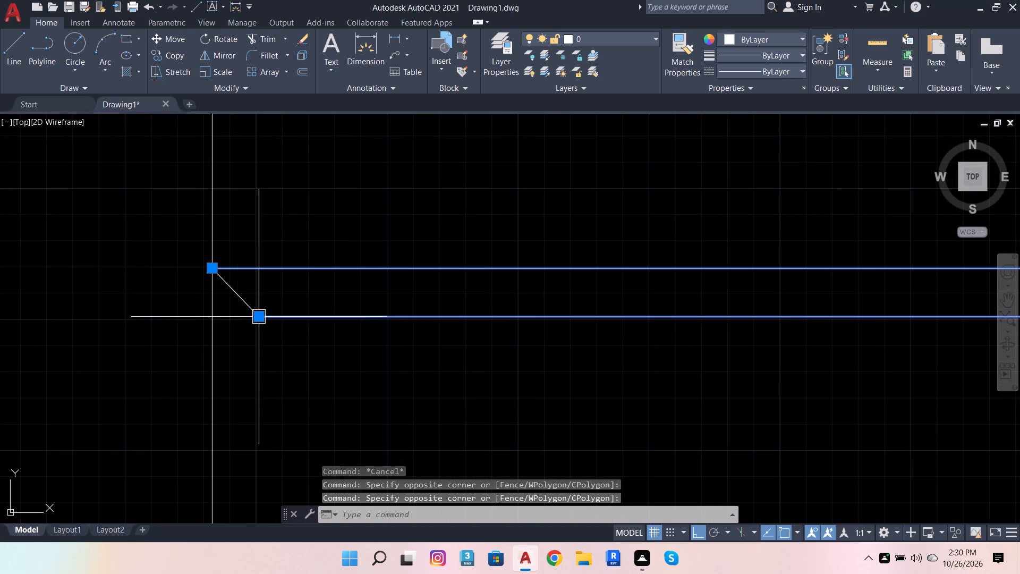
click(246, 293)
scroll(203, 364, down, 4)
scroll(254, 383, down, 1)
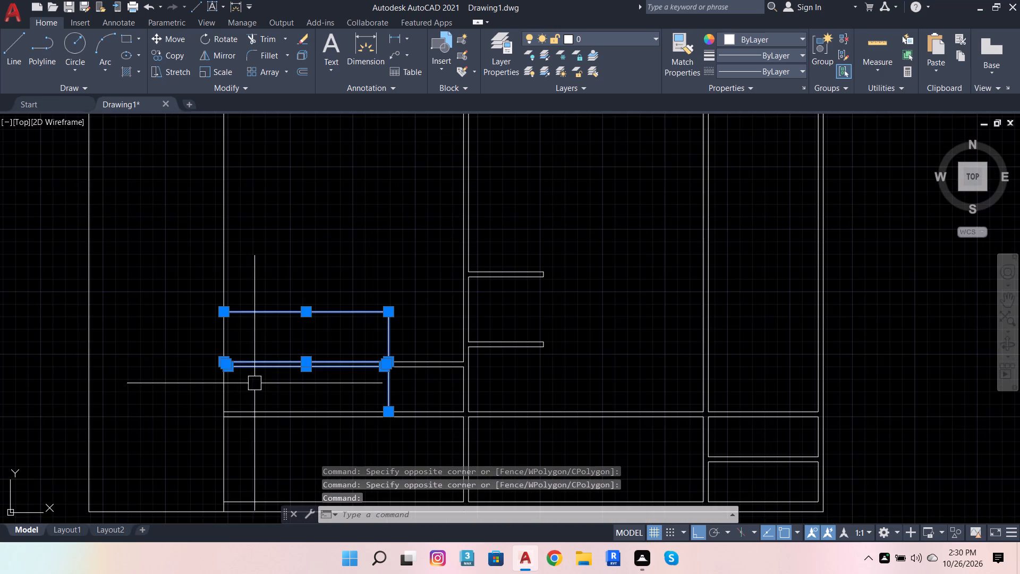
scroll(466, 234, down, 3)
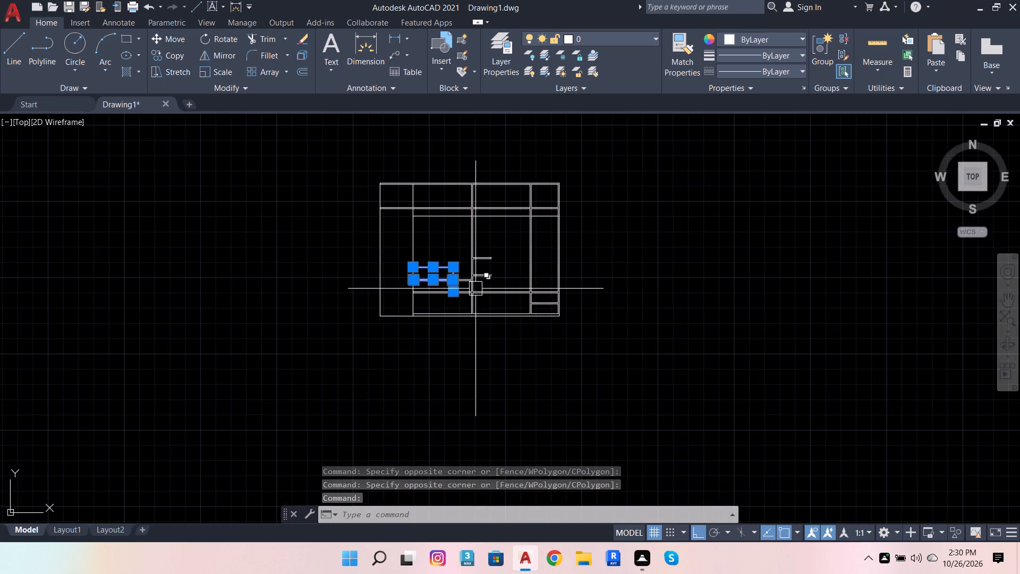
scroll(474, 313, up, 4)
scroll(469, 378, down, 1)
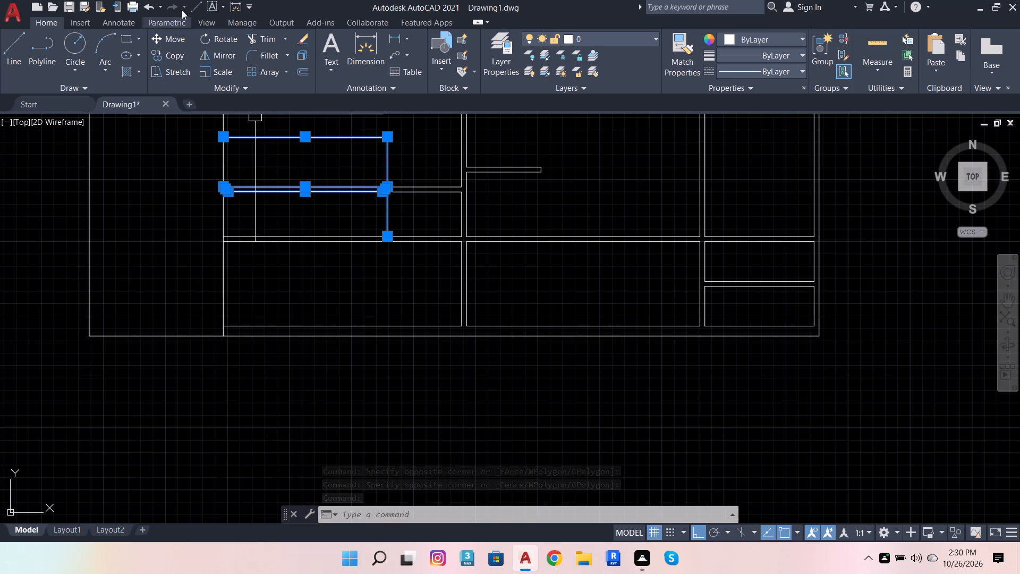
click(224, 54)
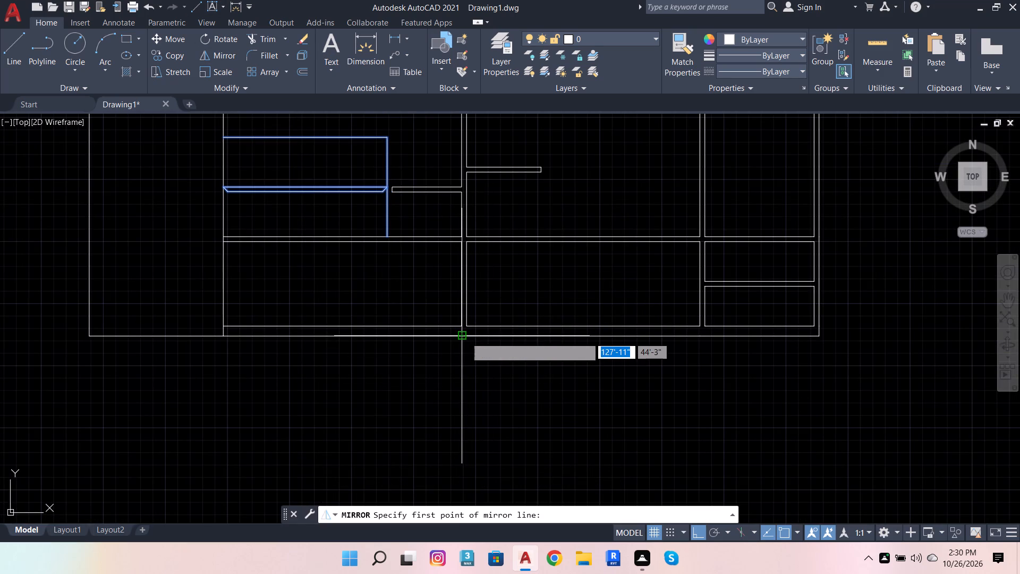
scroll(465, 337, up, 3)
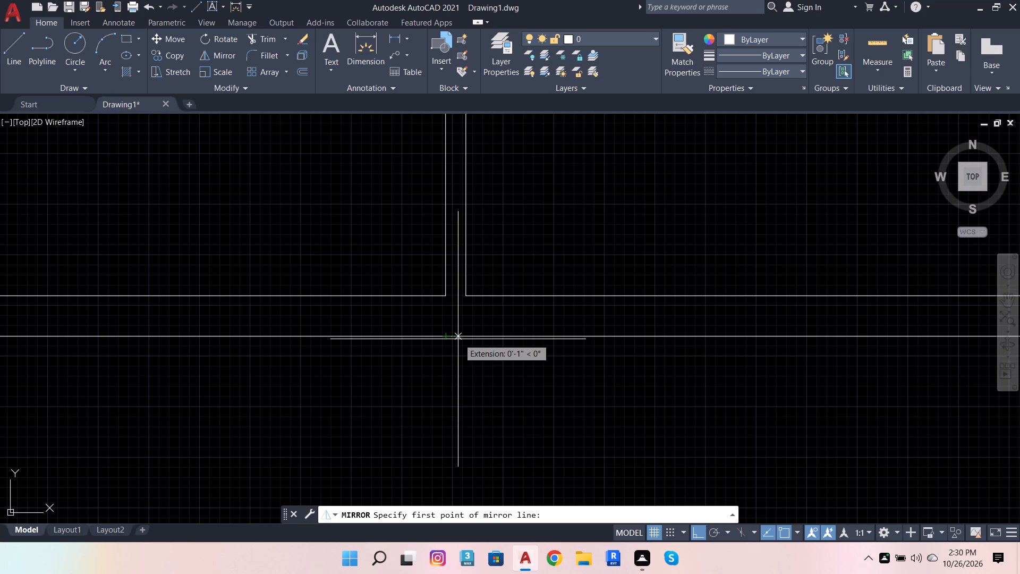
click(456, 340)
scroll(467, 383, down, 3)
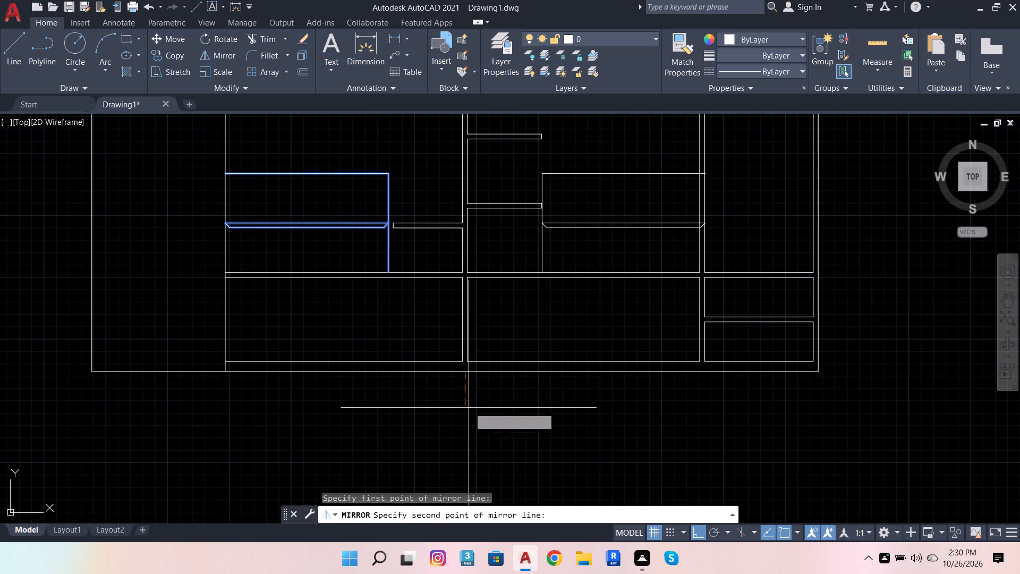
click(446, 420)
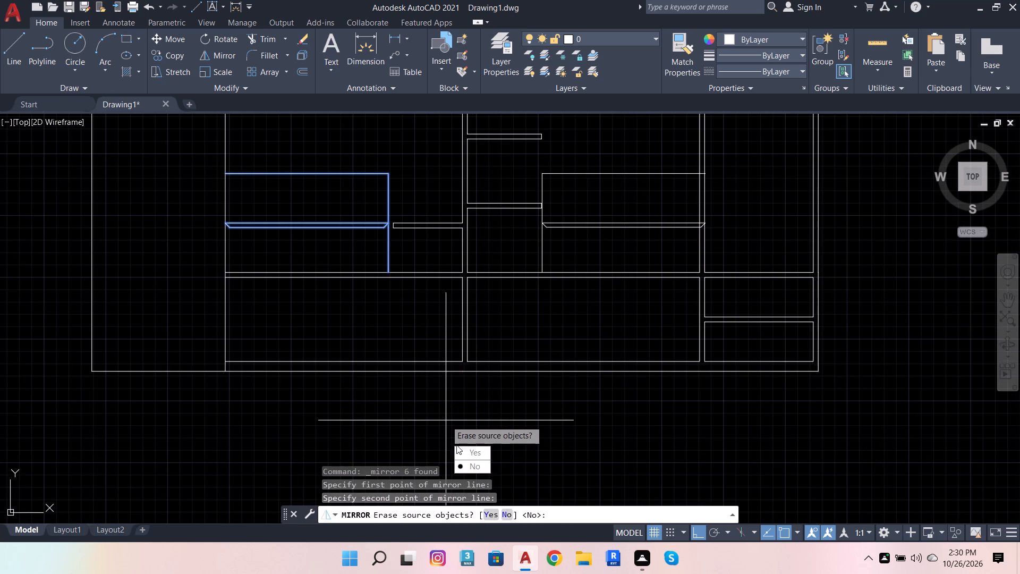
click(457, 474)
drag(481, 519, 456, 475)
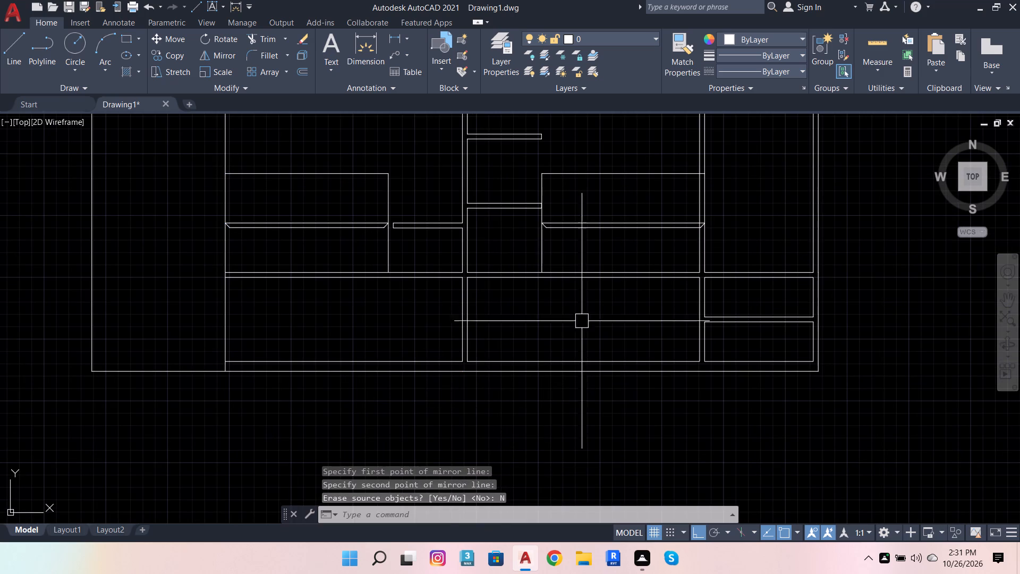
Move the whole mirrored compartment 1" left so its right end meets the near line of the adjacent vertical double line.
scroll(661, 242, up, 2)
click(673, 249)
scroll(659, 243, down, 4)
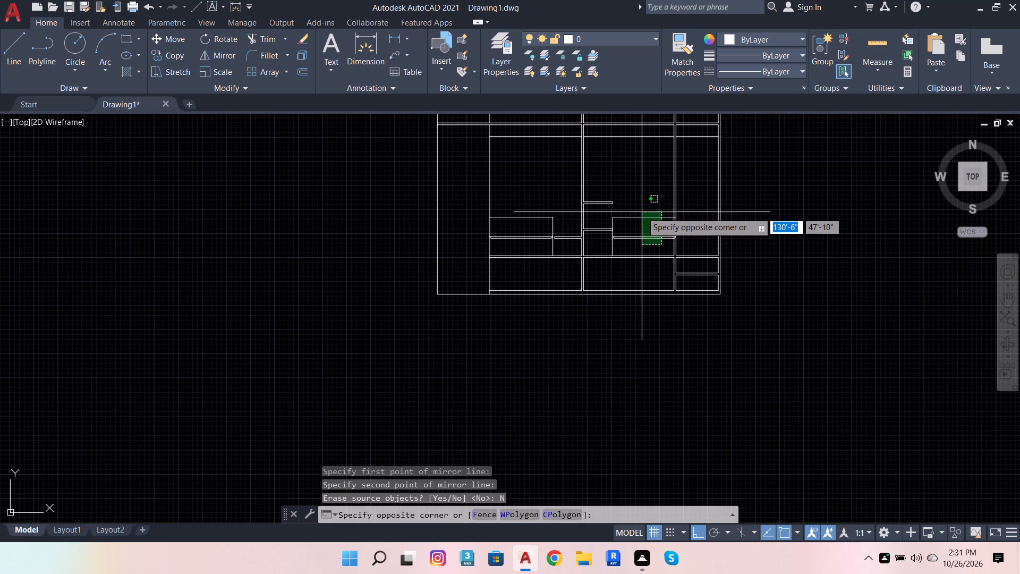
click(641, 209)
scroll(636, 233, up, 4)
scroll(523, 254, up, 3)
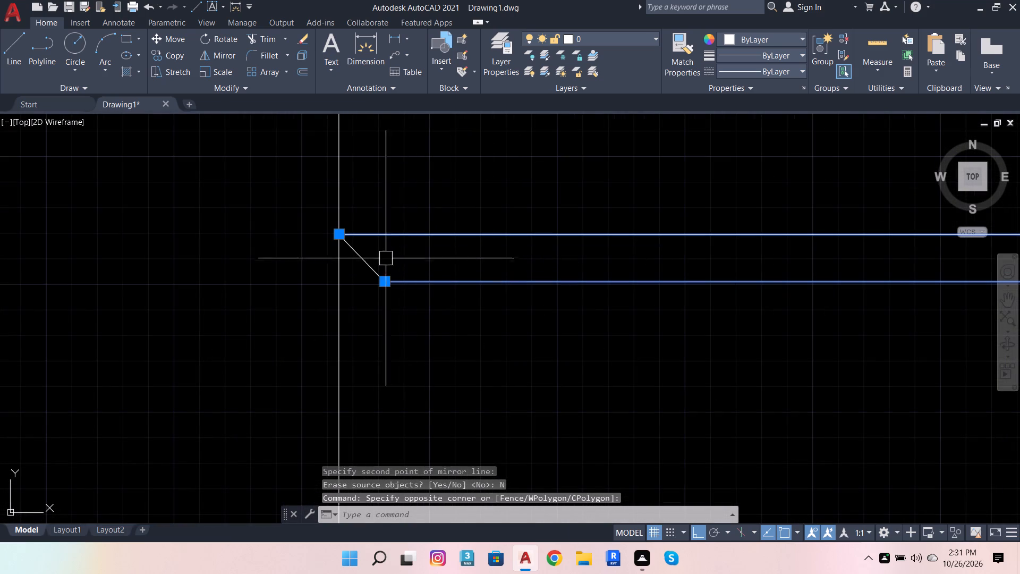
click(365, 265)
click(343, 303)
scroll(317, 328, down, 4)
scroll(567, 325, up, 3)
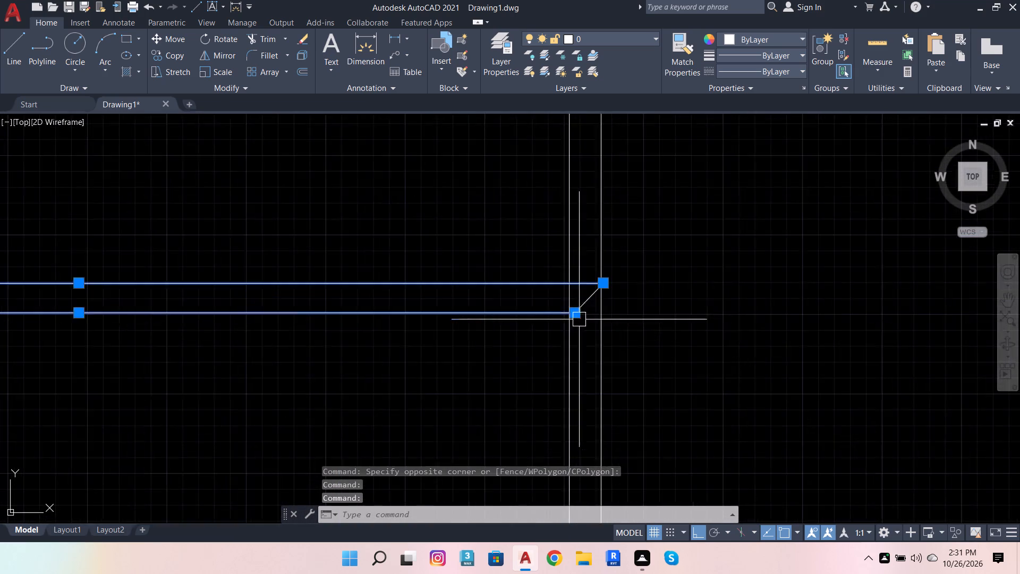
scroll(581, 319, up, 1)
click(596, 284)
scroll(577, 343, down, 4)
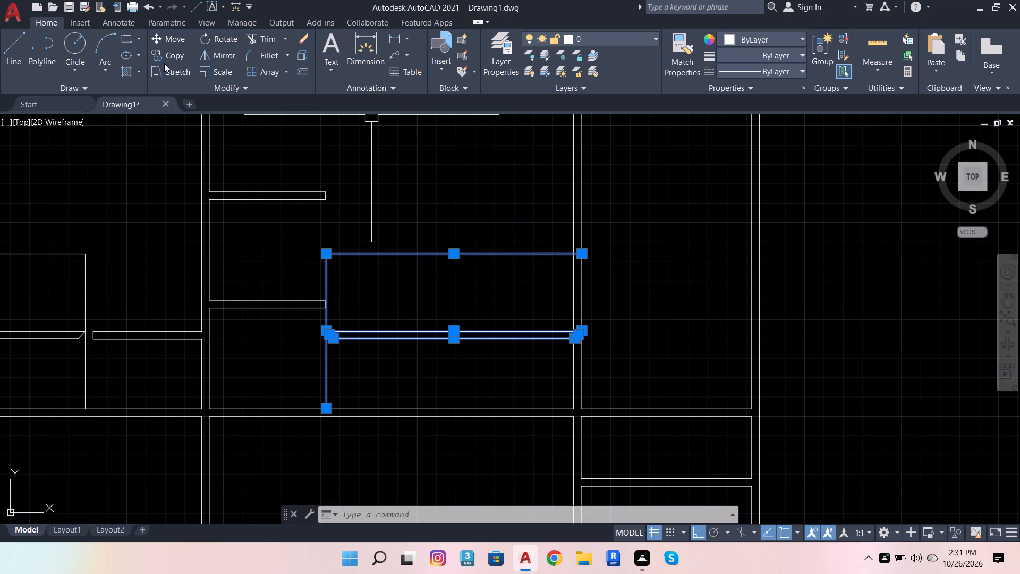
click(169, 38)
scroll(546, 260, up, 2)
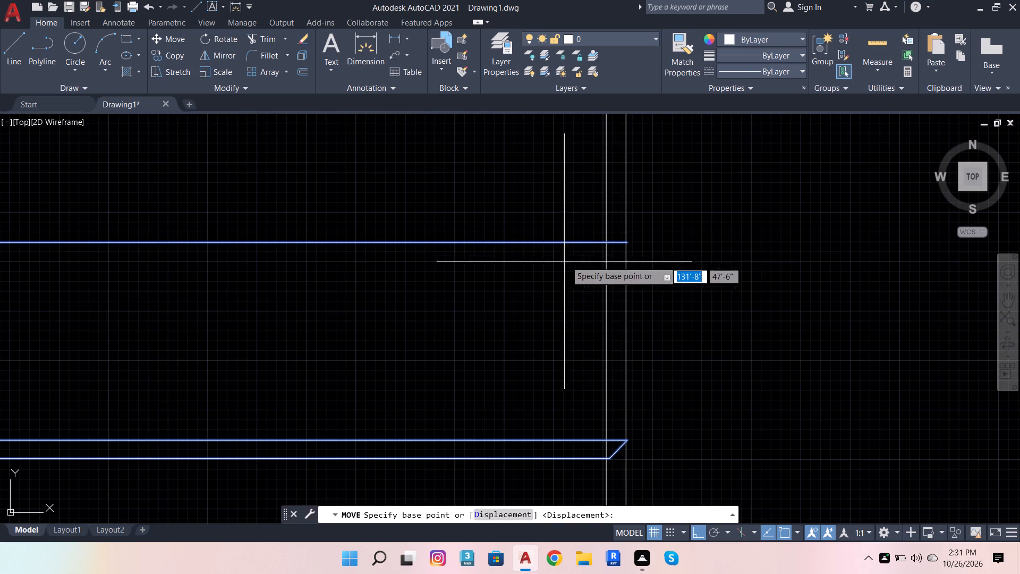
click(625, 245)
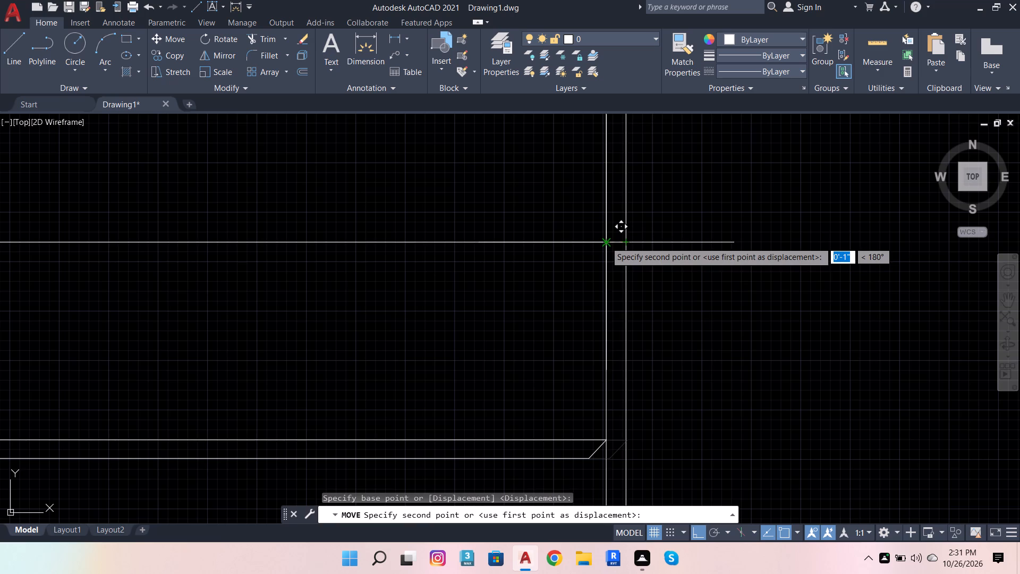
click(606, 242)
scroll(670, 253, down, 2)
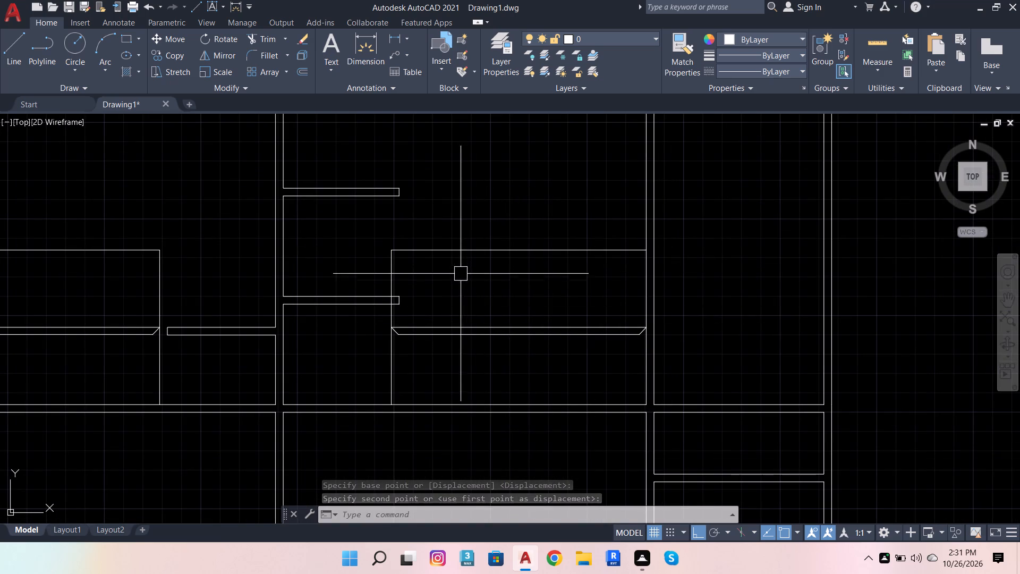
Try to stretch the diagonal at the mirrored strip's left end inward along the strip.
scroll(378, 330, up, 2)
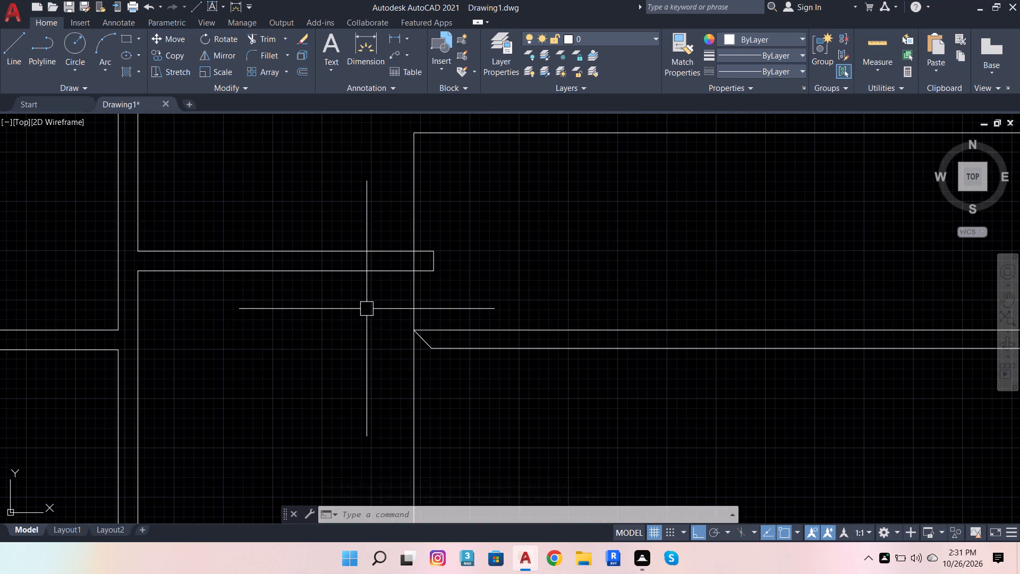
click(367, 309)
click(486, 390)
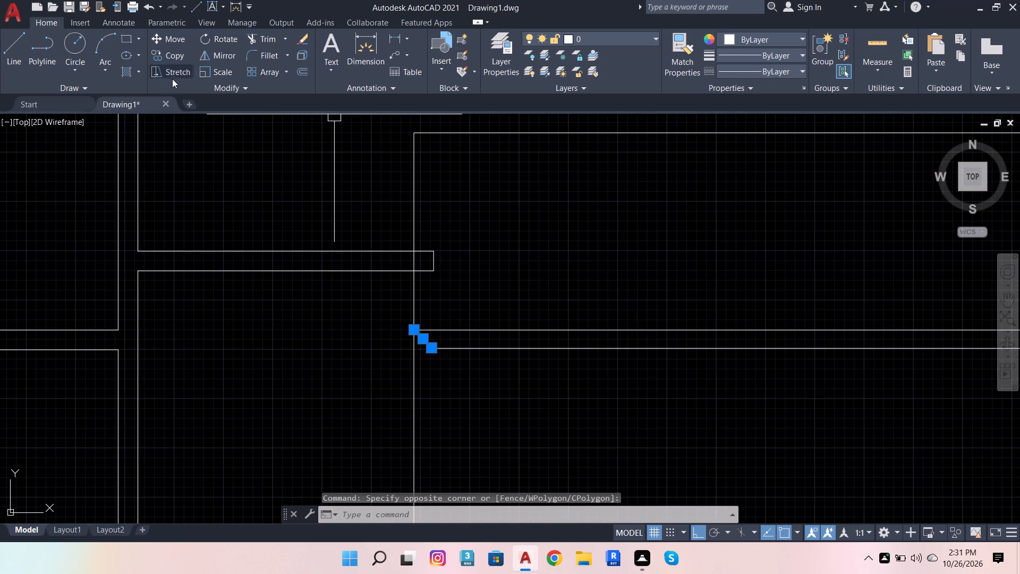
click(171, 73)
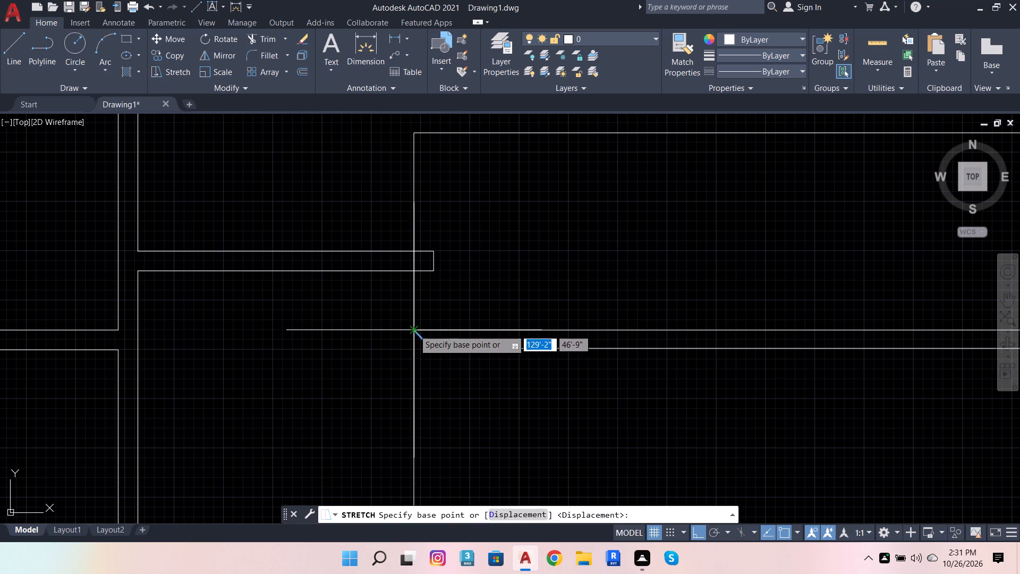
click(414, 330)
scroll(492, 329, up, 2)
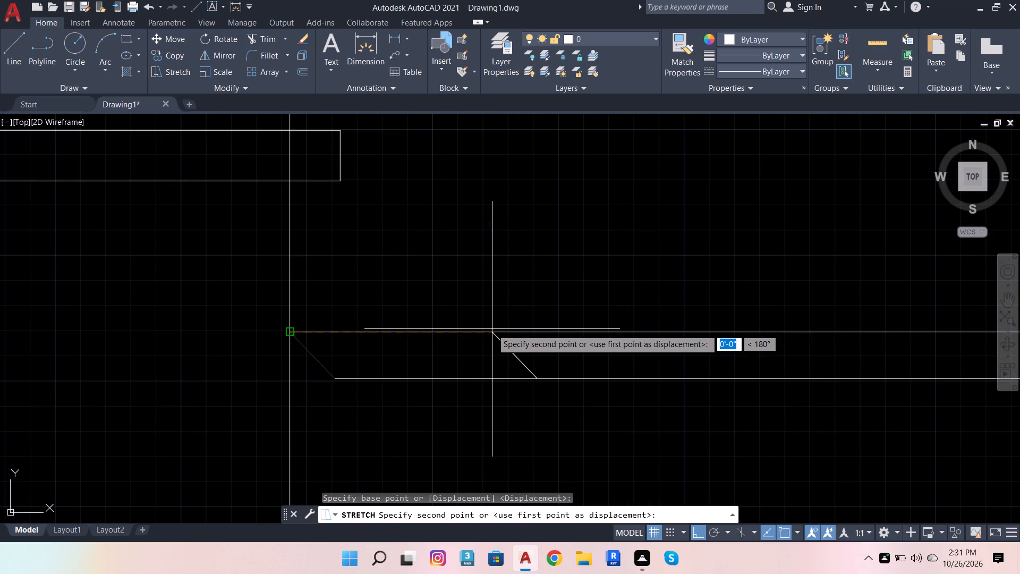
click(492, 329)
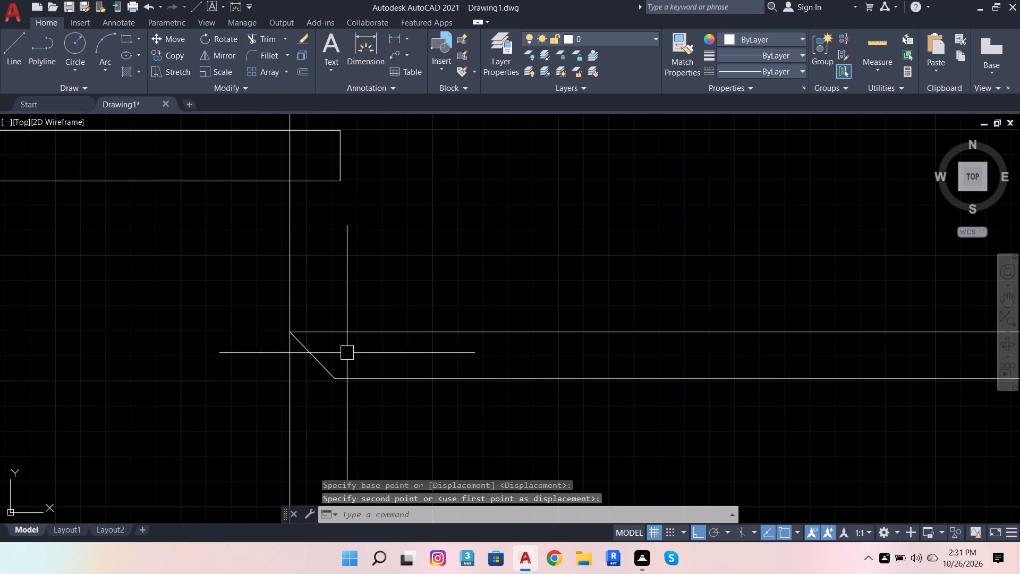
Move the mirrored strip's left diagonal inward along the strip, to a point beyond the ends of the neighbouring shelves.
click(330, 357)
click(297, 371)
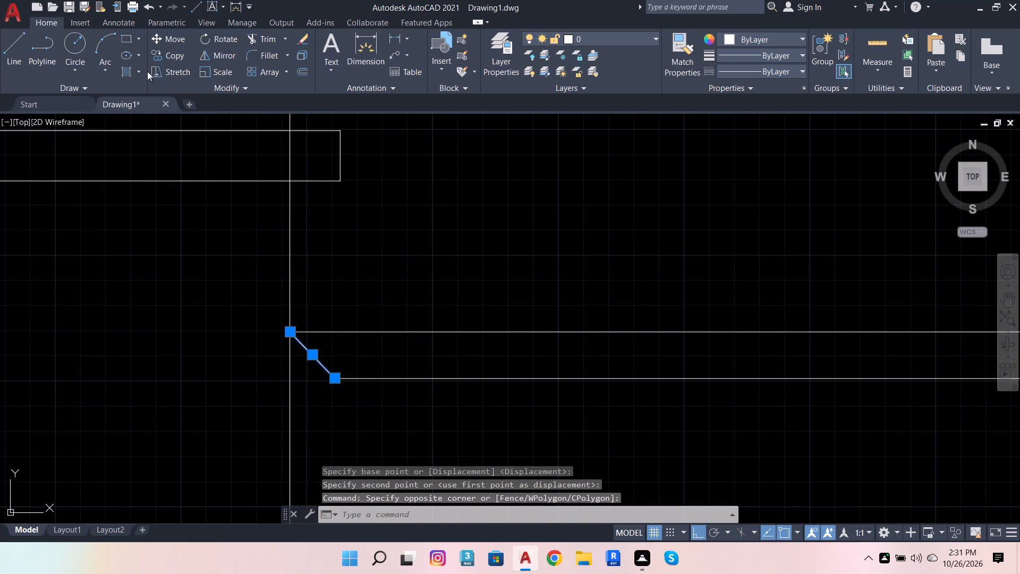
click(172, 40)
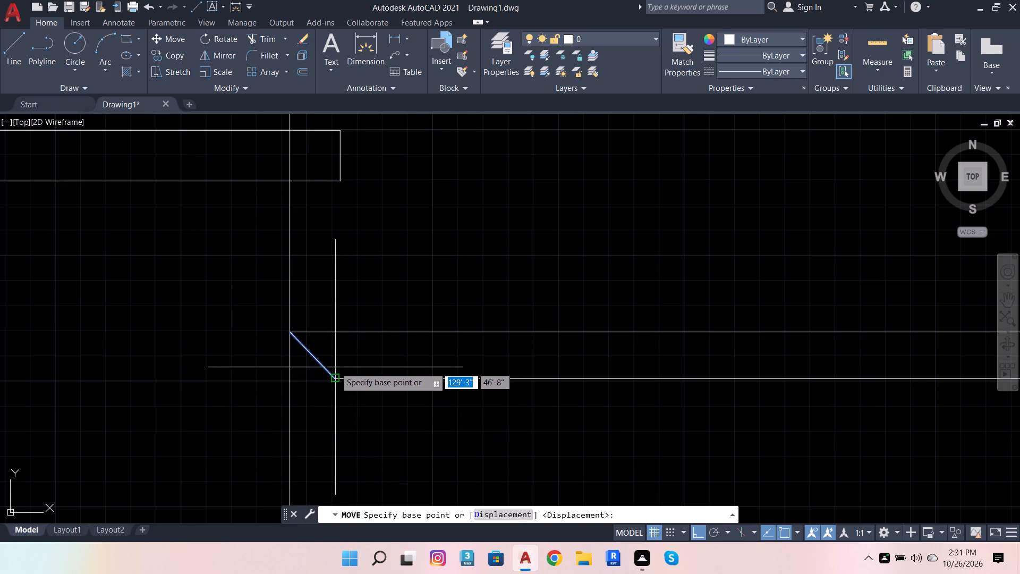
click(334, 375)
scroll(314, 384, down, 1)
scroll(437, 385, down, 1)
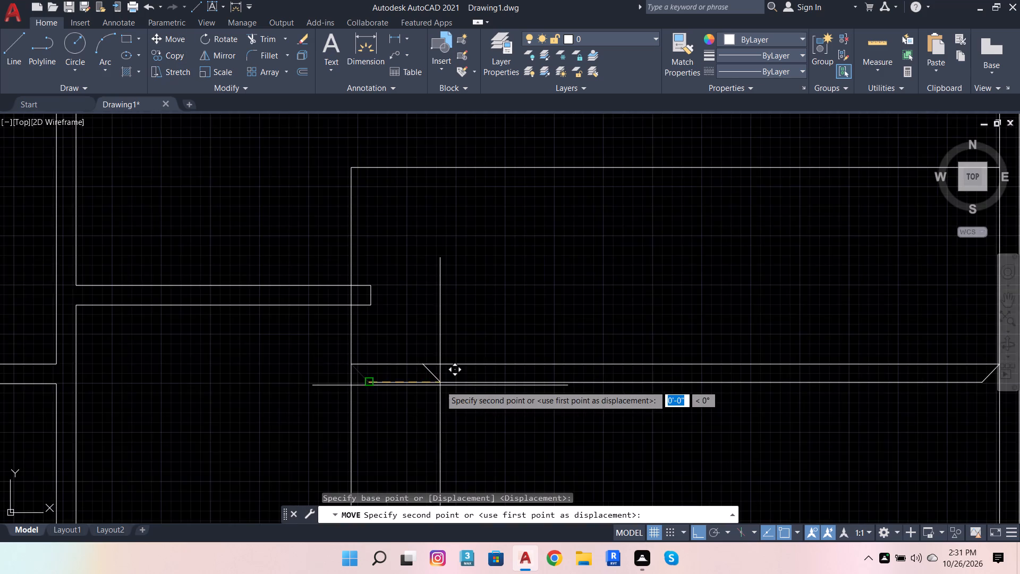
scroll(457, 385, up, 5)
click(457, 385)
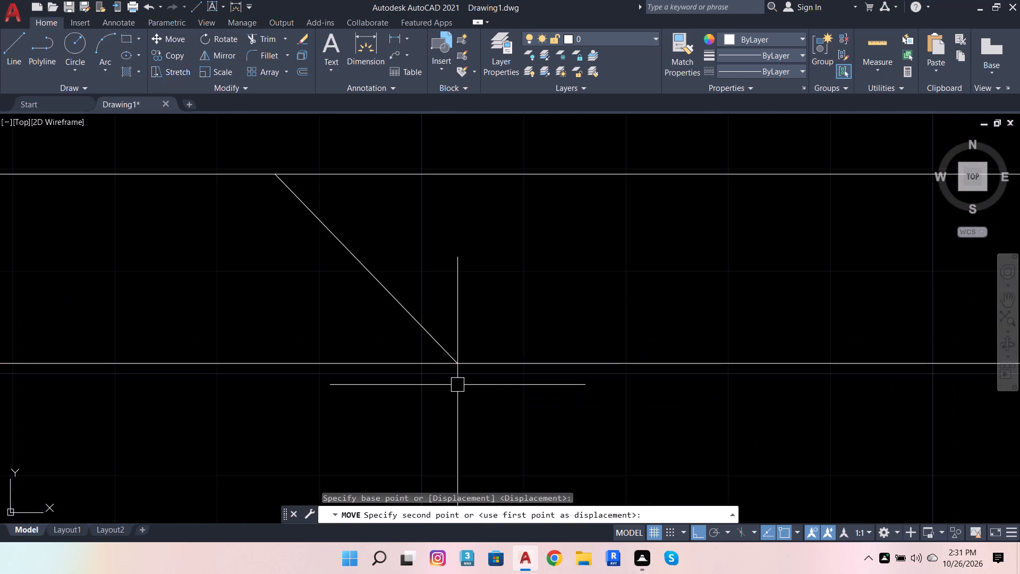
scroll(466, 395, down, 4)
scroll(509, 425, down, 4)
scroll(595, 438, up, 2)
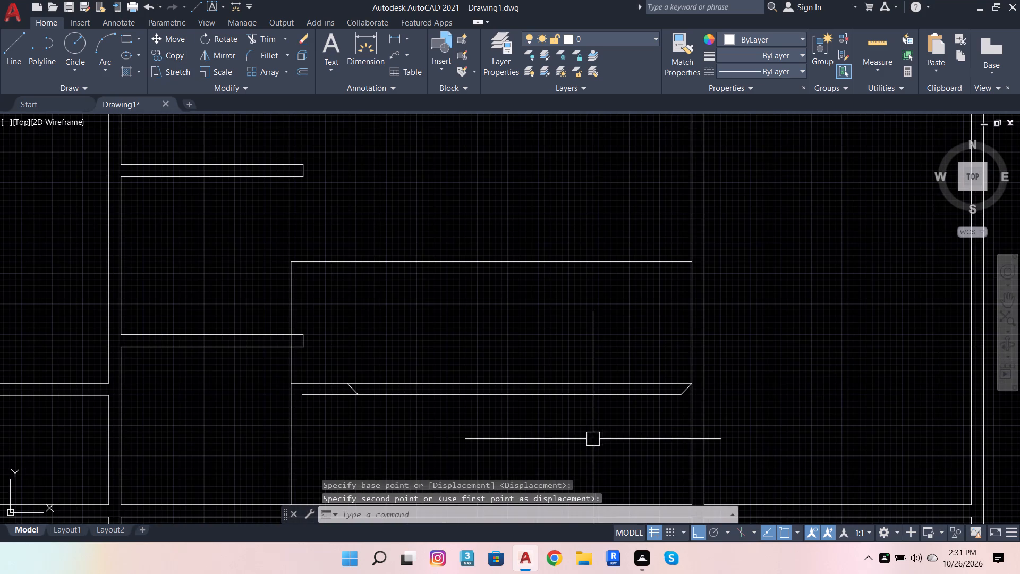
Draw a vertical line from the moved diagonal's upper end up past the mirrored compartment's top line.
click(2, 49)
click(342, 383)
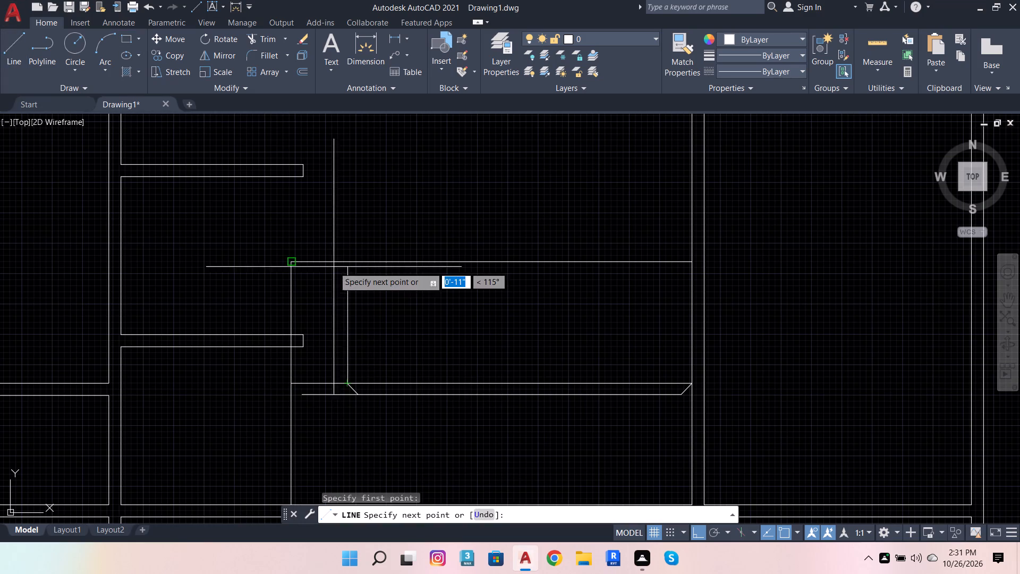
click(370, 241)
key(space)
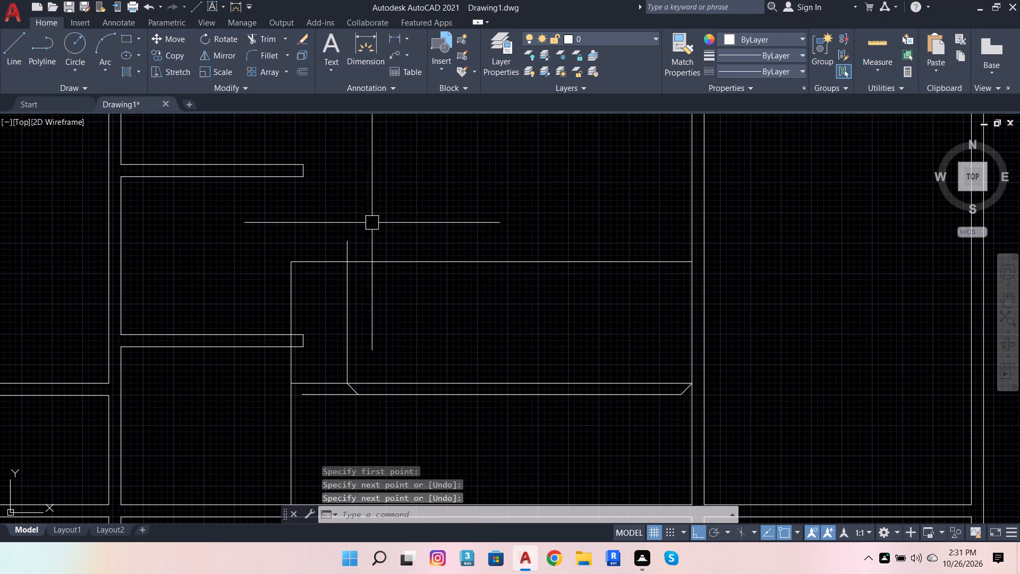
key(space)
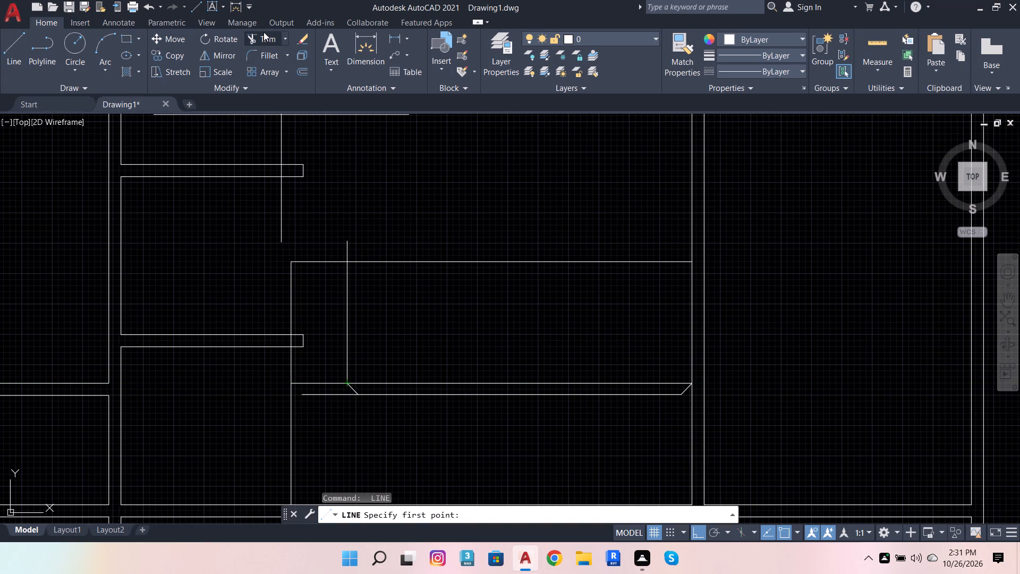
Trim the new vertical's excess, the old left vertical, and the top and strip lines extending beyond the new left side.
click(264, 41)
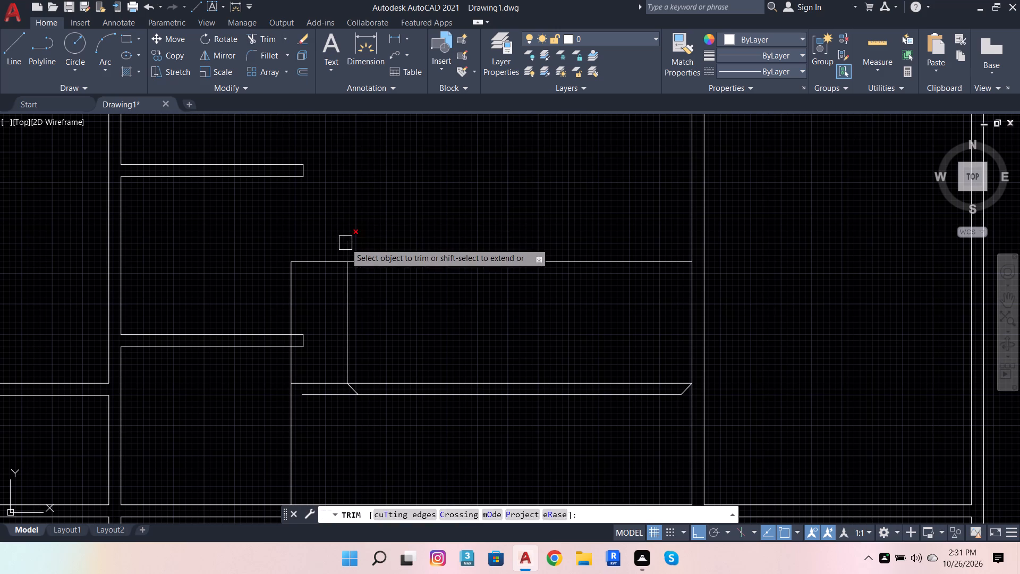
click(345, 243)
click(324, 252)
click(281, 295)
scroll(297, 337, up, 4)
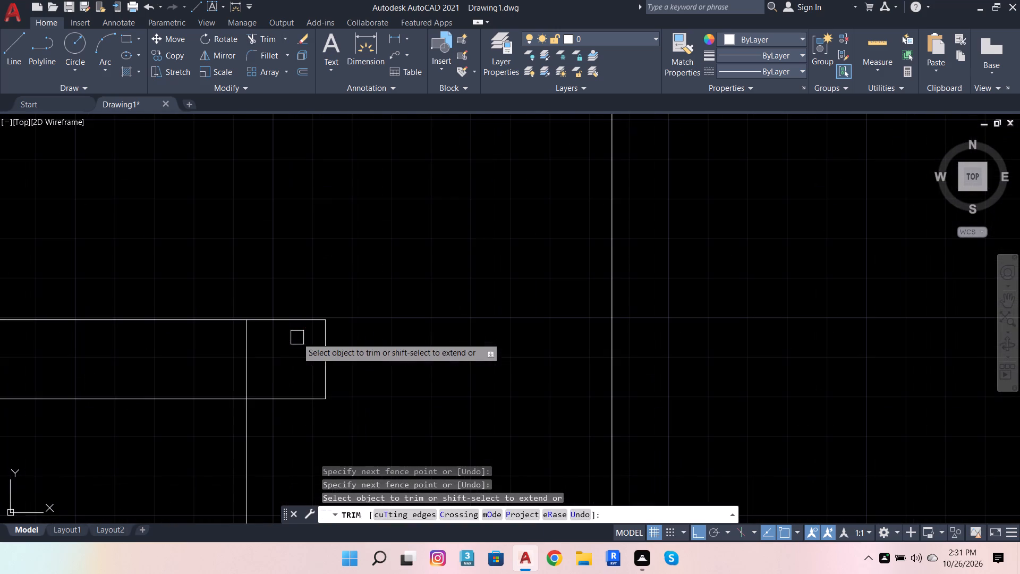
click(250, 357)
scroll(369, 265, down, 4)
scroll(355, 324, up, 2)
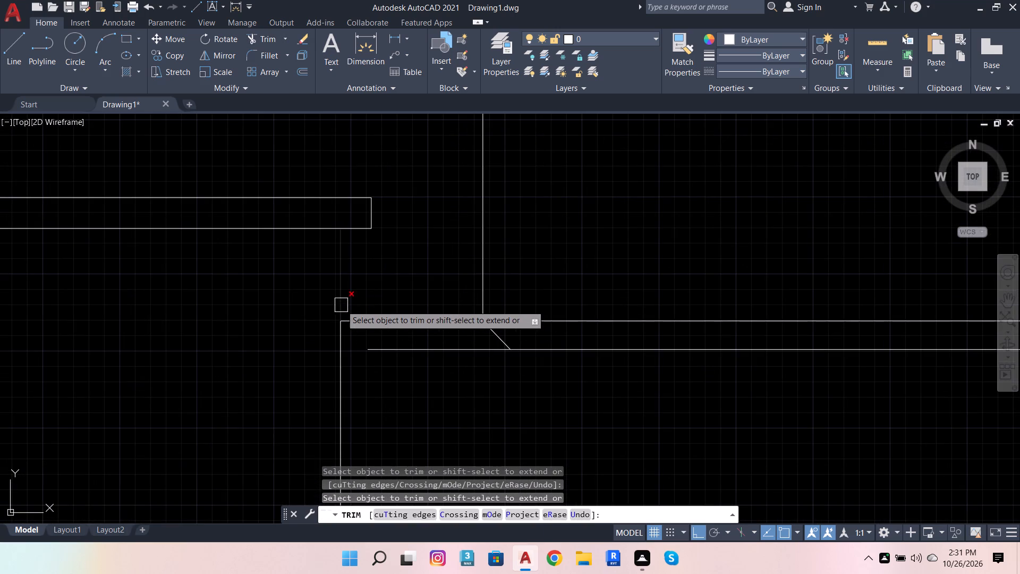
click(341, 305)
drag(390, 308, 394, 317)
click(408, 386)
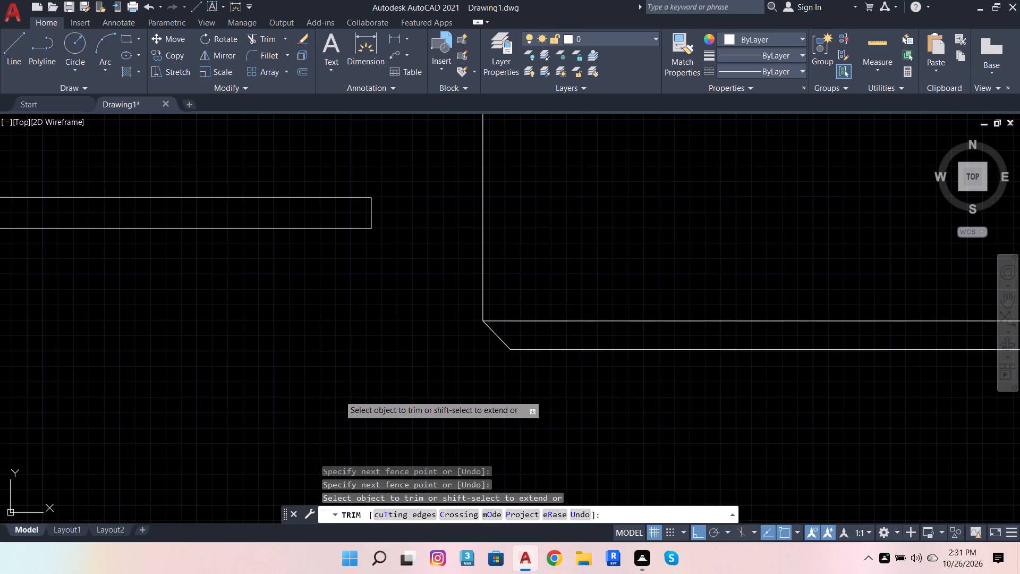
click(339, 395)
Extend the mirrored compartment's new left vertical down to the top edge of the lower horizontal double line.
scroll(423, 283, down, 4)
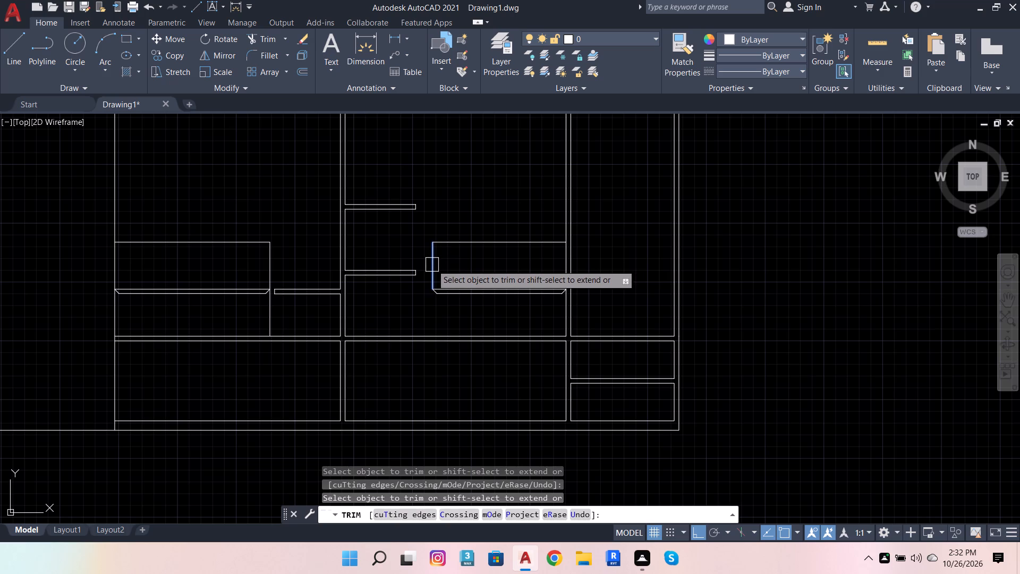
shift+click(431, 269)
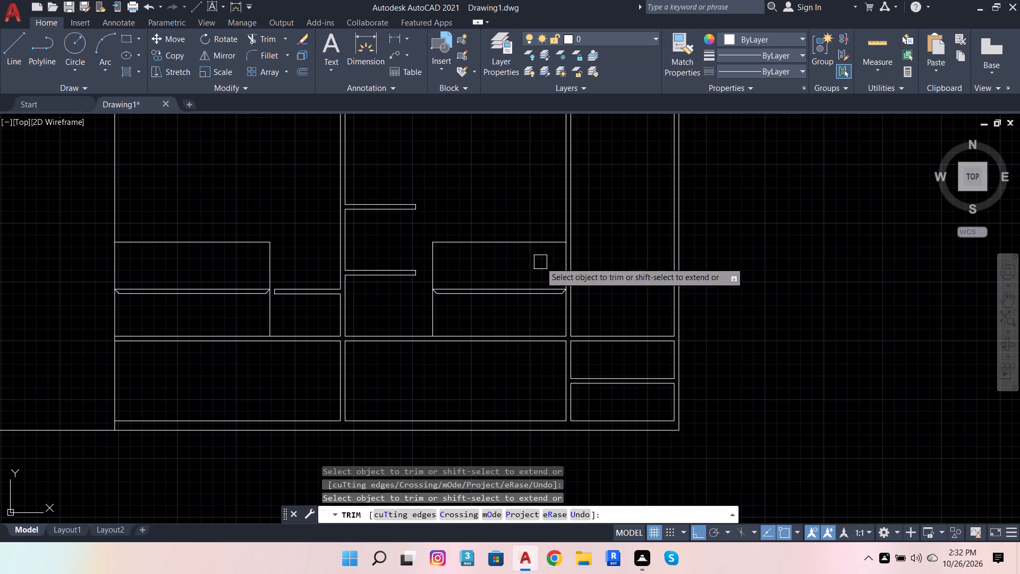
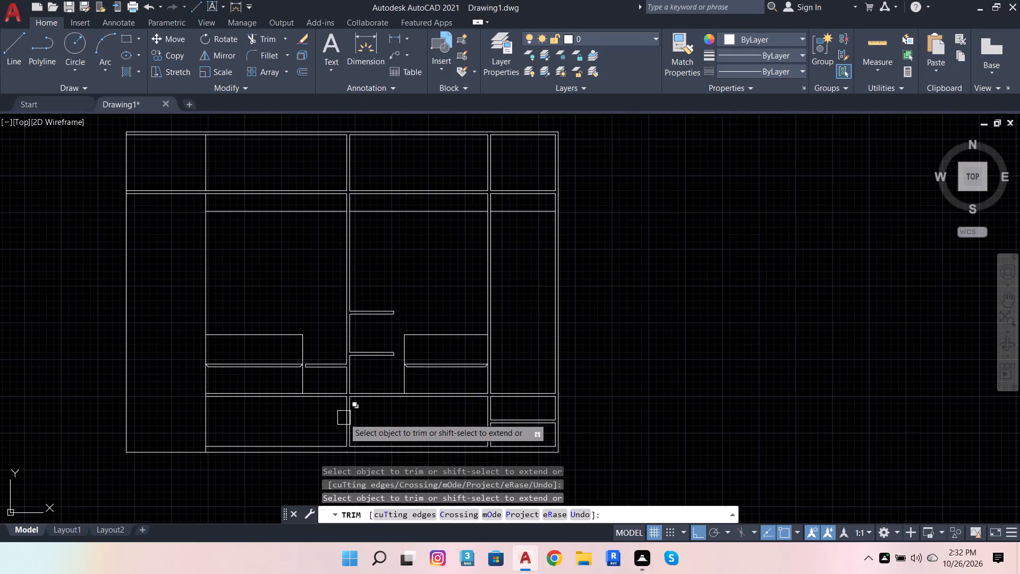
Join all the lines of the lower elevation drawing into polylines.
scroll(346, 407, down, 4)
scroll(395, 394, up, 2)
key(Escape)
click(171, 290)
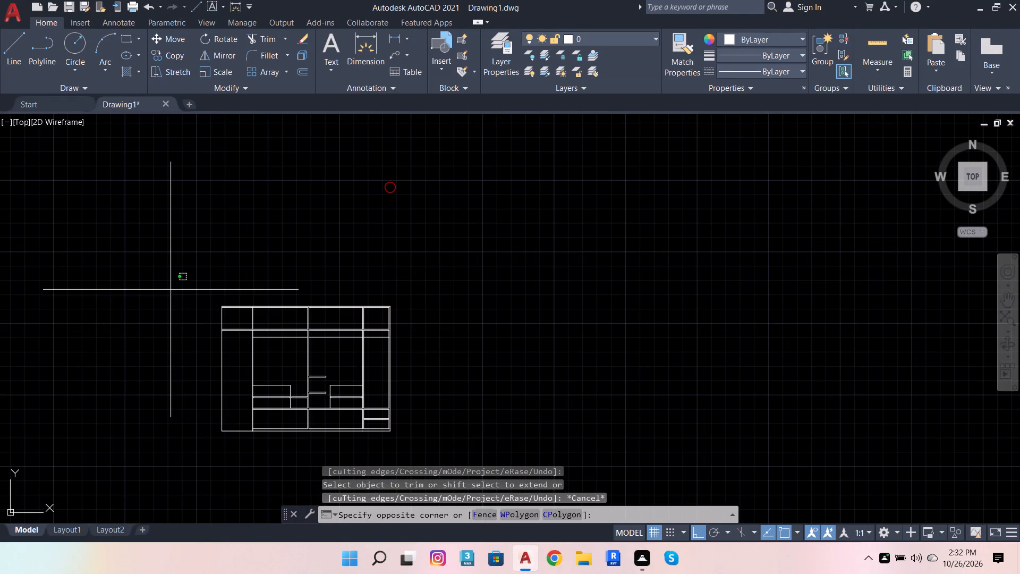
scroll(379, 366, down, 3)
scroll(386, 395, up, 2)
click(402, 371)
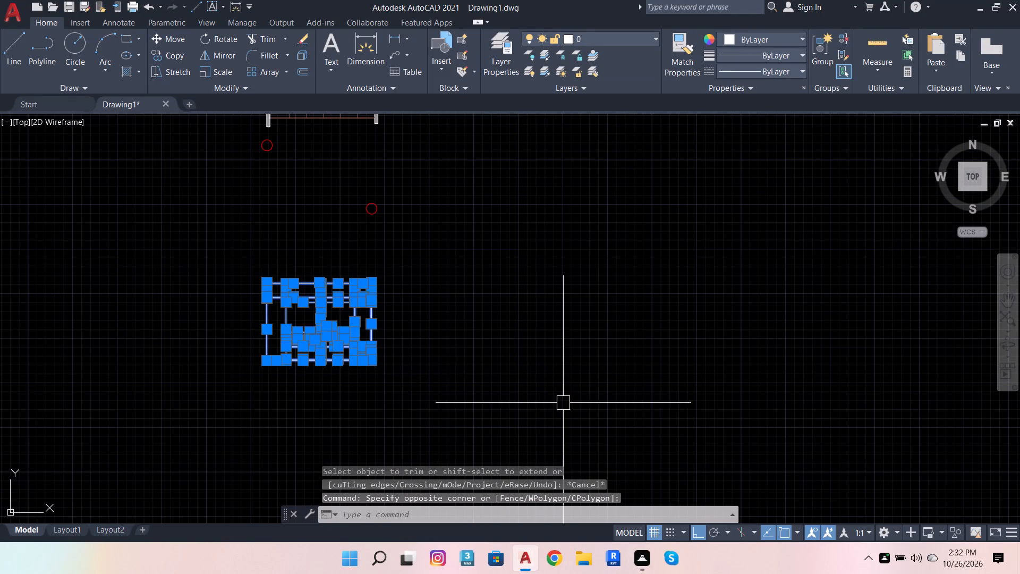
key(j)
key(Return)
scroll(337, 327, up, 2)
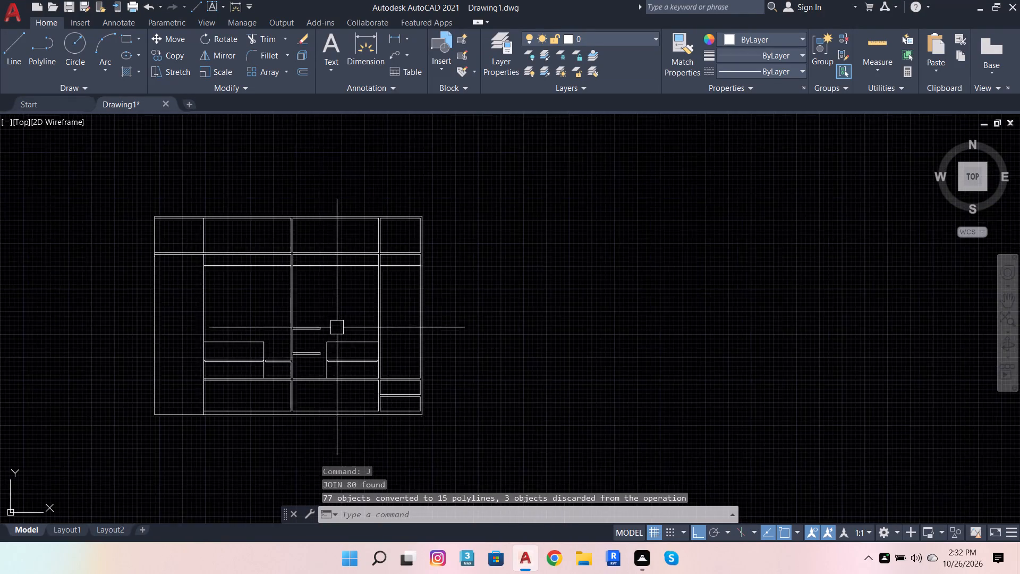
scroll(337, 327, up, 2)
scroll(359, 312, down, 2)
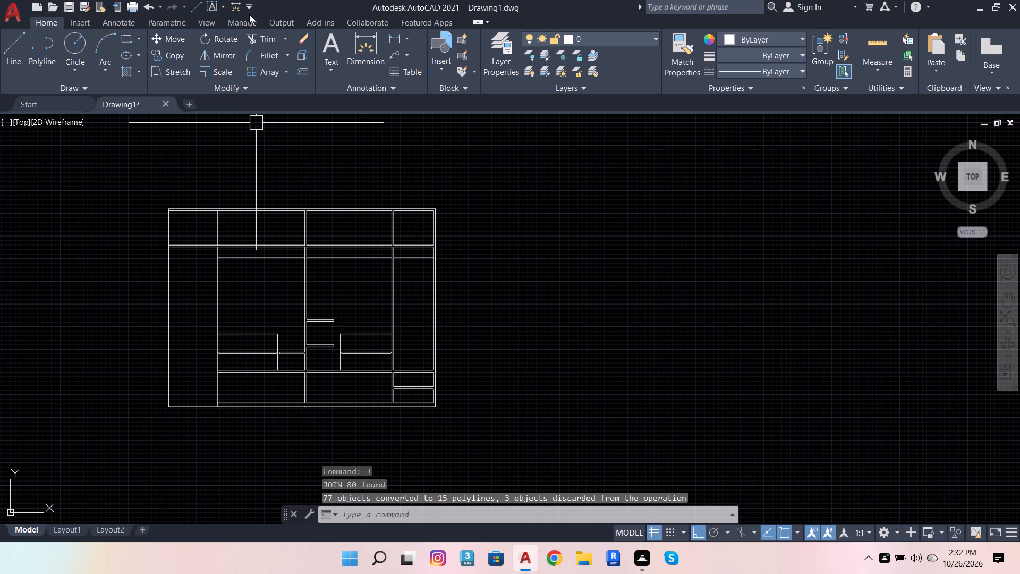
Start a solid hatch in colour 15 and try filling the crossing of the centre vertical and upper horizontal double lines.
click(123, 73)
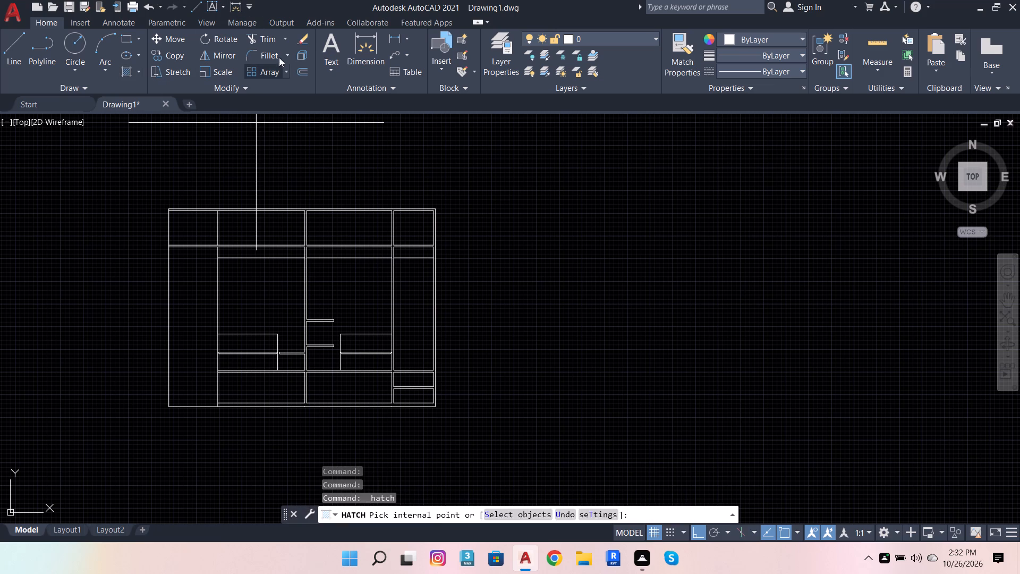
click(341, 53)
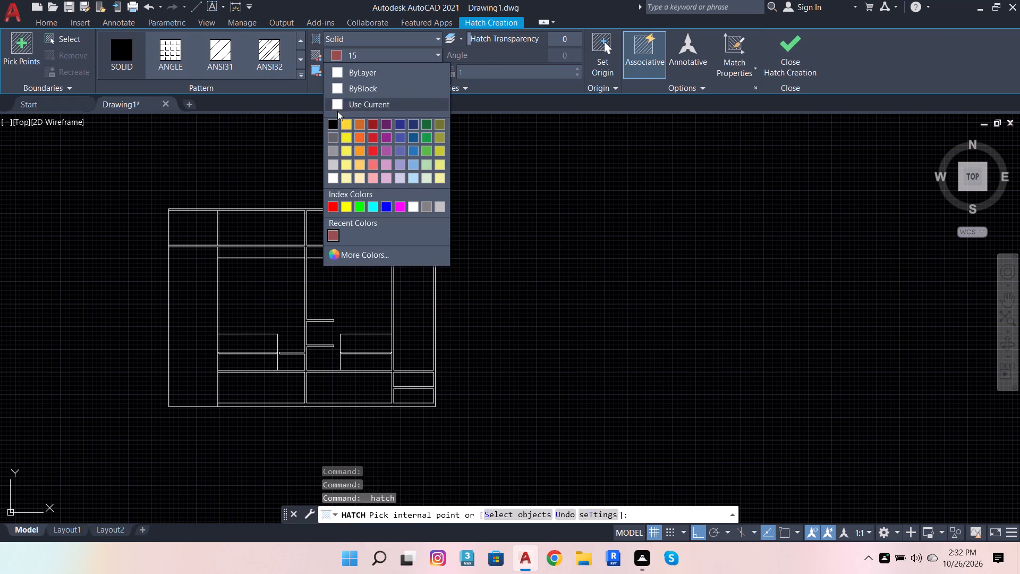
click(330, 236)
scroll(324, 247, up, 2)
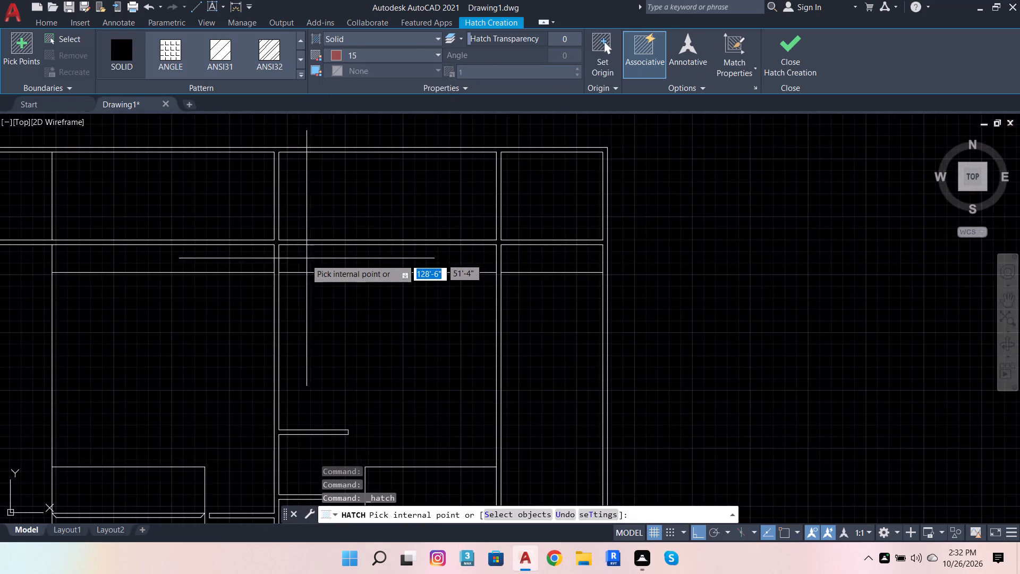
scroll(287, 257, up, 6)
scroll(258, 226, down, 4)
scroll(223, 213, up, 4)
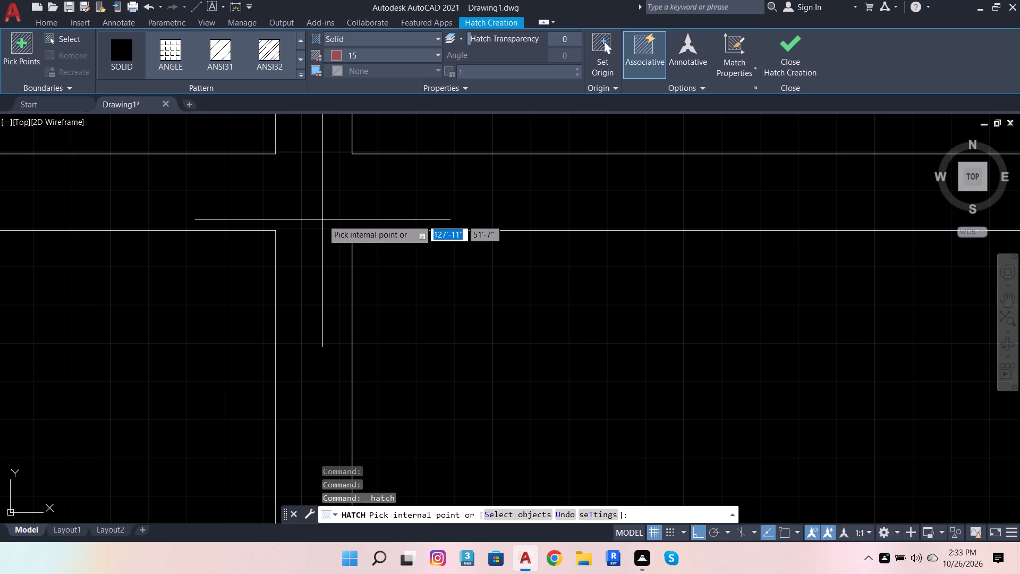
click(308, 172)
scroll(313, 222, down, 6)
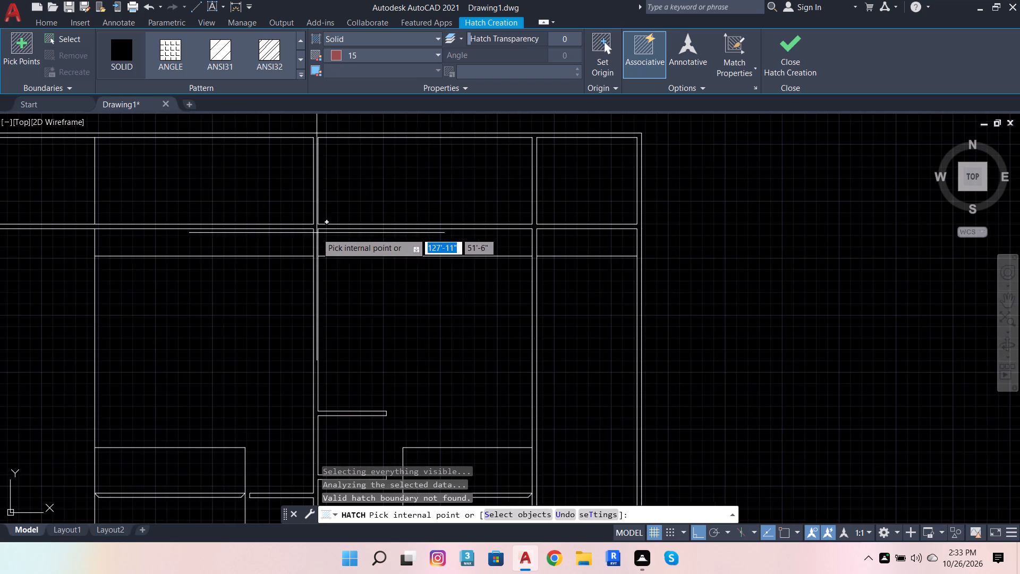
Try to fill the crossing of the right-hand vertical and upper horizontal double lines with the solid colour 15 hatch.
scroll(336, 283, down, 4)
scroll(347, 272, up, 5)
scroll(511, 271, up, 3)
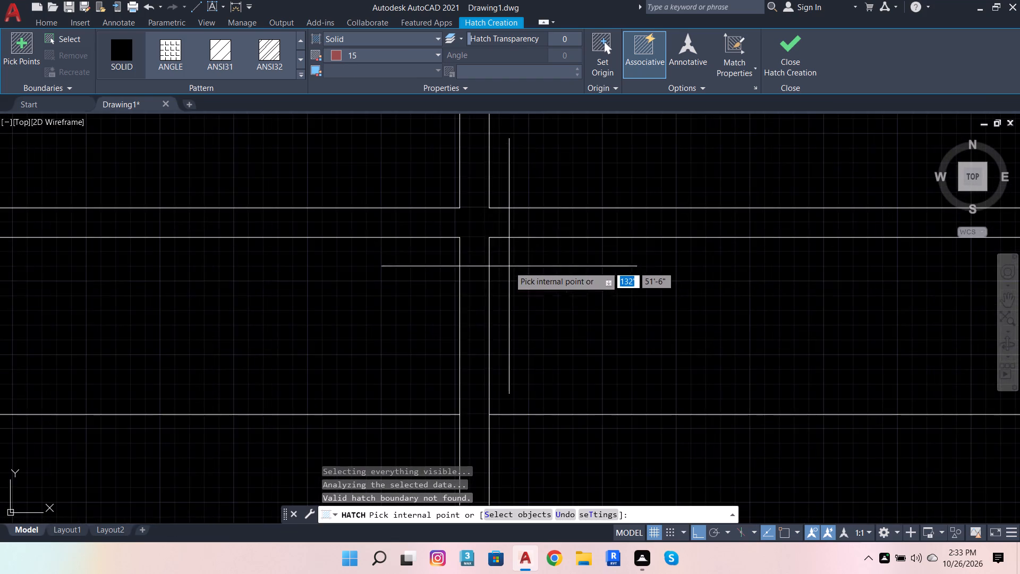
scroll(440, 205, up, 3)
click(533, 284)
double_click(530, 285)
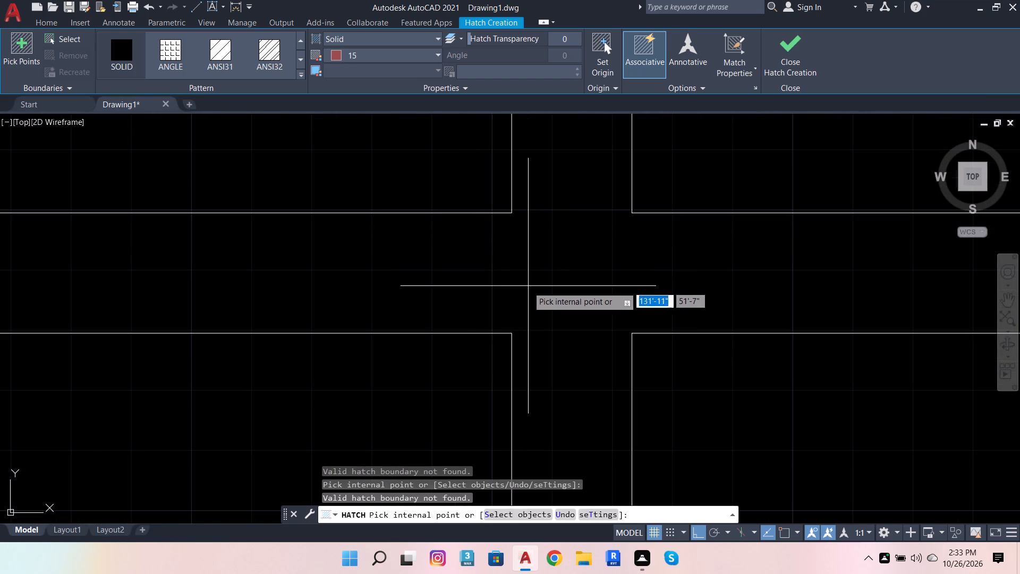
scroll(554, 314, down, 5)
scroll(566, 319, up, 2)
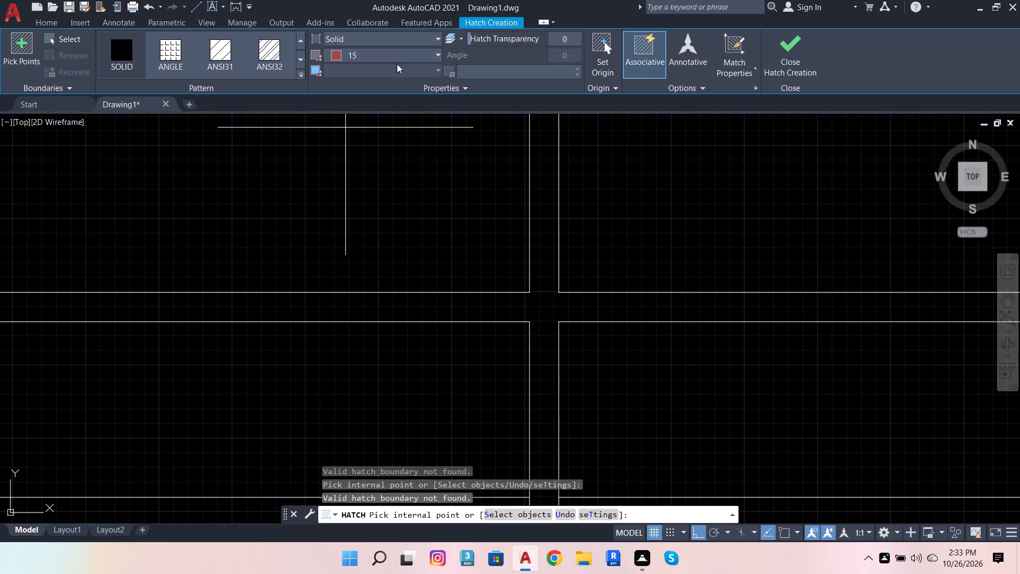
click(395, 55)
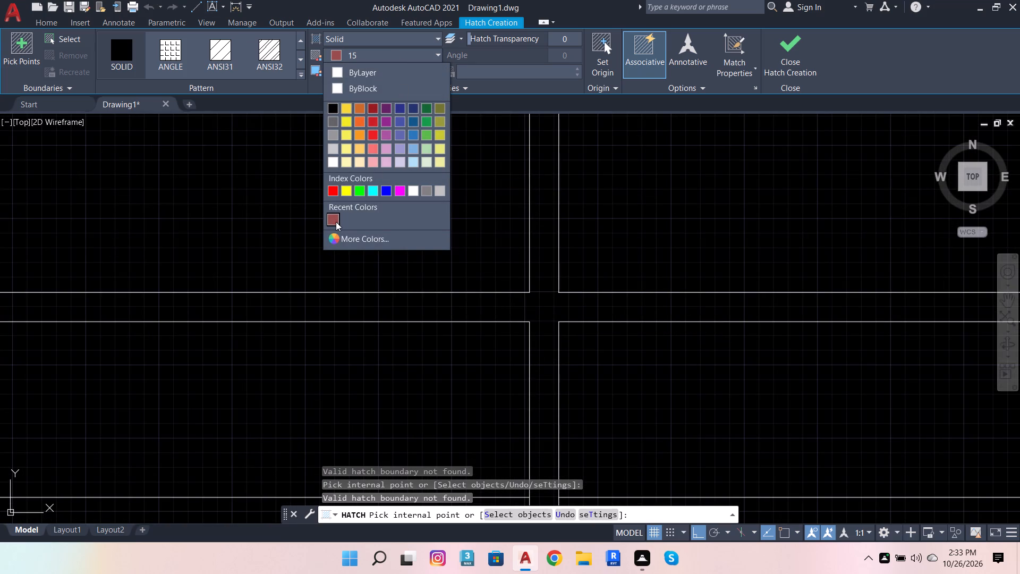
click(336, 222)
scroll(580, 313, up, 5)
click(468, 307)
Examine the whole lower elevation and the hatched floor plan above it.
scroll(510, 316, down, 6)
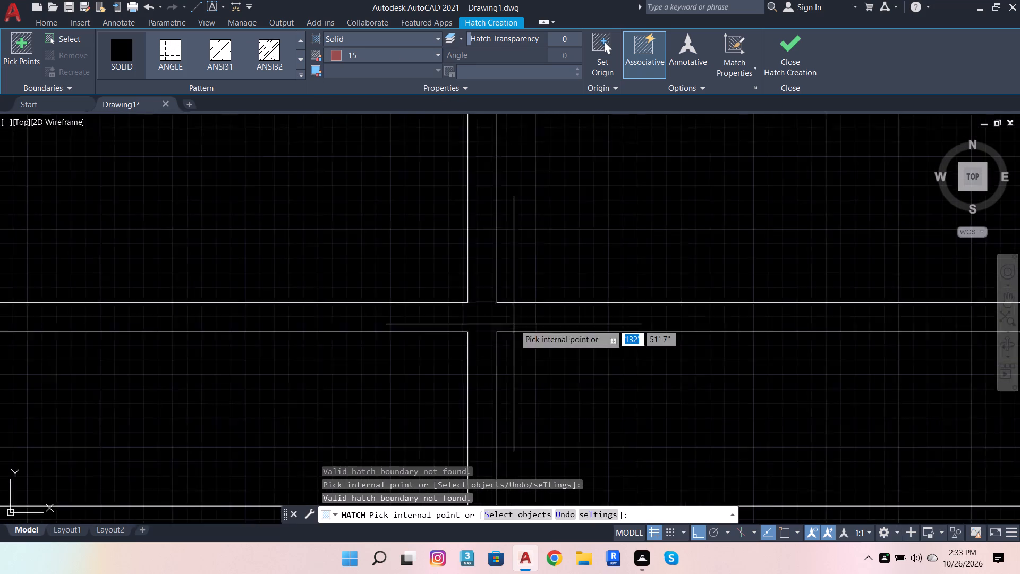
scroll(516, 378, down, 6)
scroll(574, 396, down, 6)
scroll(581, 420, up, 6)
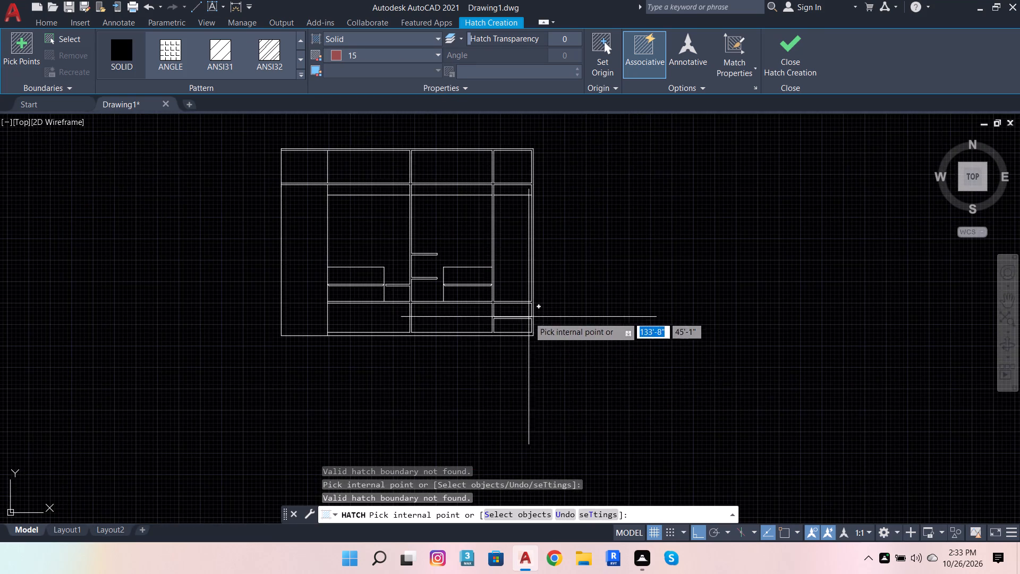
scroll(551, 395, down, 3)
scroll(524, 258, up, 4)
scroll(469, 259, down, 1)
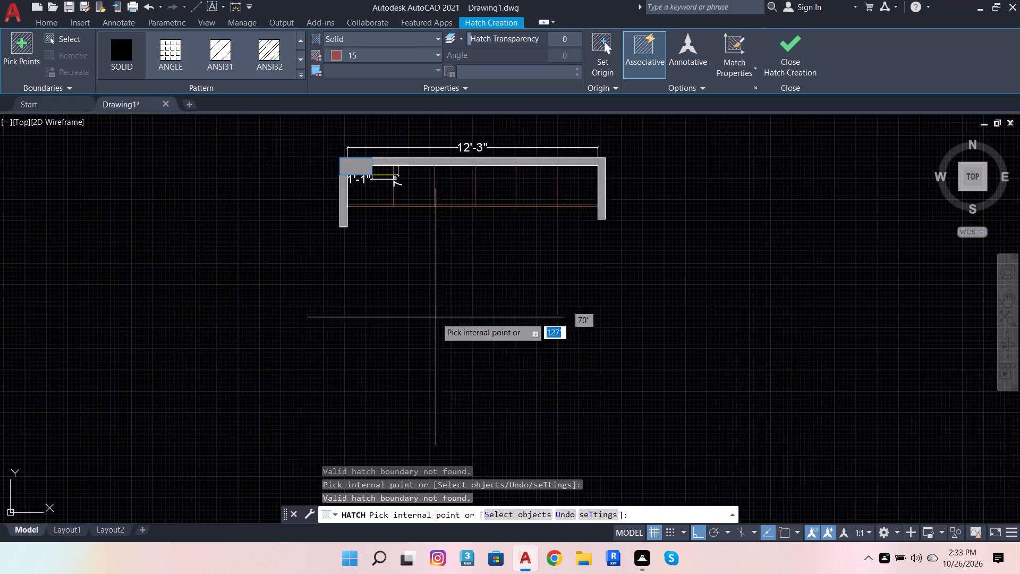
scroll(431, 325, down, 2)
scroll(422, 295, up, 4)
scroll(518, 240, up, 2)
scroll(527, 256, down, 7)
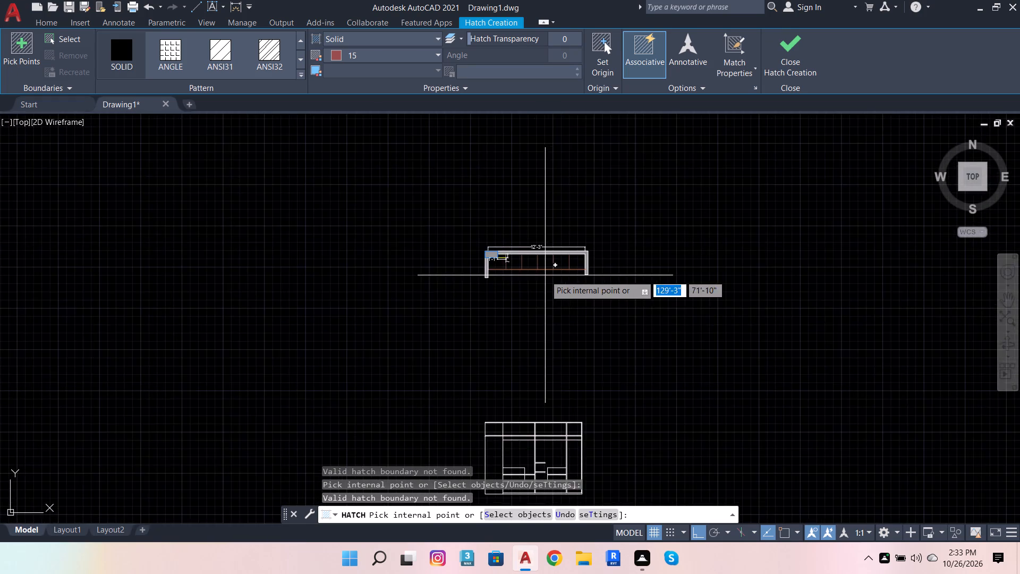
Apply the solid colour 15 hatch from a point between the elevation's two top lines near the upper-right corner.
scroll(557, 326, down, 5)
scroll(565, 354, up, 5)
scroll(500, 262, up, 4)
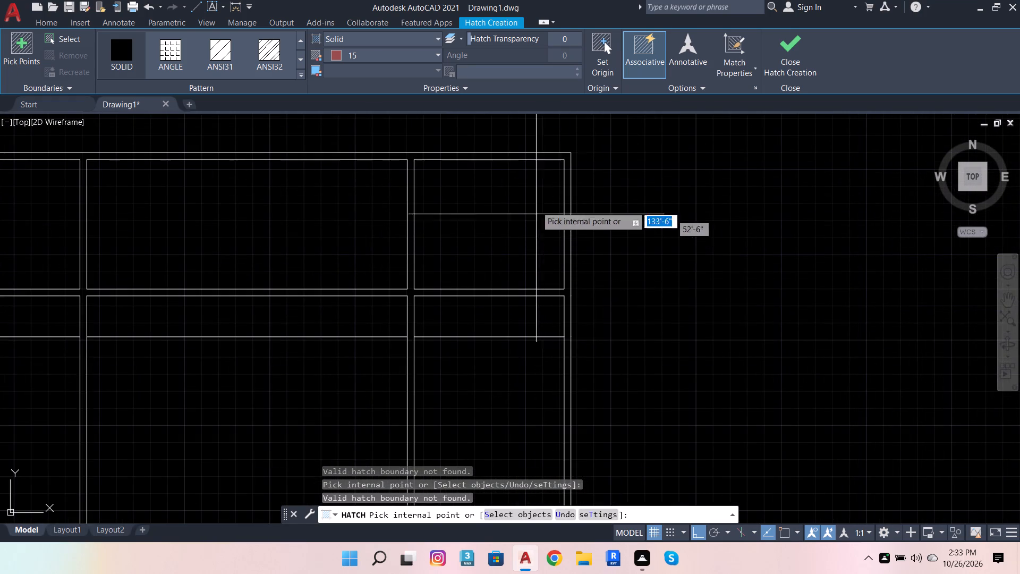
scroll(545, 140, up, 4)
scroll(615, 206, up, 3)
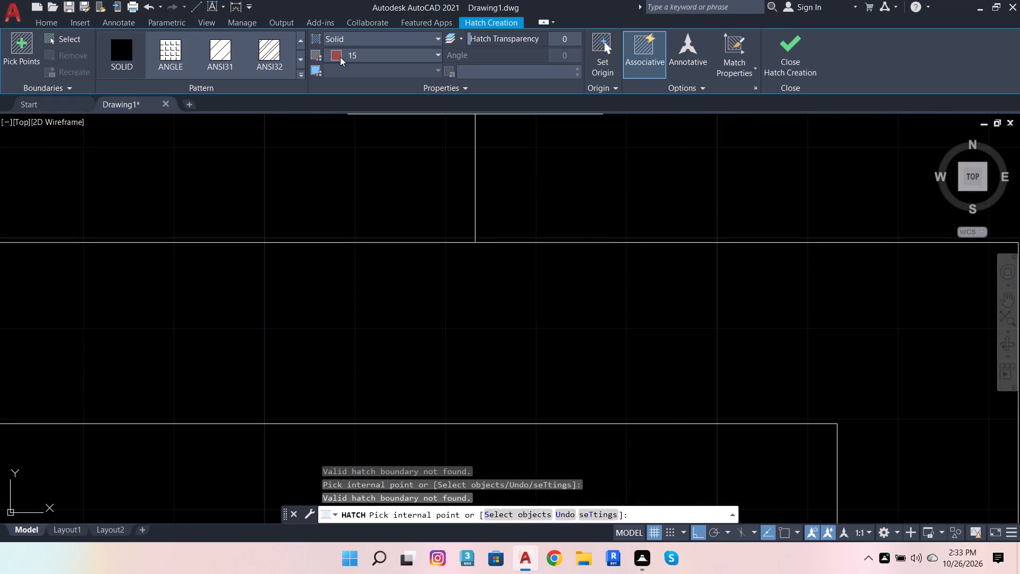
click(364, 32)
click(355, 50)
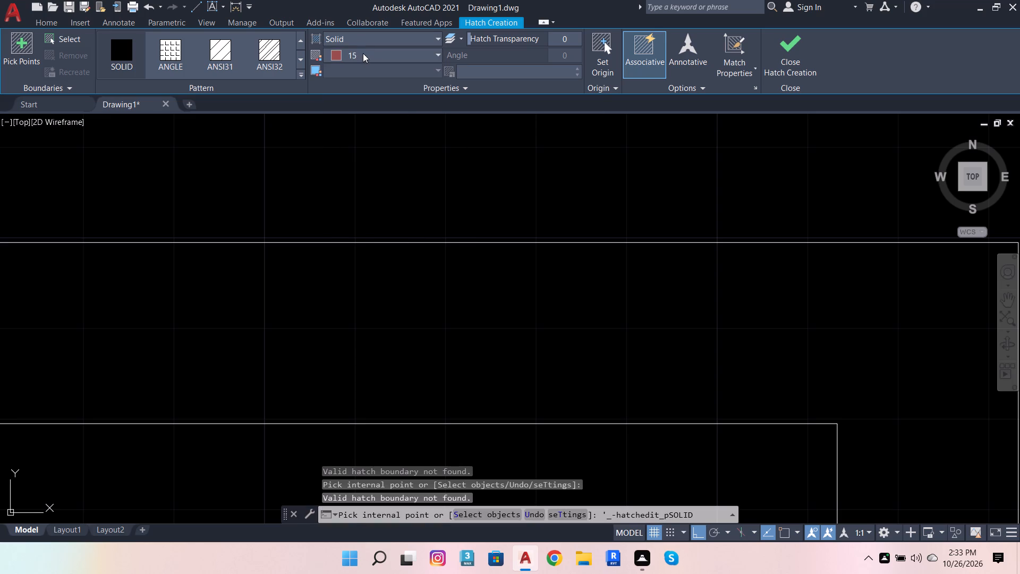
click(363, 56)
click(345, 214)
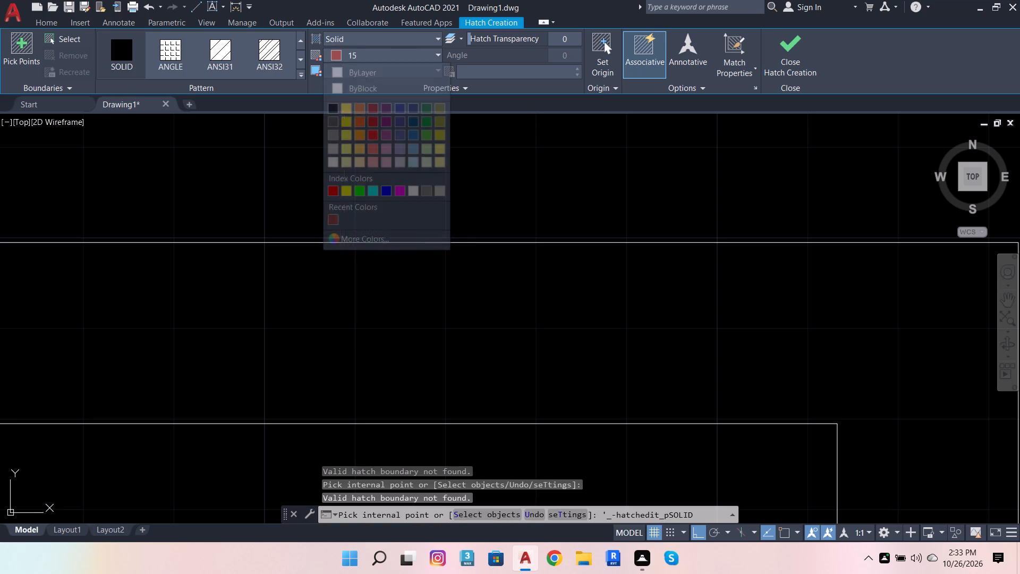
click(352, 325)
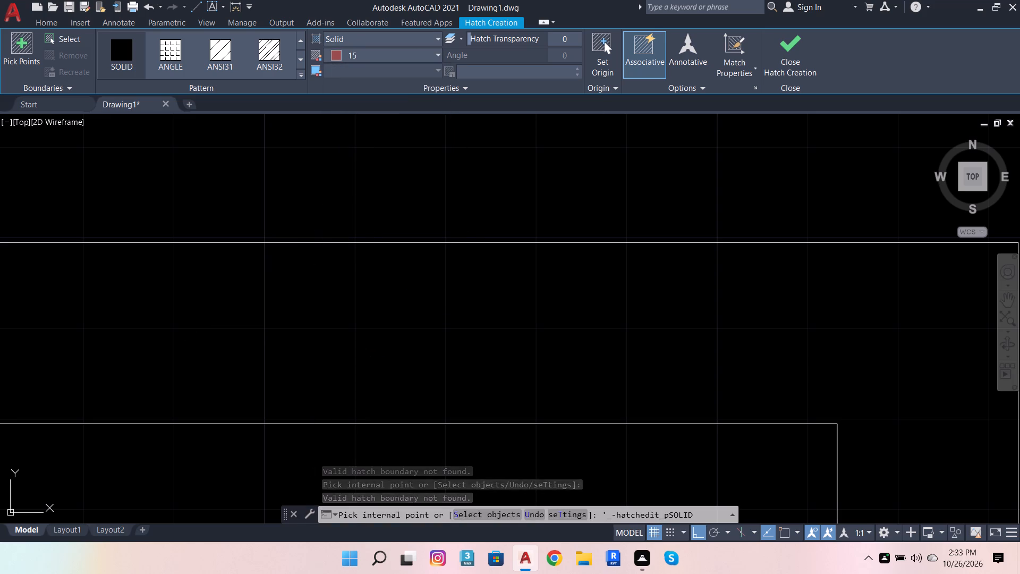
scroll(493, 260, down, 6)
scroll(536, 289, down, 5)
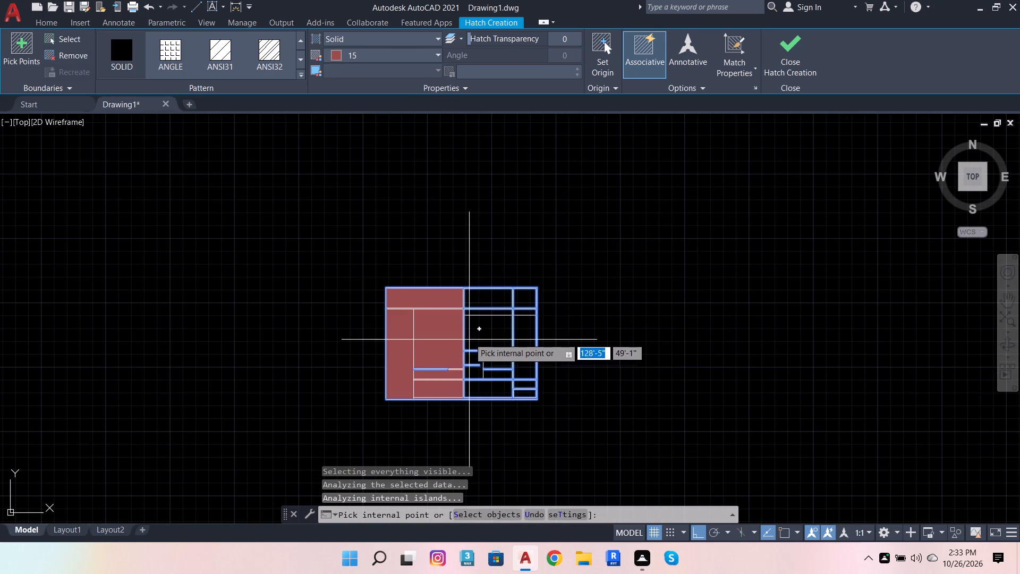
scroll(470, 332, up, 3)
key(Escape)
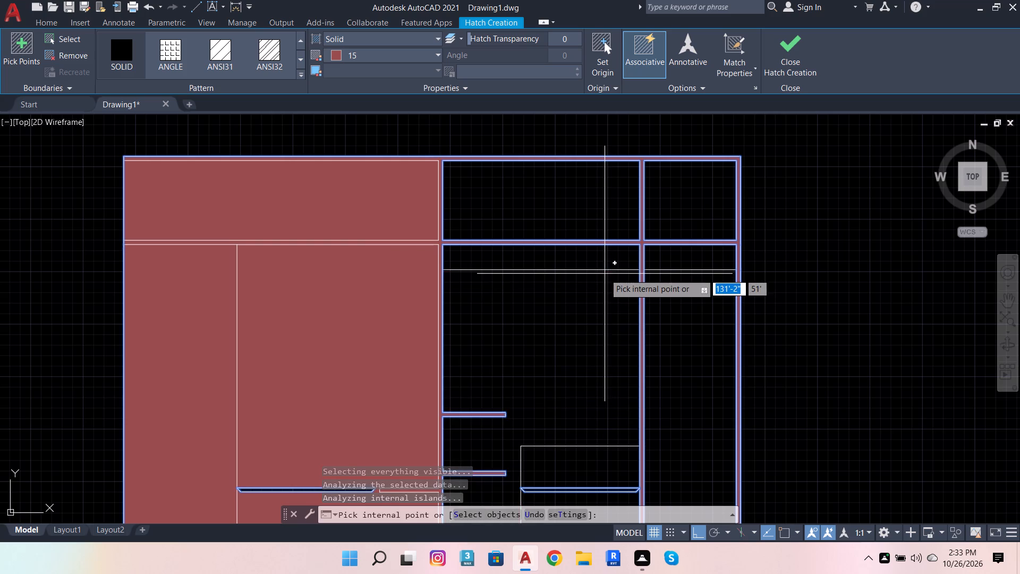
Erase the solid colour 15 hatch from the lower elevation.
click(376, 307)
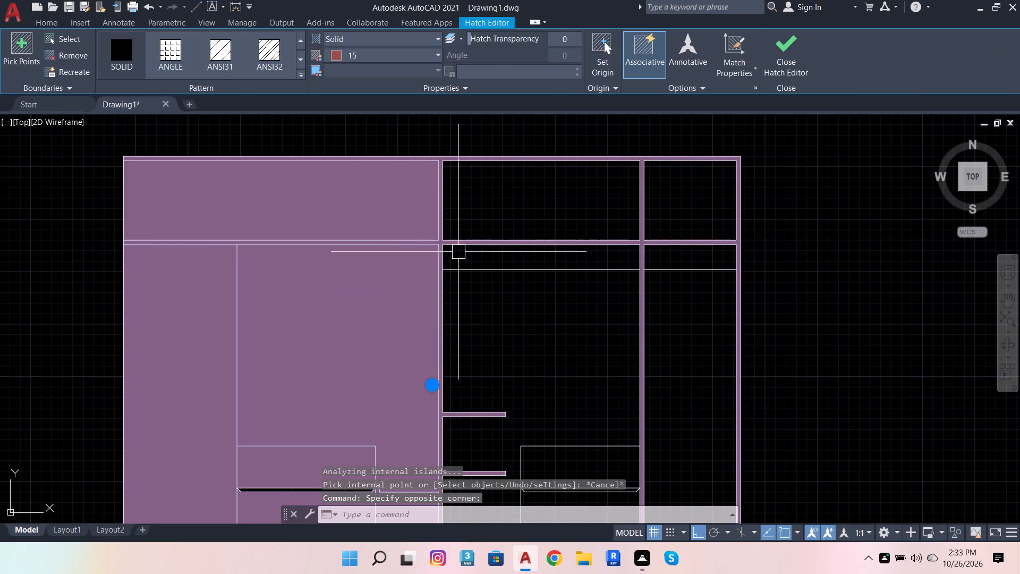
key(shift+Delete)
Examine the elevation's linework and select its outer polyline to check which segments were joined.
scroll(294, 255, down, 2)
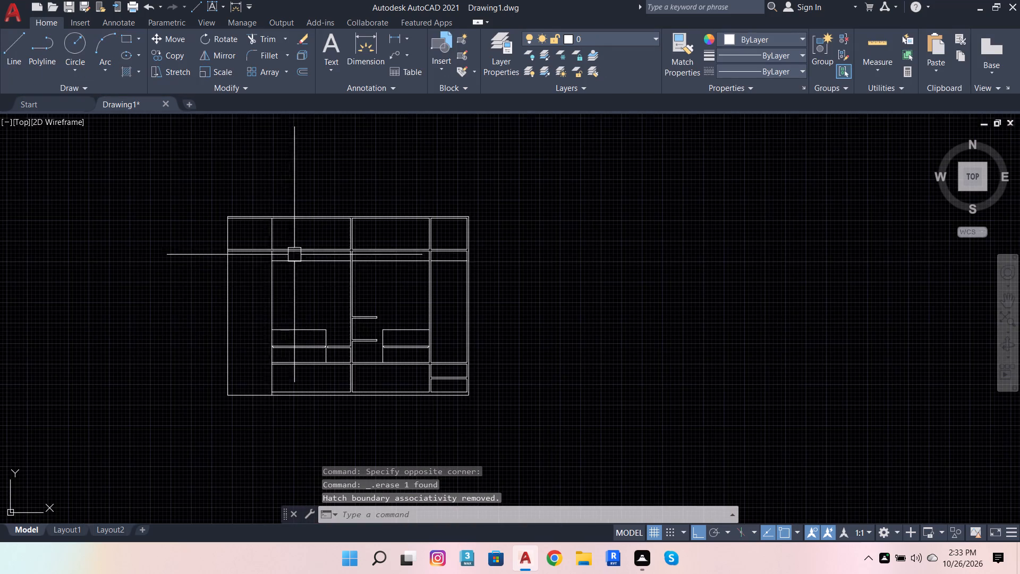
scroll(260, 391, up, 2)
scroll(262, 398, down, 3)
scroll(276, 300, up, 3)
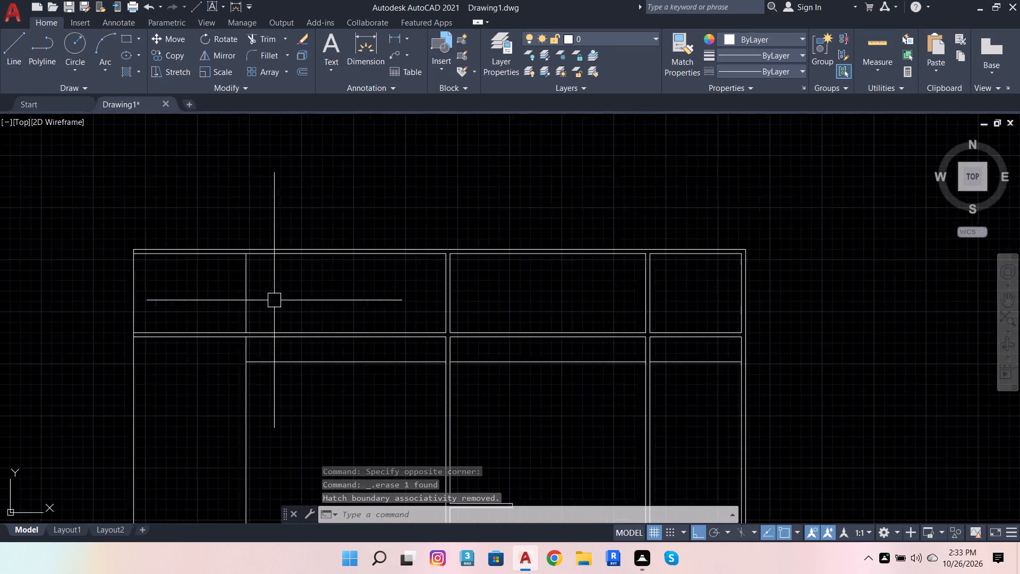
scroll(274, 300, up, 1)
scroll(67, 247, down, 2)
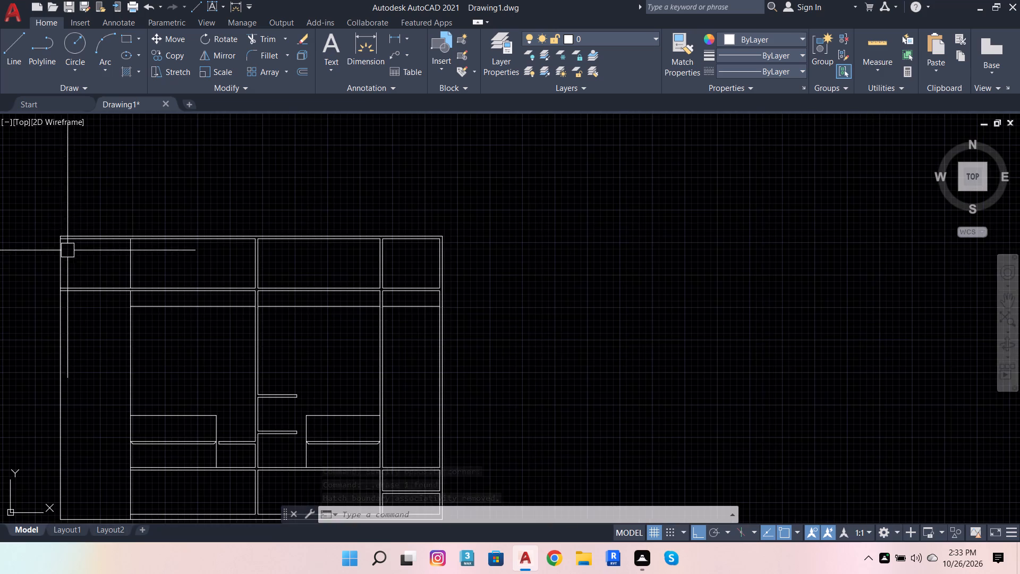
click(58, 259)
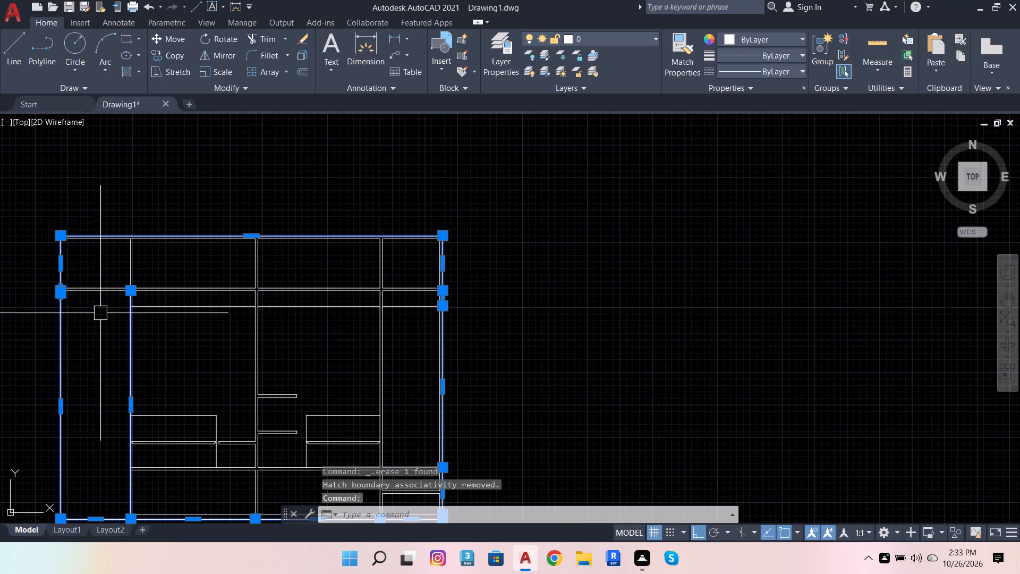
scroll(328, 211, down, 3)
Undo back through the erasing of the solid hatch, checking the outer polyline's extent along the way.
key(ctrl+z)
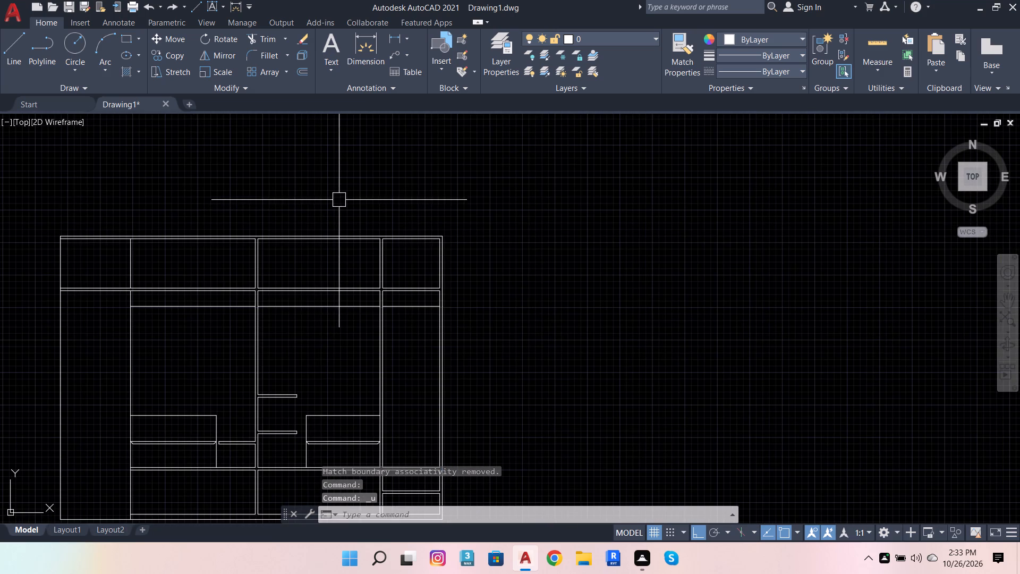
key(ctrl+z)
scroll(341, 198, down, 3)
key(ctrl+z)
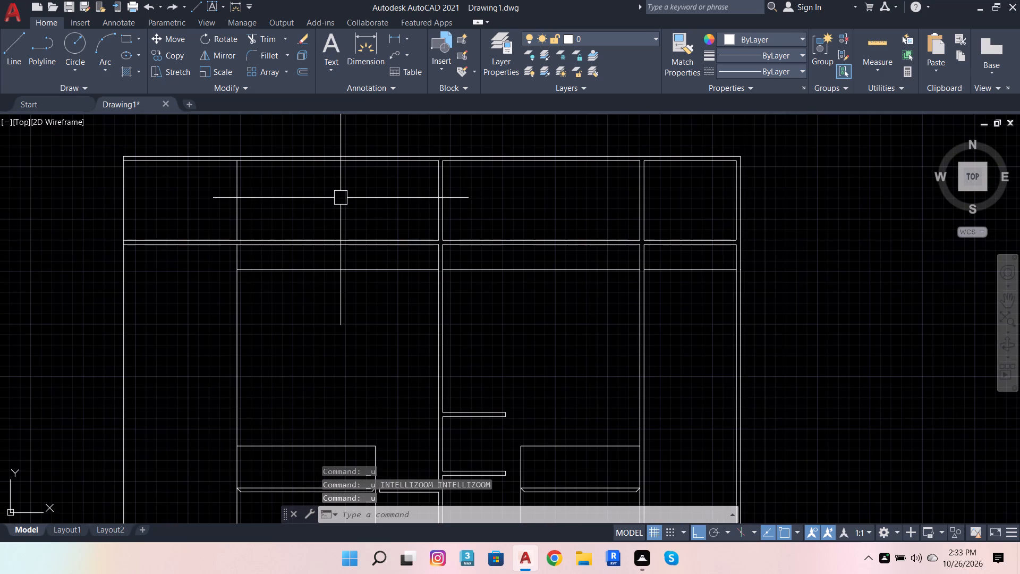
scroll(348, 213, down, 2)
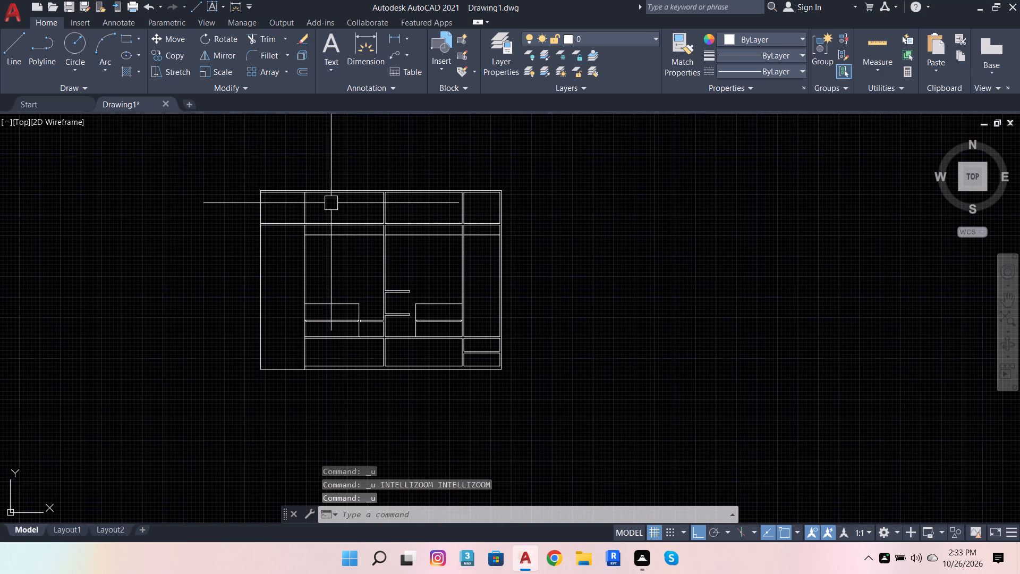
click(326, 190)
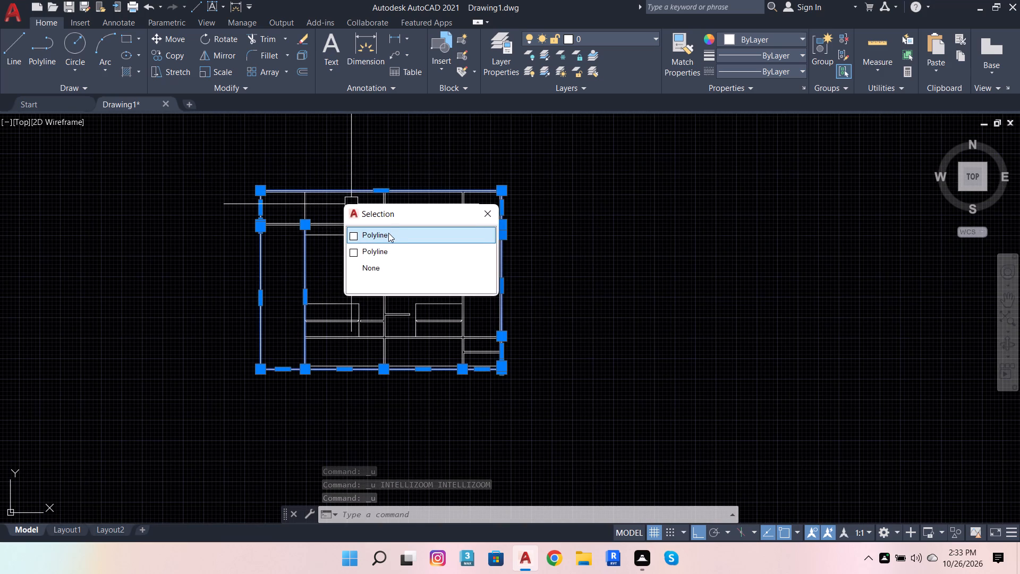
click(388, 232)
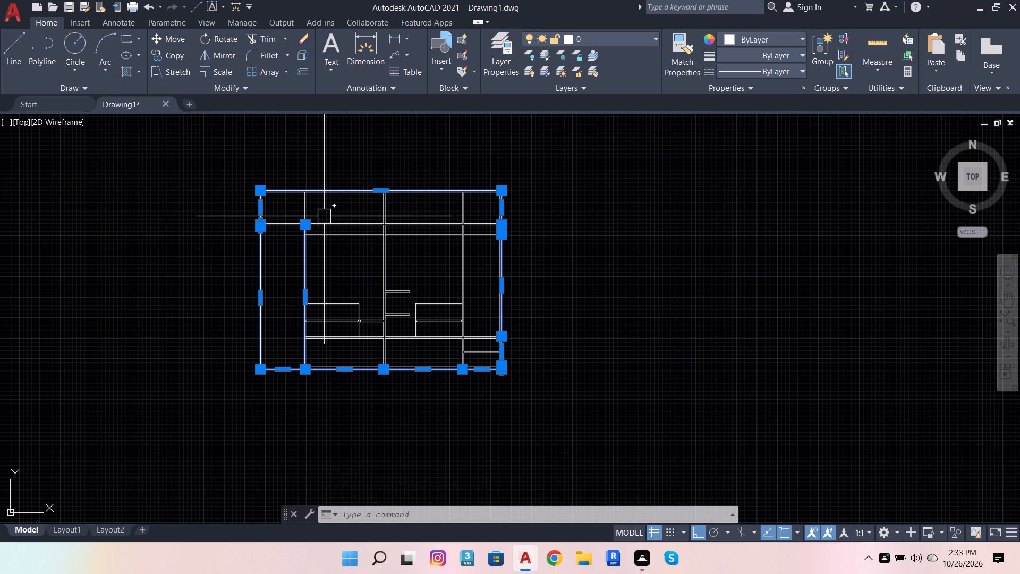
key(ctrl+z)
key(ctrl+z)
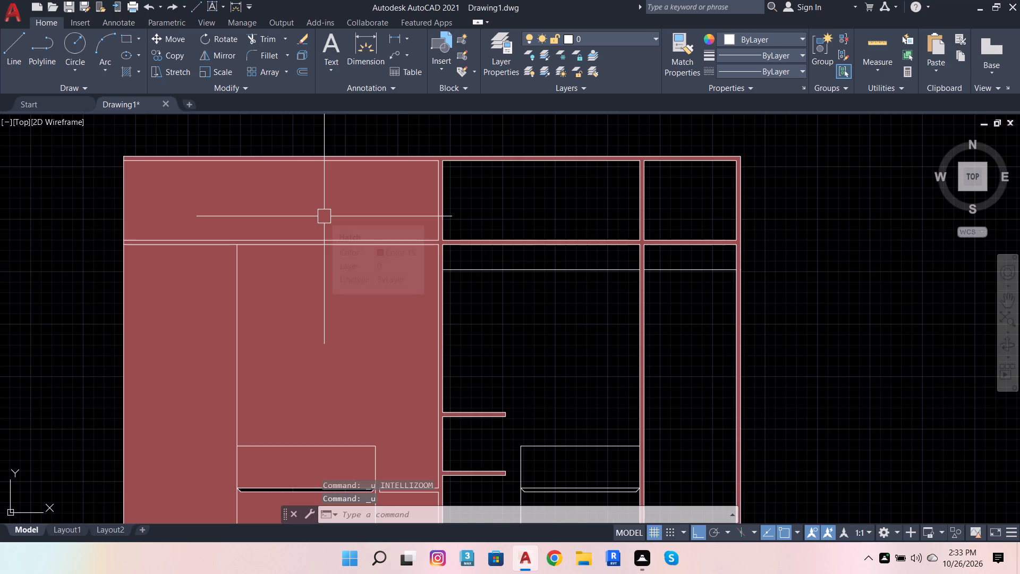
Undo back through the grouping and joining of the elevation's linework, checking that its segments are separate lines again.
key(ctrl+z)
key(ctrl+z)
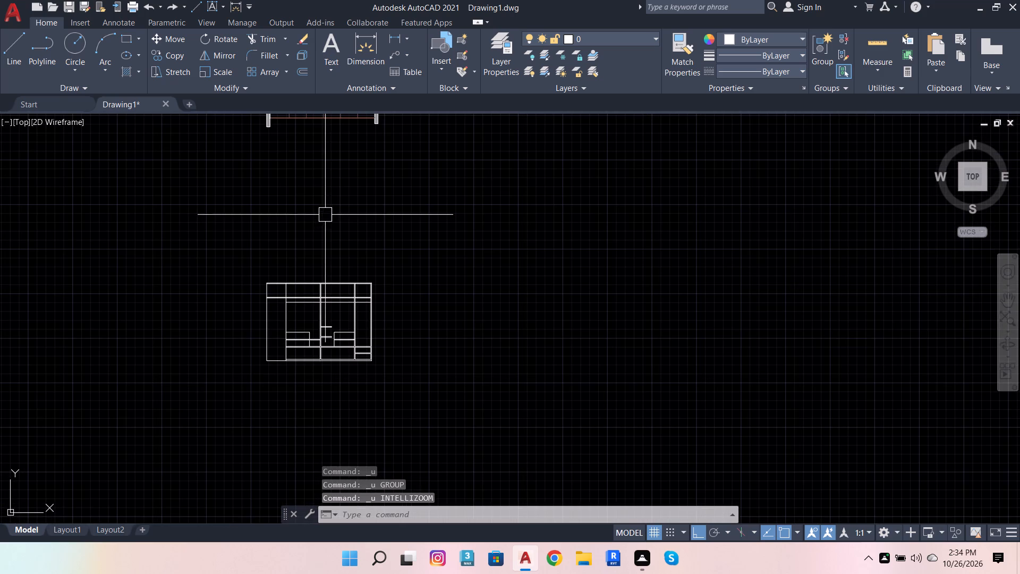
click(354, 283)
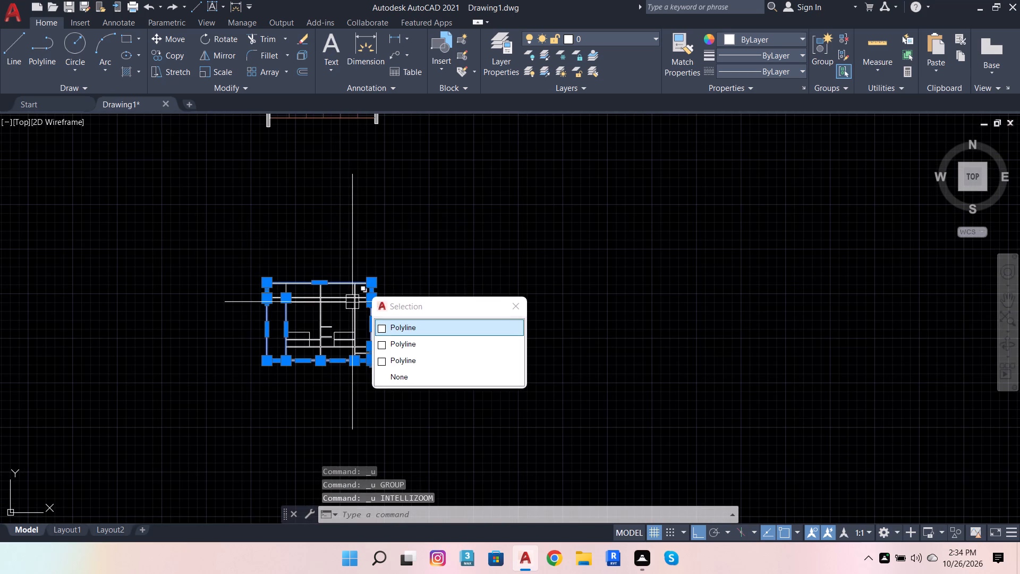
key(ctrl+z)
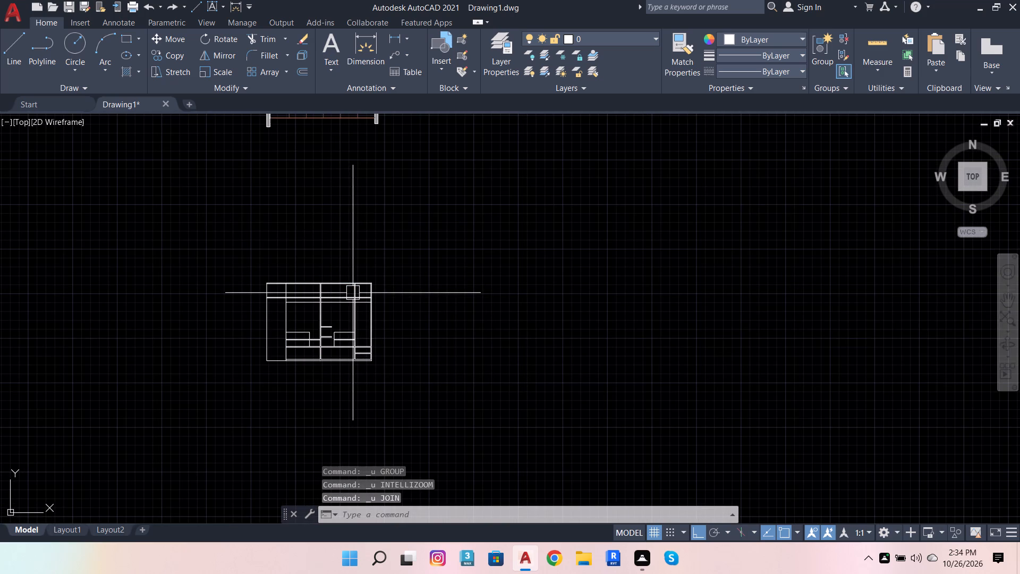
key(ctrl+z)
click(348, 323)
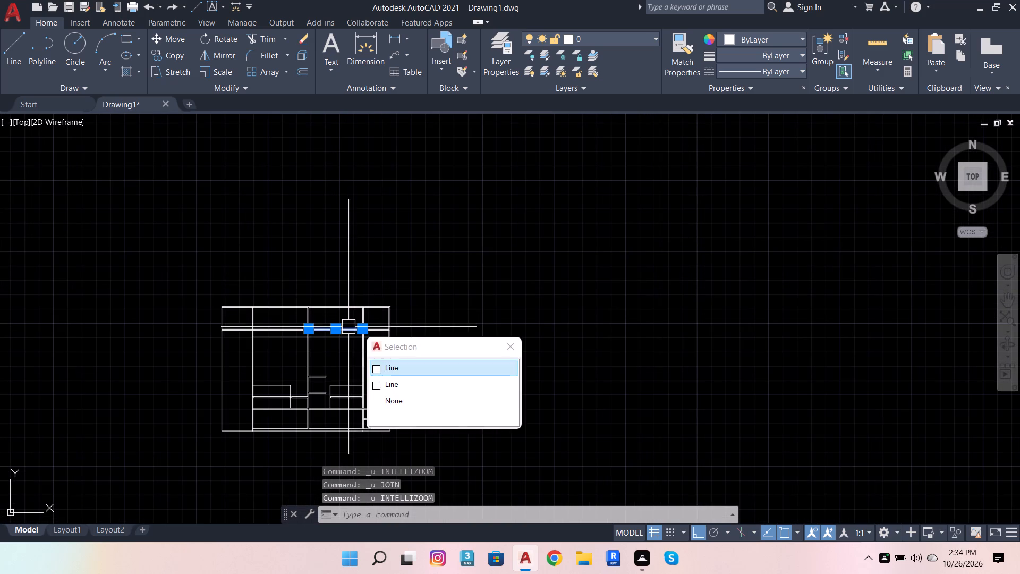
scroll(348, 328, up, 3)
key(Escape)
scroll(411, 272, down, 2)
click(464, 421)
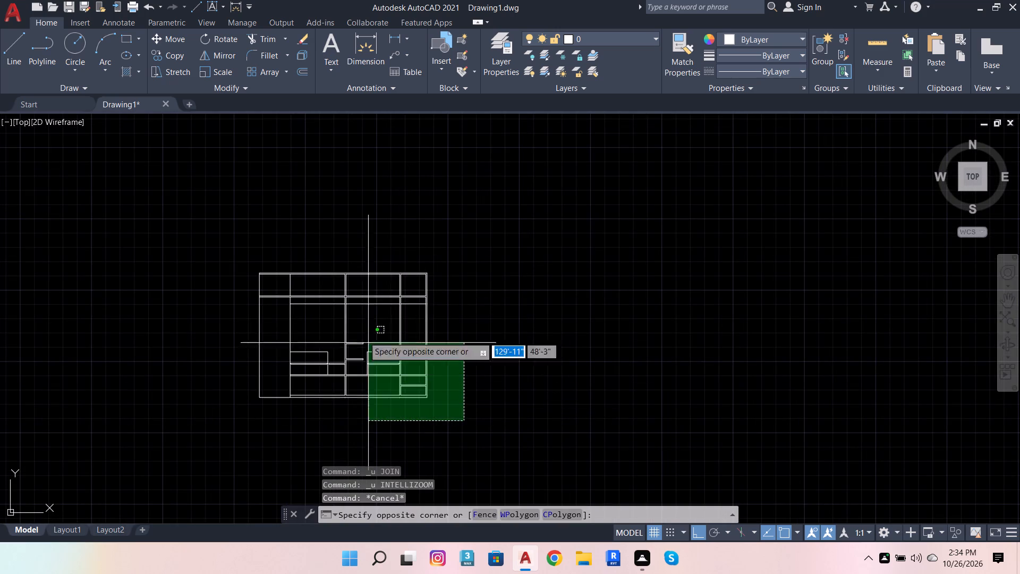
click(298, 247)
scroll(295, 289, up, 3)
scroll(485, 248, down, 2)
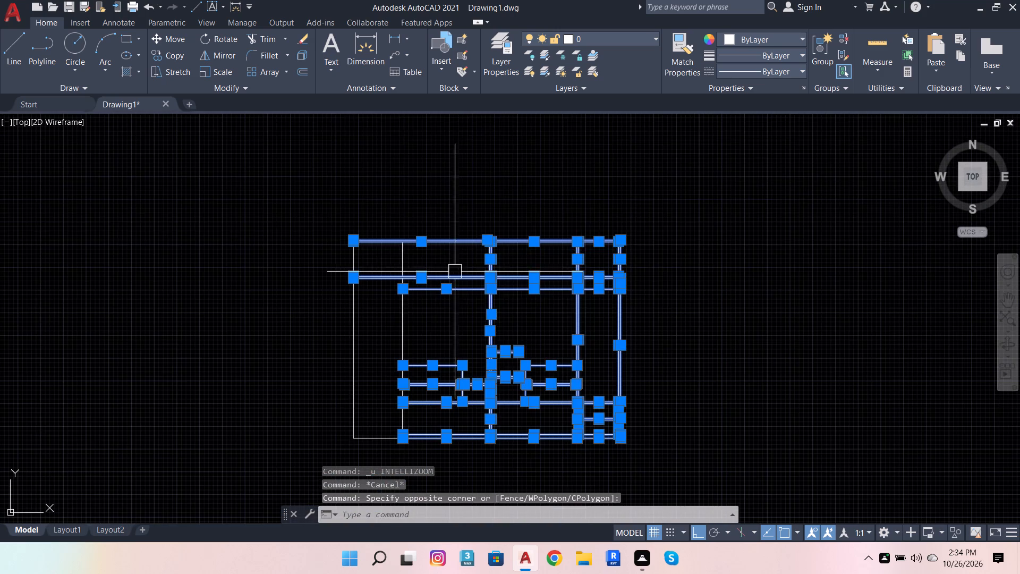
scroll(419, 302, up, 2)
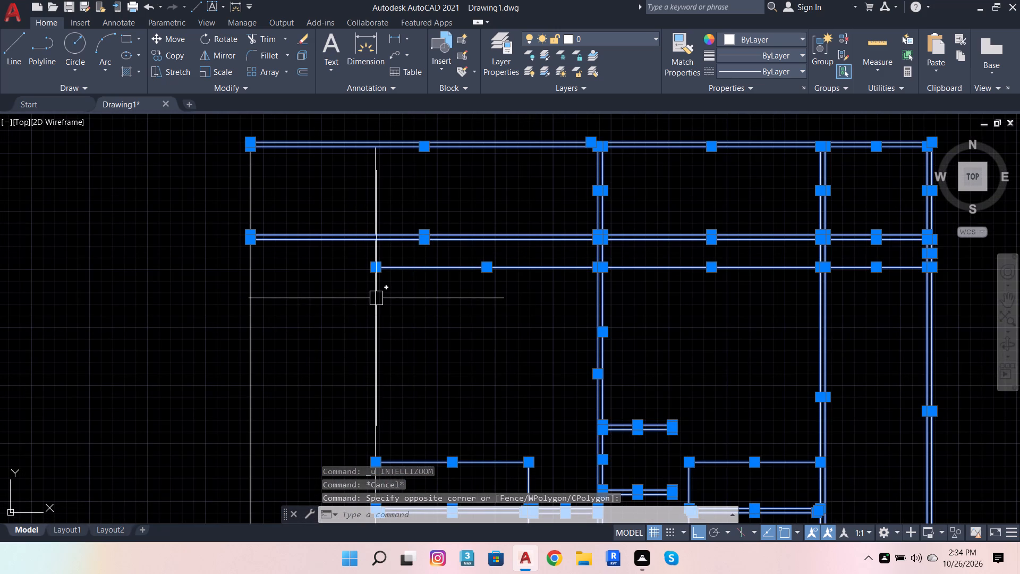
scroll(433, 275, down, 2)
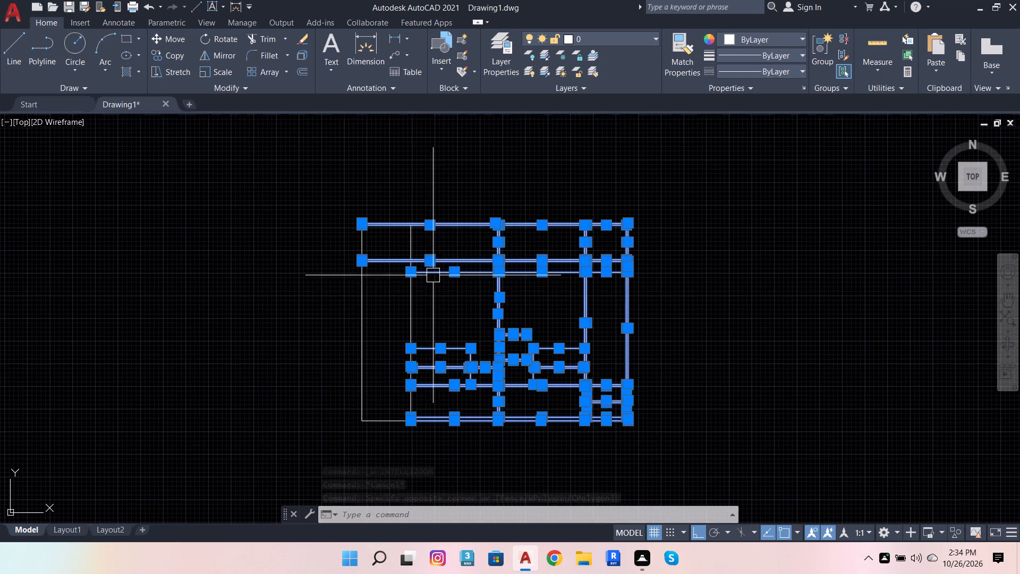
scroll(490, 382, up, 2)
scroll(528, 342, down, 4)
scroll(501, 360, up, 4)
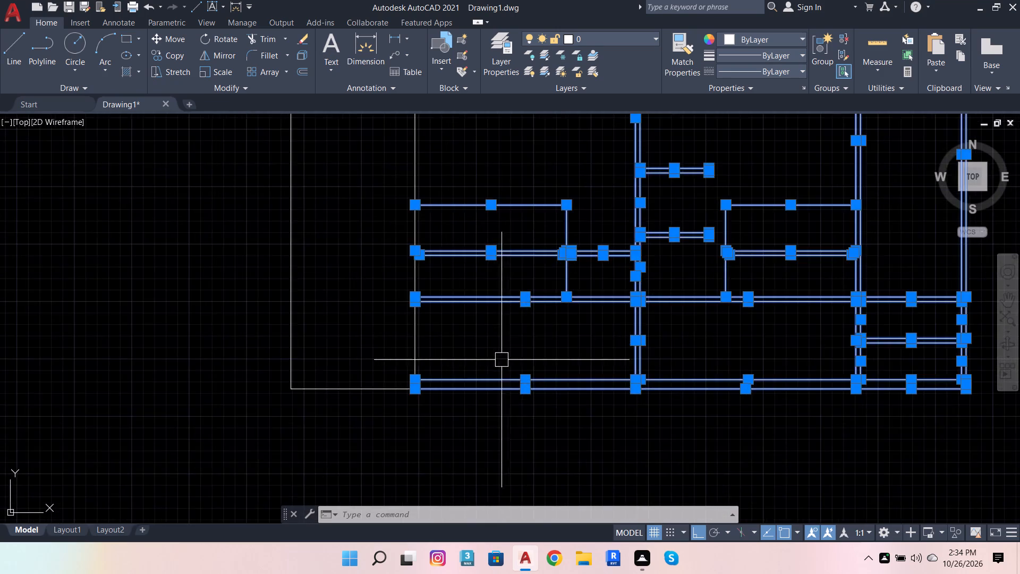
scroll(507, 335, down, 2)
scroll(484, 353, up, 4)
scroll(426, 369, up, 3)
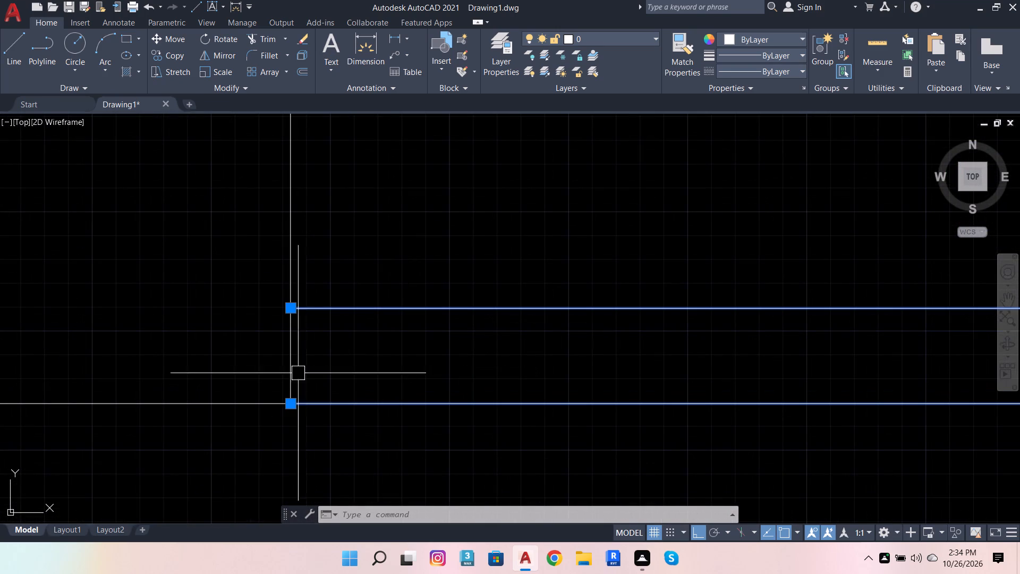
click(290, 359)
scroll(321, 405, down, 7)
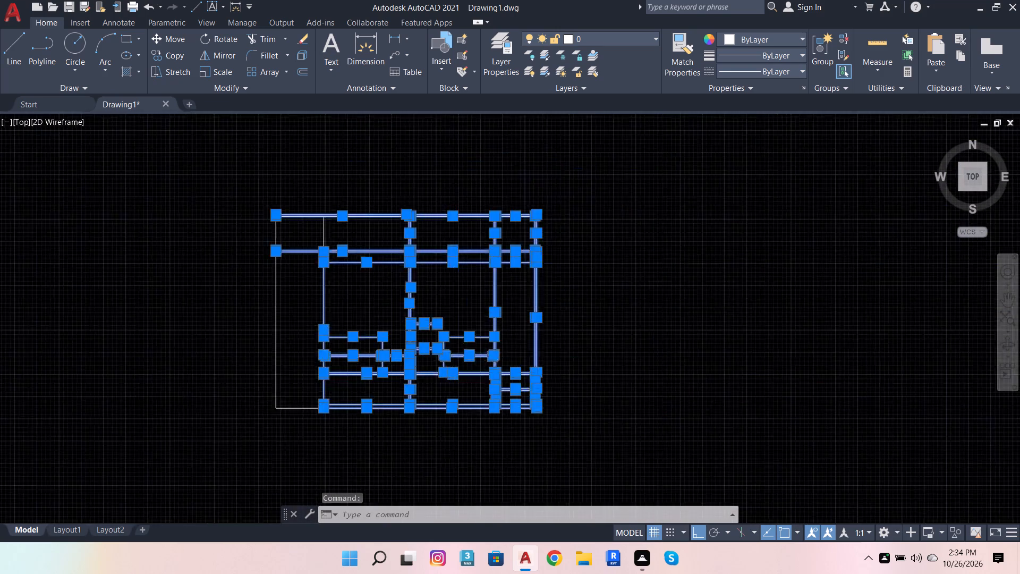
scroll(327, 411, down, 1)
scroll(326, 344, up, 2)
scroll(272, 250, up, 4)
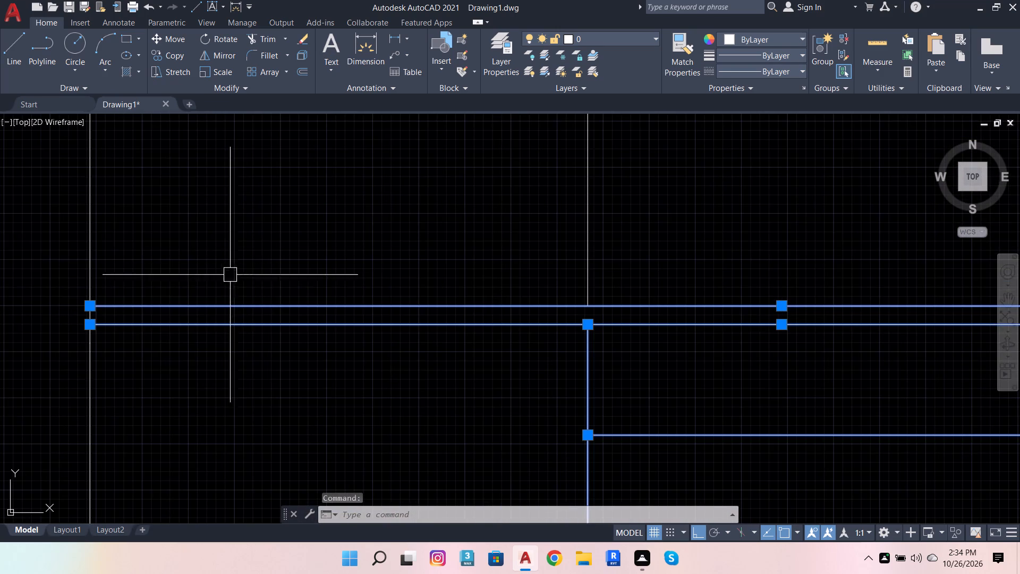
Draw short vertical lines closing the left ends of the elevation's middle and top double lines.
click(0, 52)
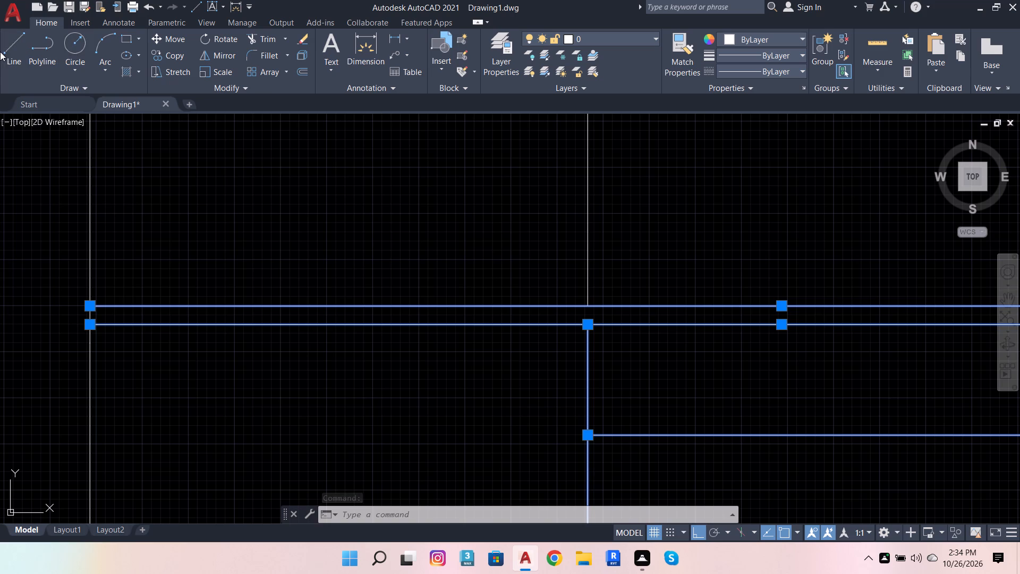
click(10, 47)
scroll(69, 316, up, 3)
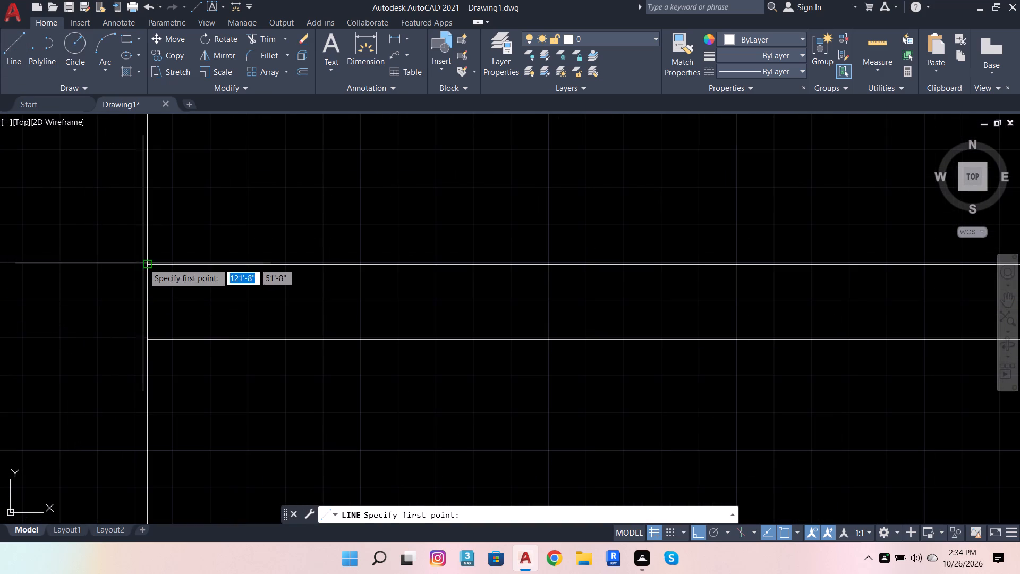
click(143, 263)
click(145, 336)
scroll(219, 332, down, 1)
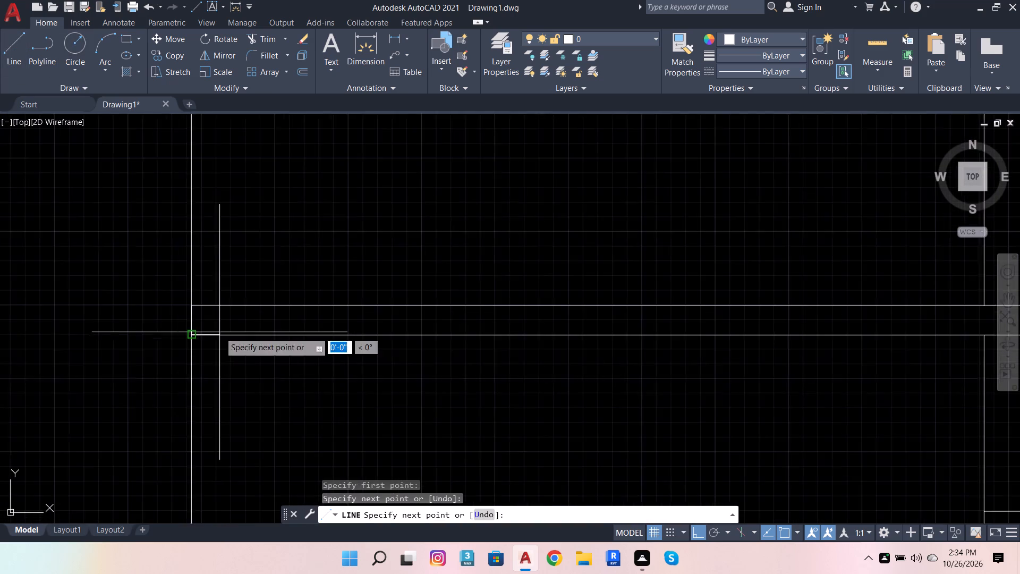
scroll(219, 332, down, 2)
key(space)
scroll(223, 343, down, 3)
scroll(213, 244, up, 4)
key(space)
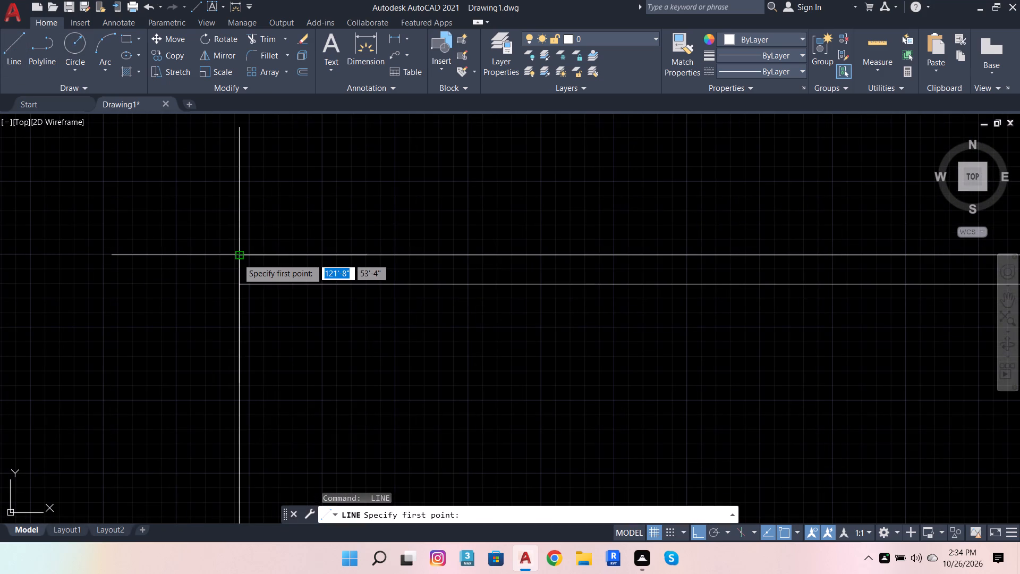
click(235, 258)
click(236, 285)
key(space)
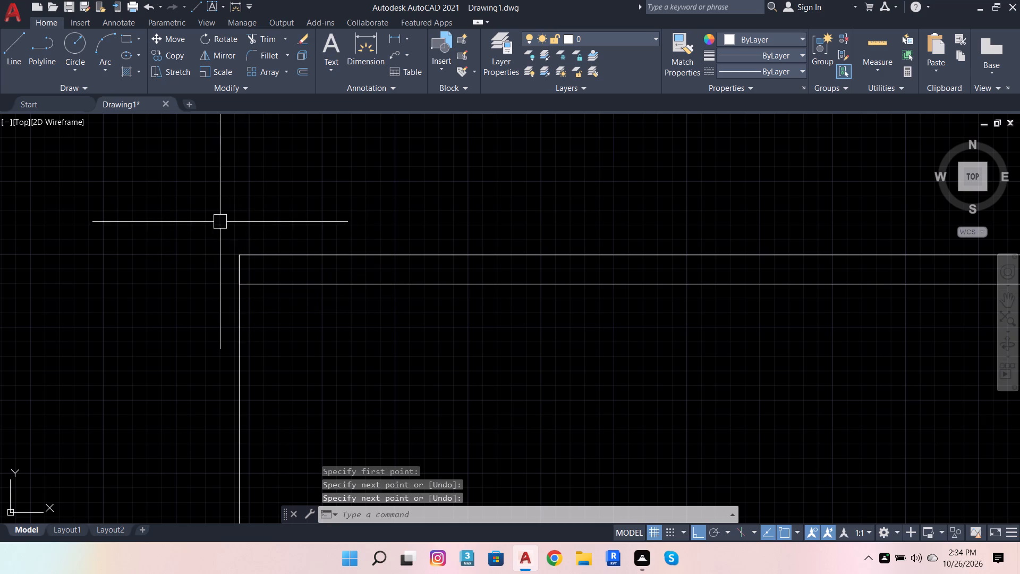
Join the two new closing lines, the elevation's divisions and shelves, and the inner vertical of the left compartment into polylines.
click(219, 222)
click(335, 287)
scroll(380, 187, down, 3)
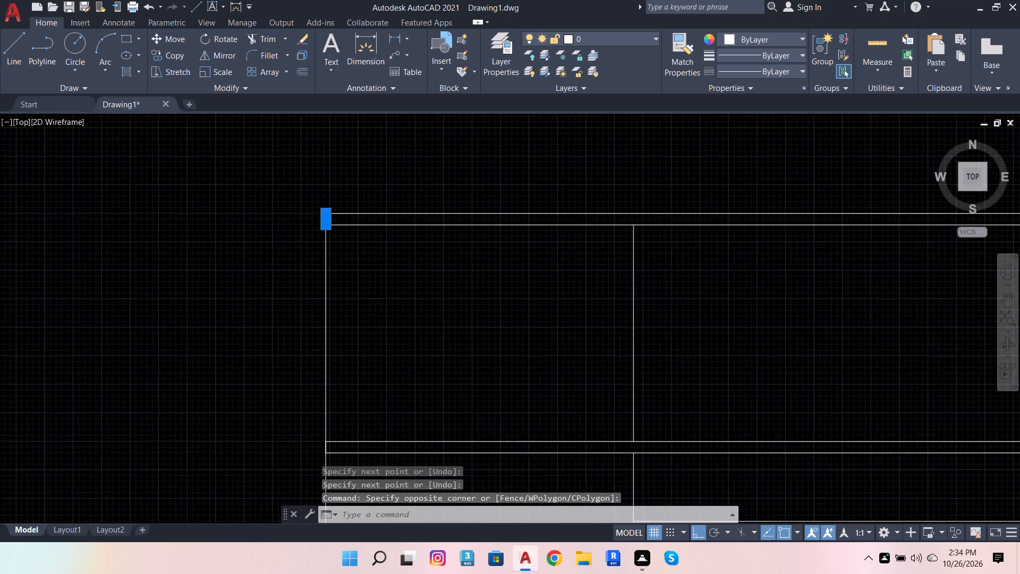
click(328, 325)
click(364, 360)
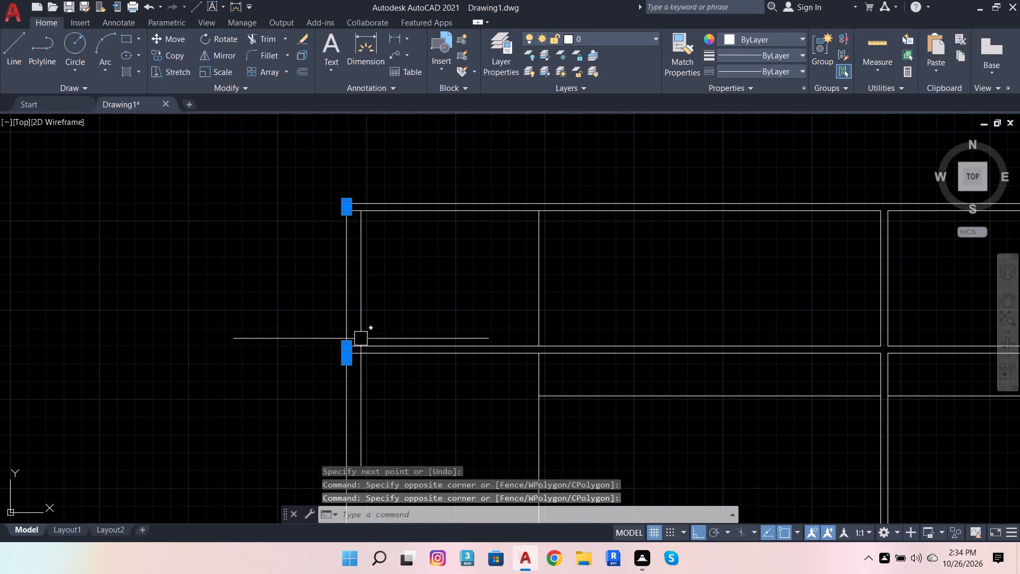
scroll(310, 243, down, 5)
click(461, 339)
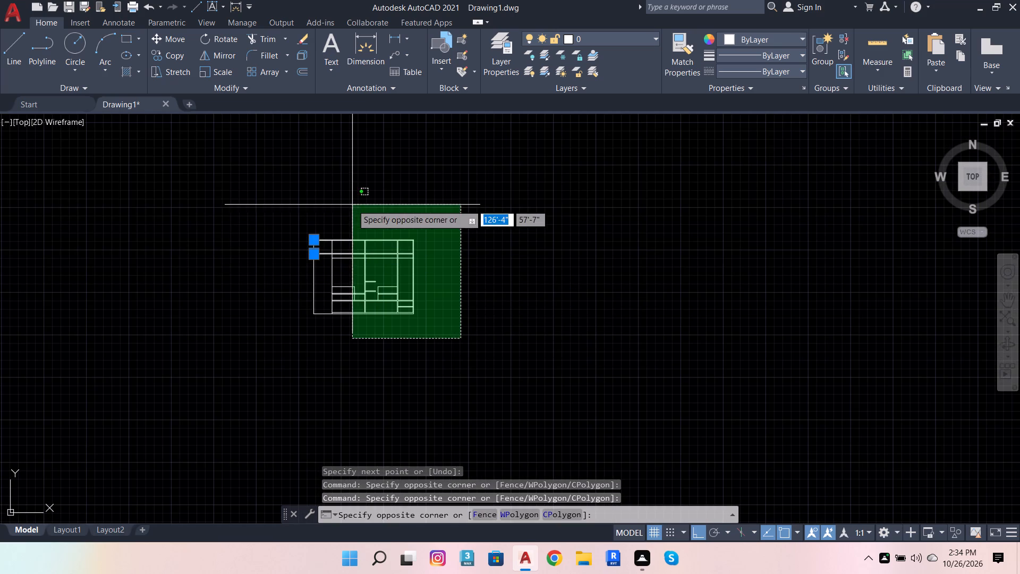
click(353, 204)
scroll(336, 278, up, 4)
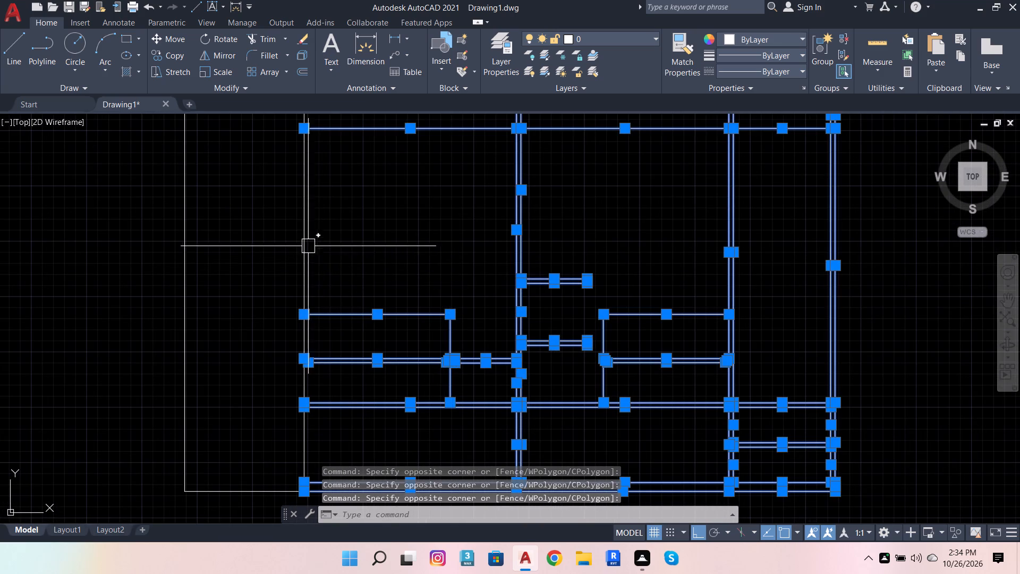
click(308, 245)
scroll(406, 307, down, 4)
scroll(394, 286, up, 4)
scroll(416, 263, down, 2)
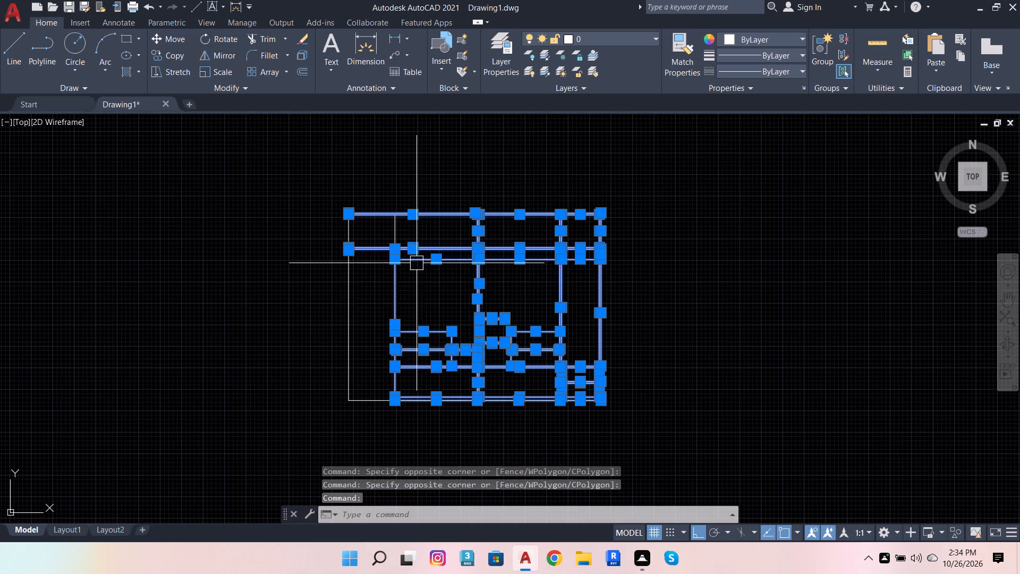
scroll(405, 352, up, 2)
scroll(413, 308, down, 3)
scroll(531, 307, up, 2)
key(j)
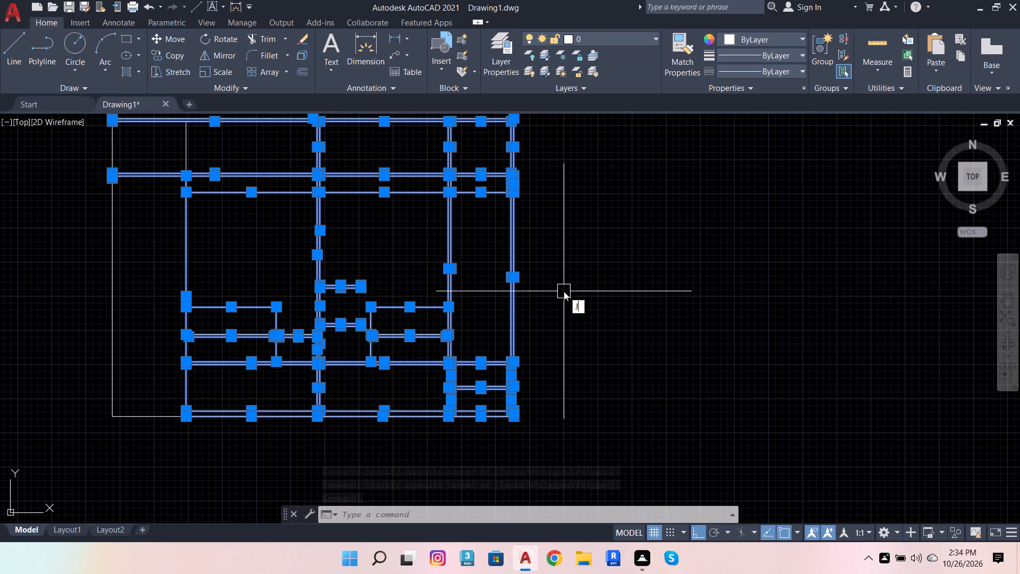
key(Return)
click(452, 313)
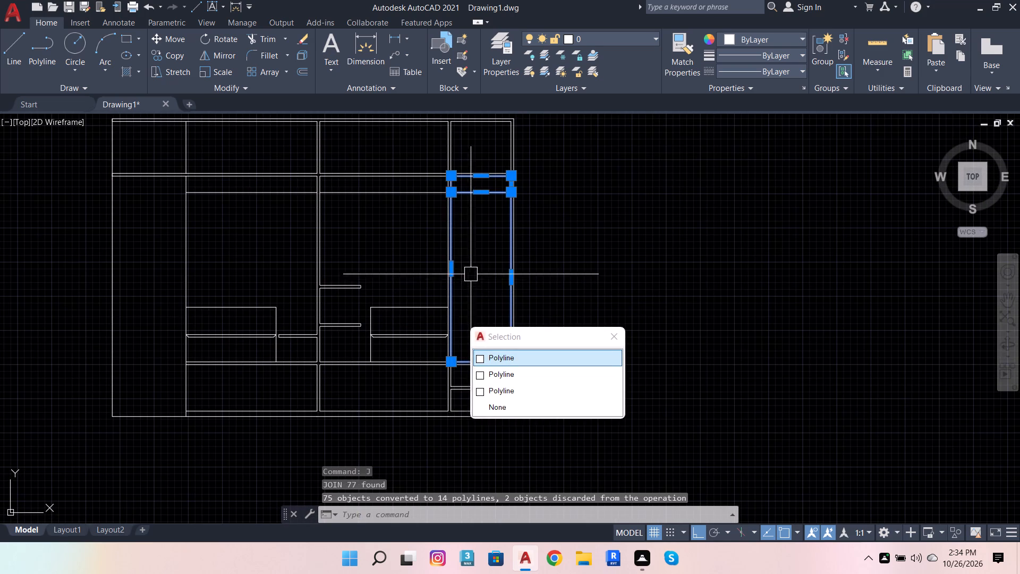
key(Escape)
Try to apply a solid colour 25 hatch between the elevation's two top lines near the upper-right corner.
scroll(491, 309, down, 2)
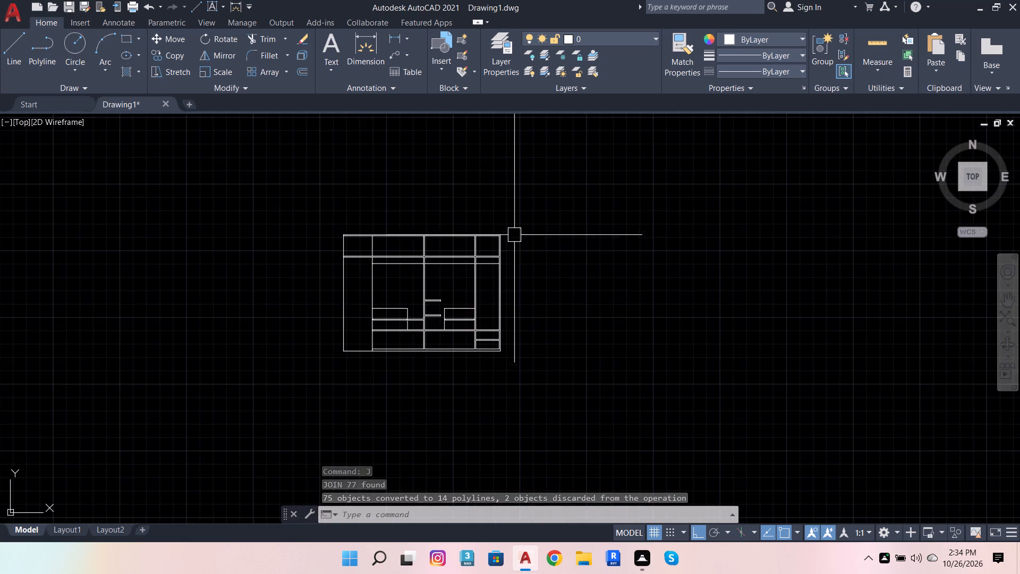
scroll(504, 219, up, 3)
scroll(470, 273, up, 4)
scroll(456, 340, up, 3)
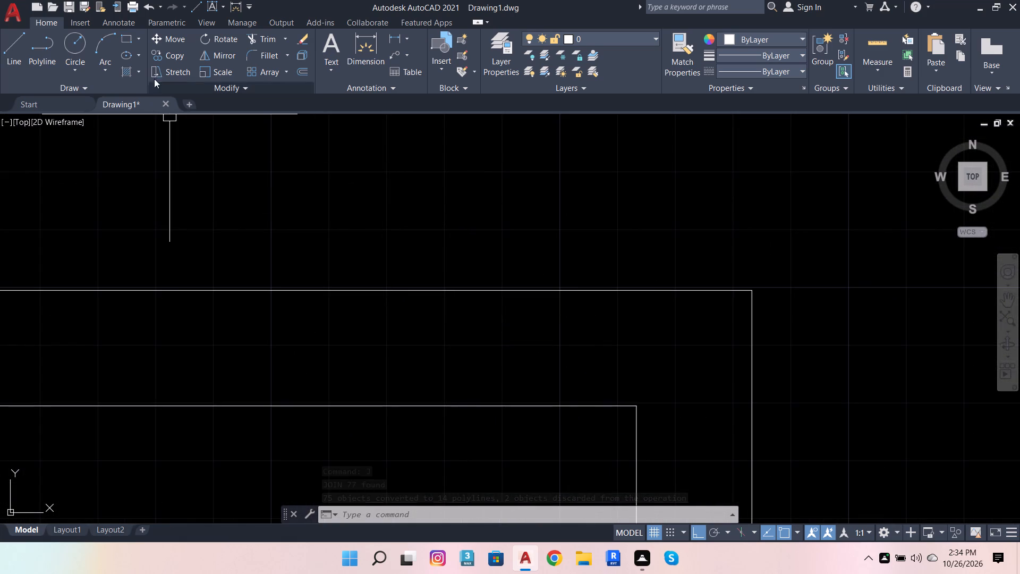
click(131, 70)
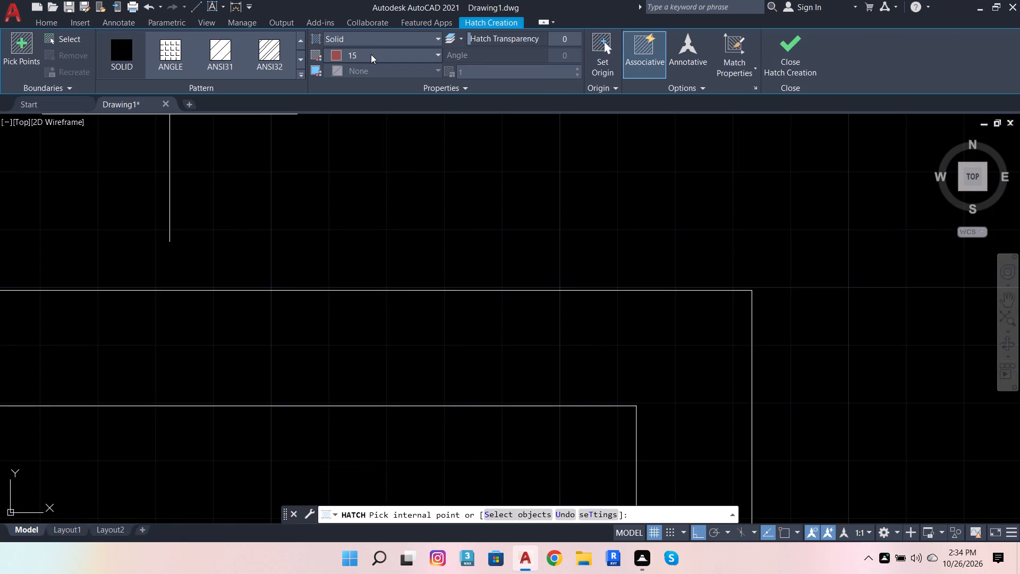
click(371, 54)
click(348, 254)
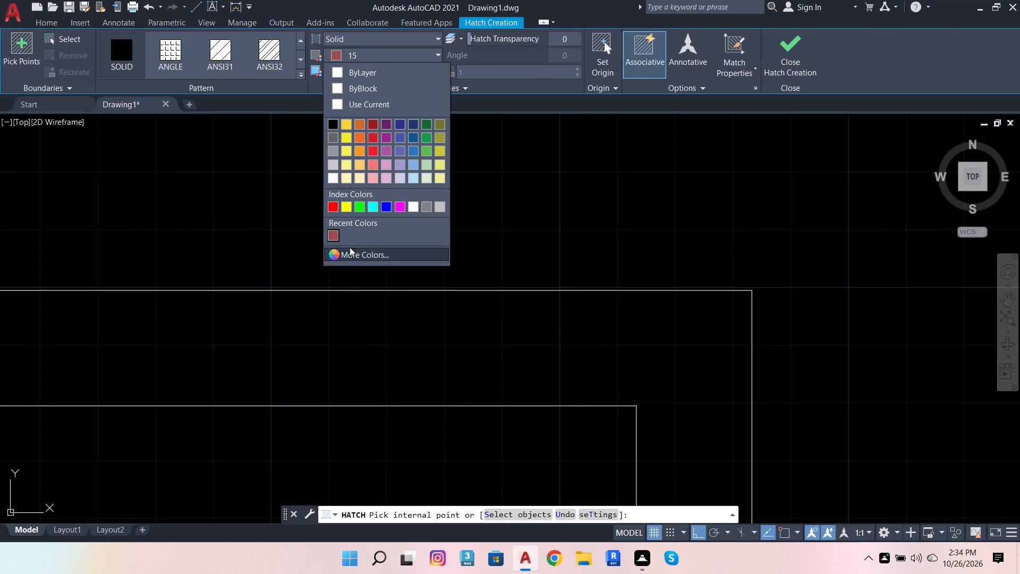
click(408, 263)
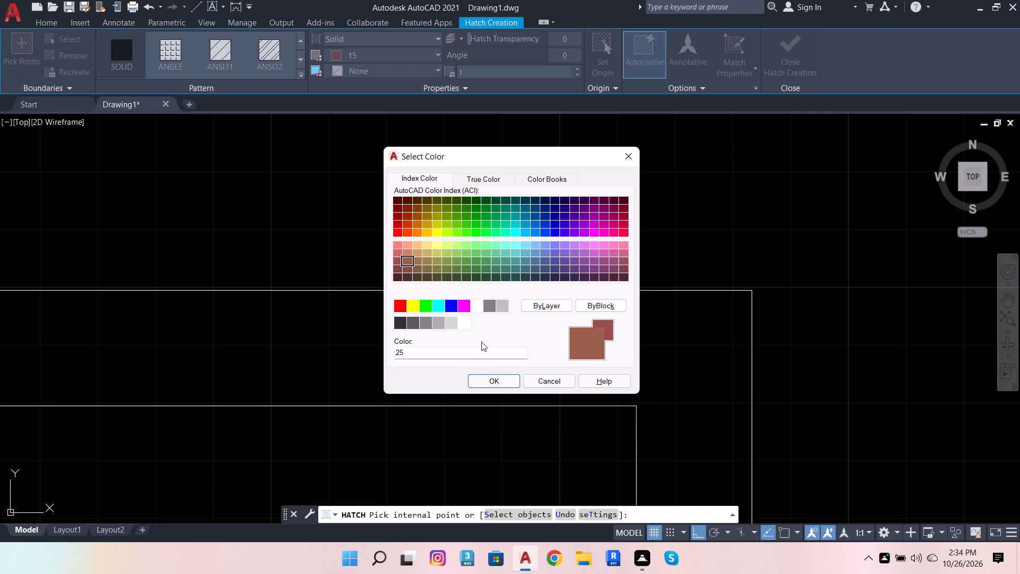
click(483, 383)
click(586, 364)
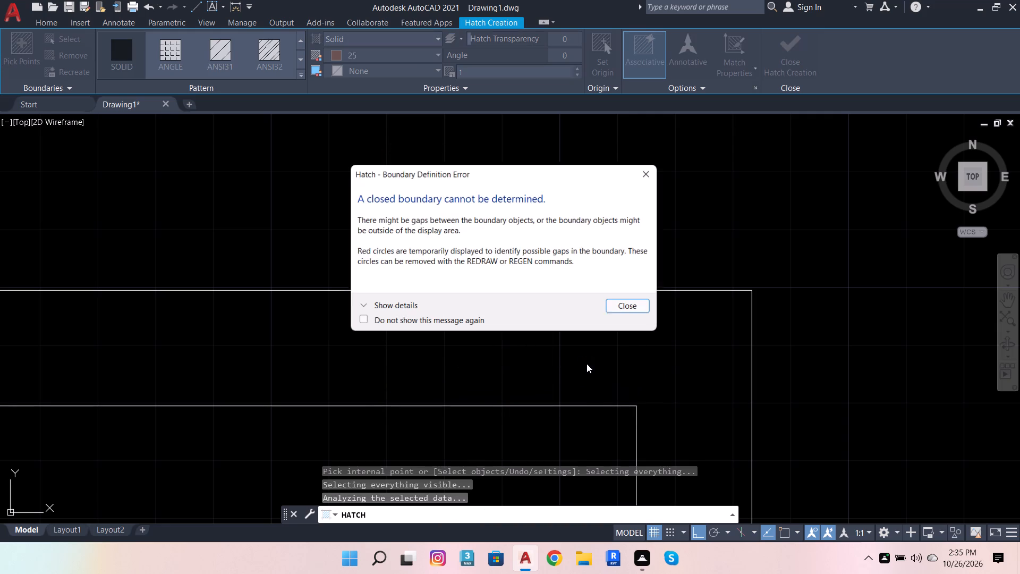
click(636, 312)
Leave the hatch and examine the possible boundary gaps at the left ends of the elevation's double lines.
scroll(498, 263, down, 6)
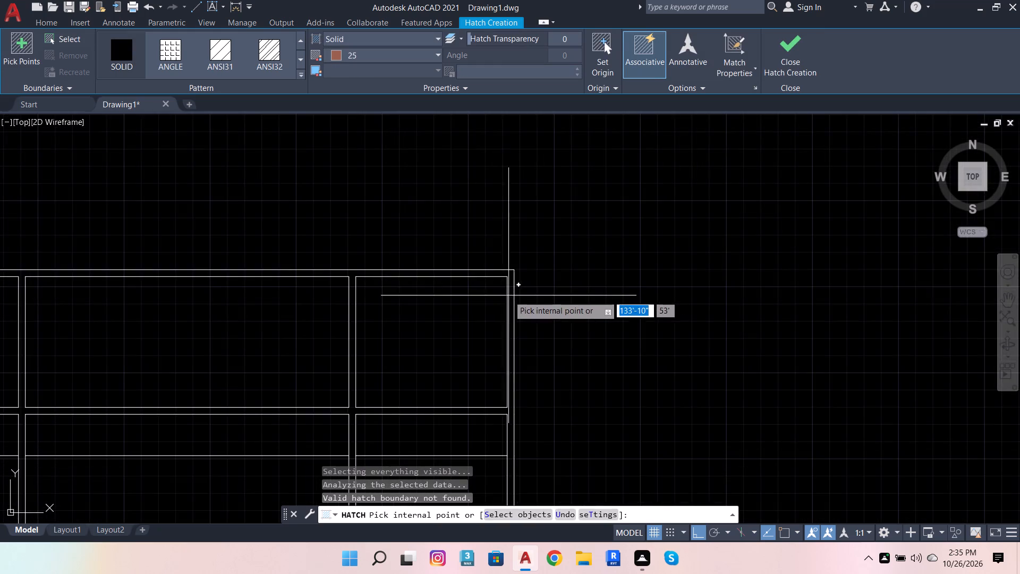
scroll(531, 333, down, 6)
scroll(526, 339, up, 6)
scroll(543, 322, down, 4)
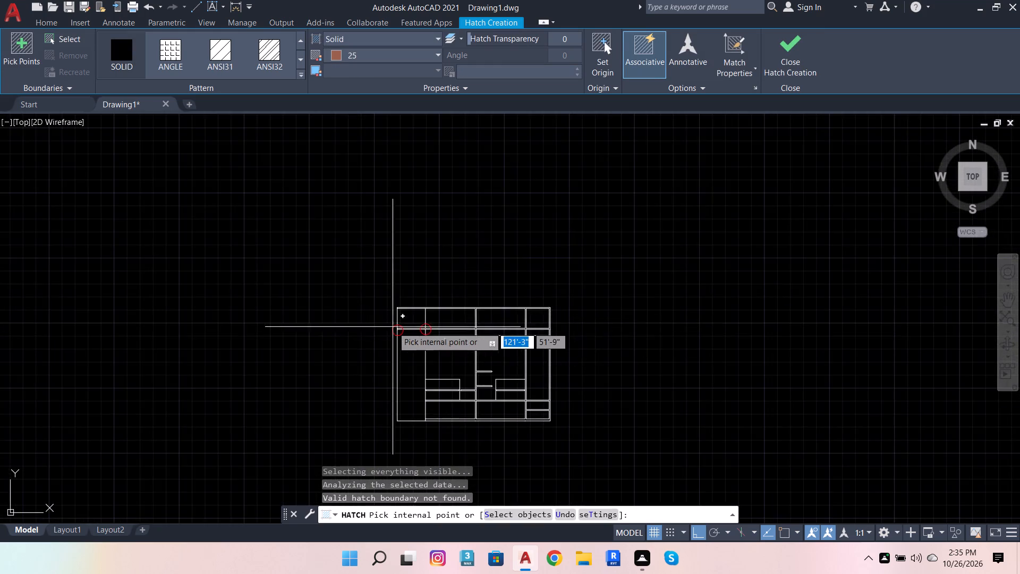
scroll(393, 327, up, 4)
scroll(432, 365, up, 4)
scroll(317, 271, up, 4)
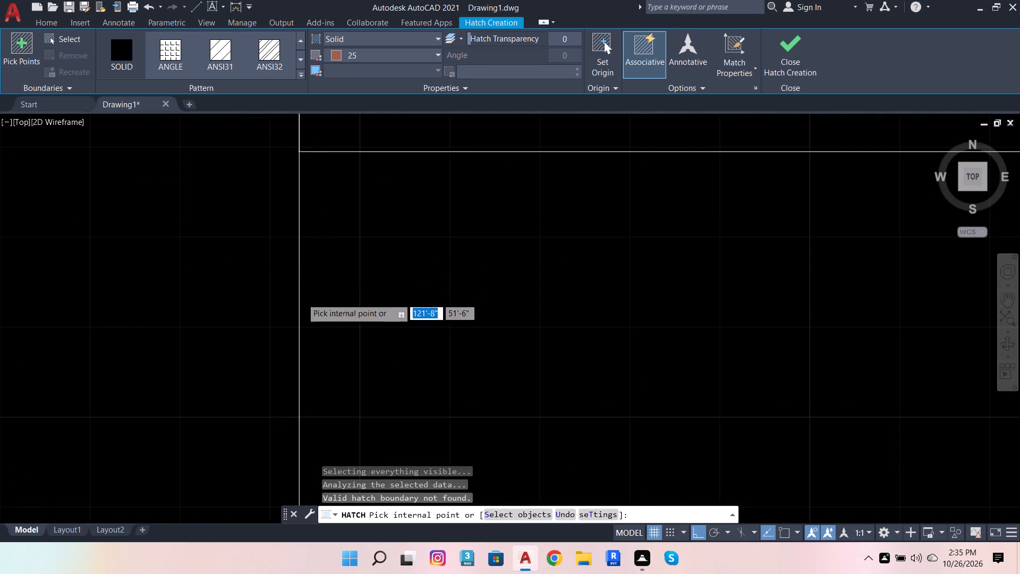
scroll(419, 214, down, 1)
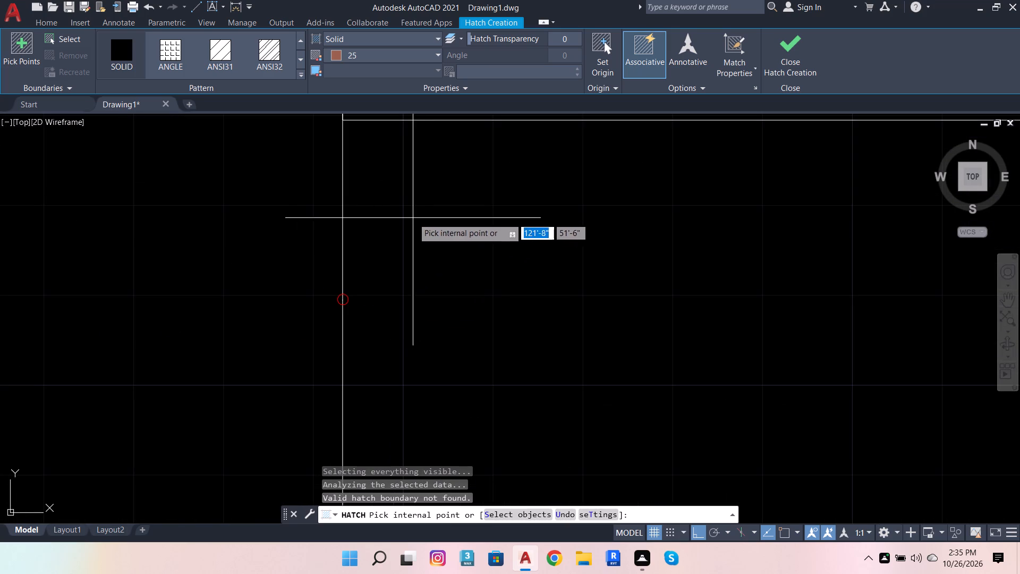
key(Escape)
click(346, 269)
scroll(365, 284, down, 4)
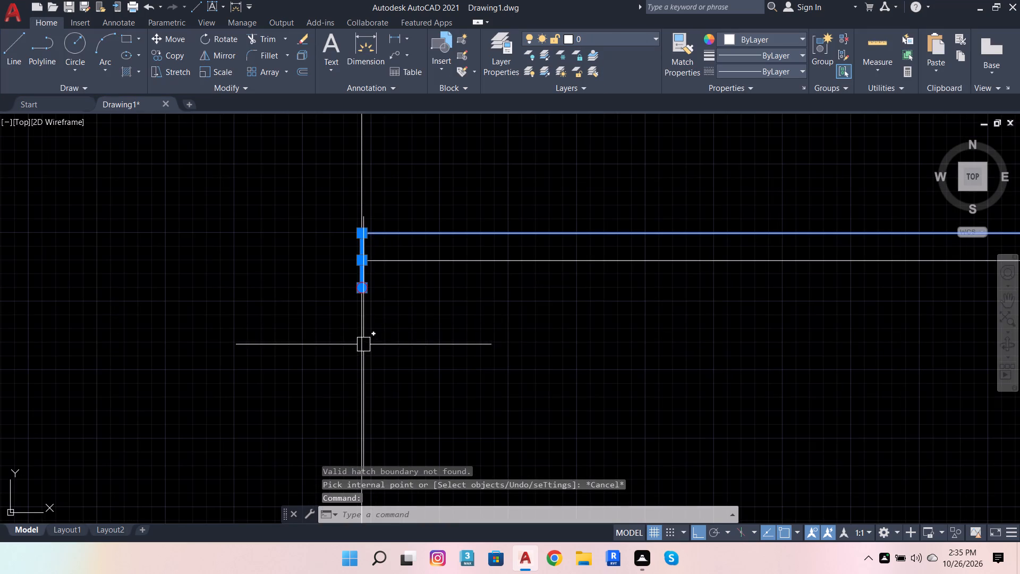
click(363, 344)
scroll(340, 327, down, 3)
key(Escape)
scroll(380, 269, down, 4)
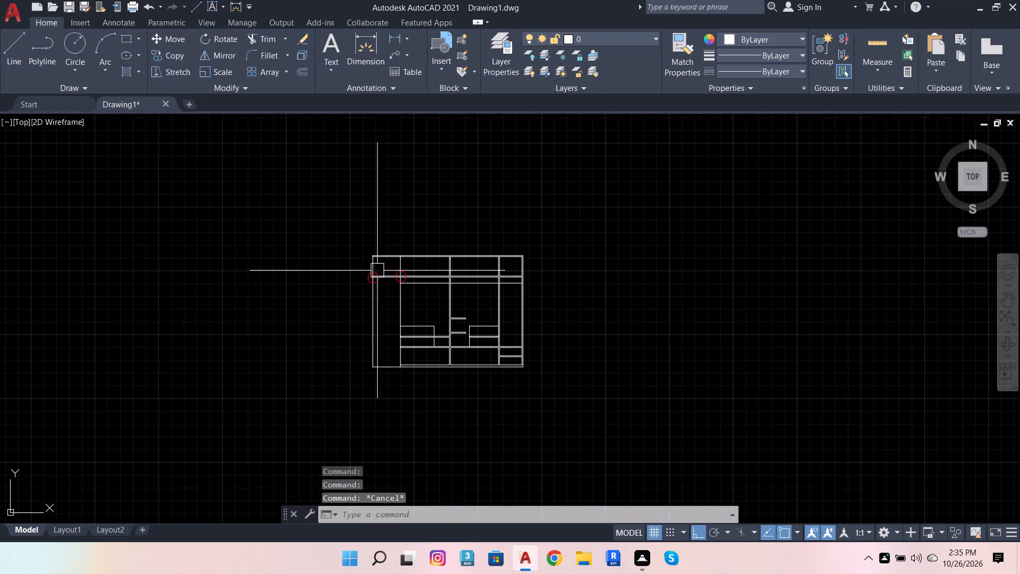
Select the elevation's linework and examine which segments meet at the left end of the middle double line.
click(574, 299)
click(467, 231)
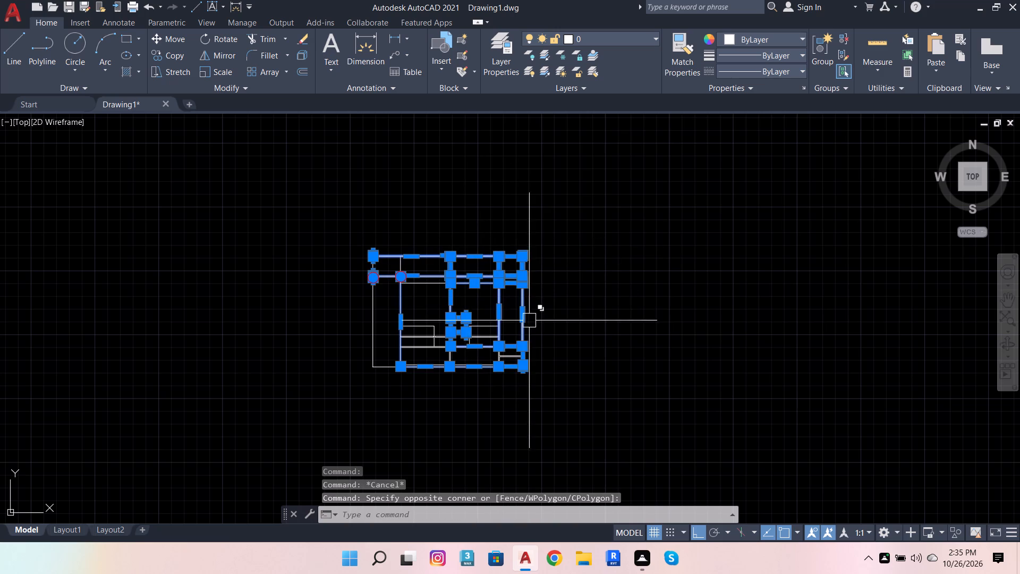
scroll(500, 300, up, 1)
scroll(360, 301, up, 1)
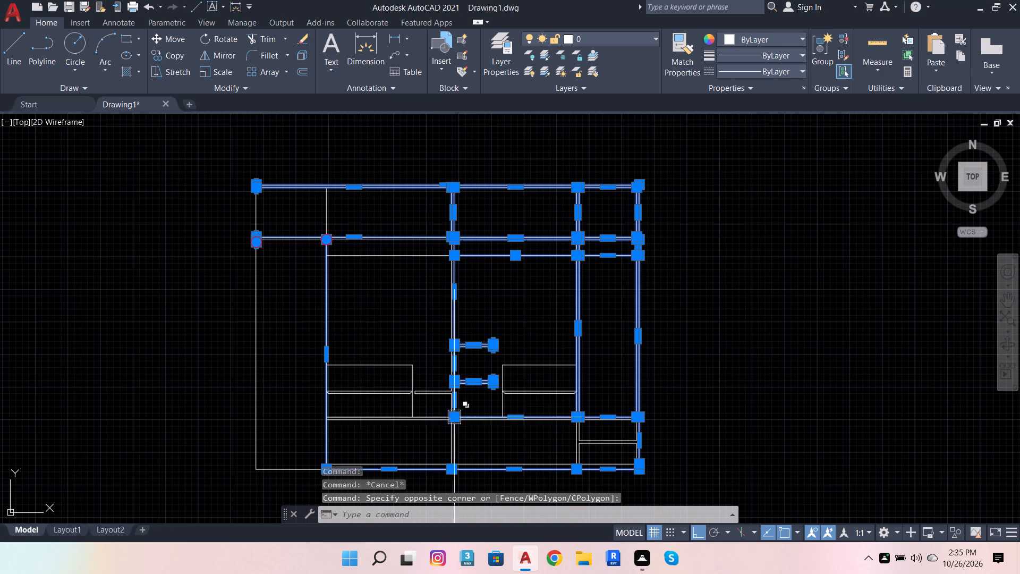
scroll(542, 357, down, 2)
click(558, 419)
click(466, 341)
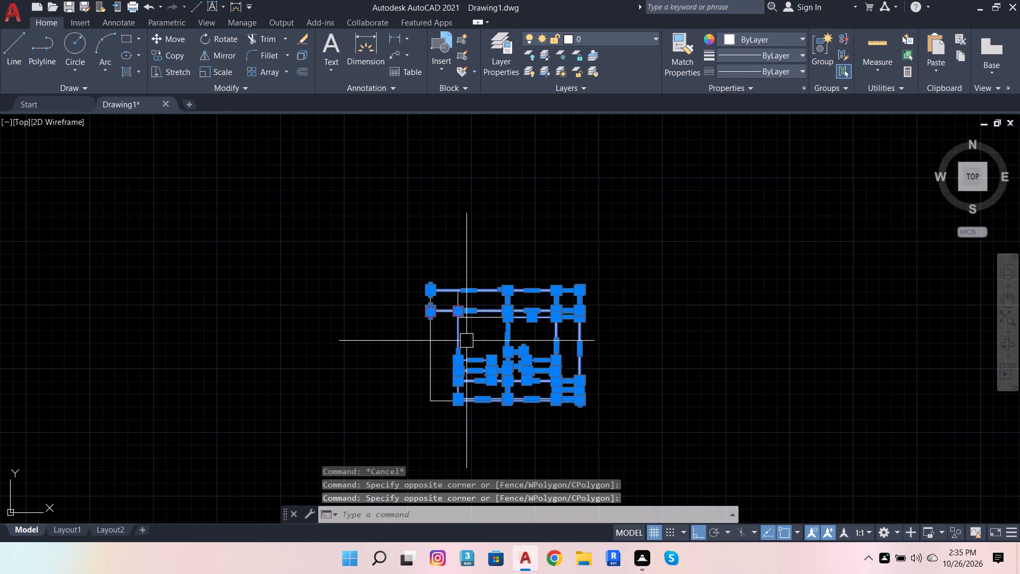
scroll(500, 365, up, 3)
scroll(636, 369, down, 2)
scroll(430, 291, up, 3)
scroll(560, 261, up, 5)
scroll(499, 186, up, 4)
scroll(499, 233, down, 3)
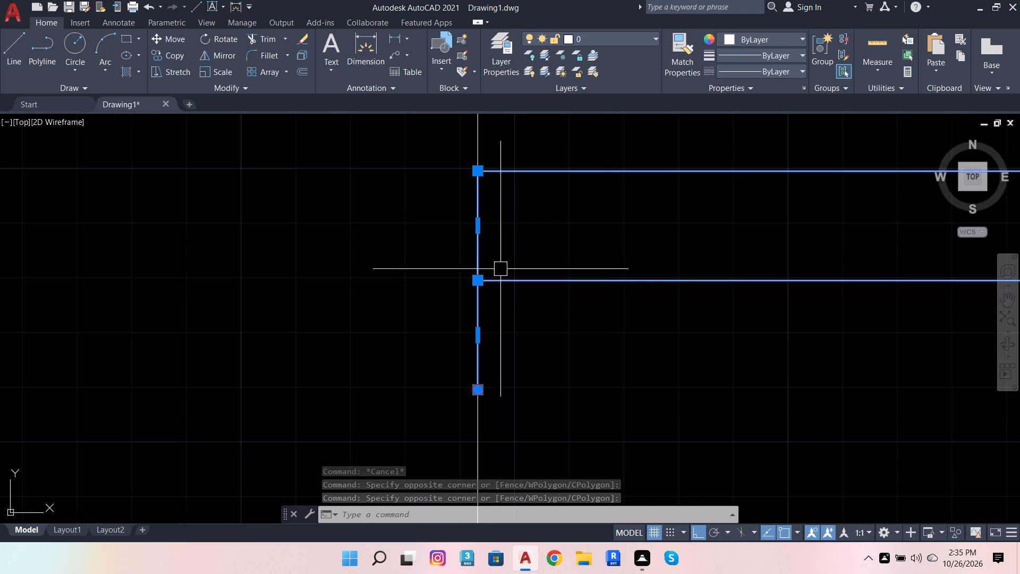
click(474, 358)
shift+click(481, 352)
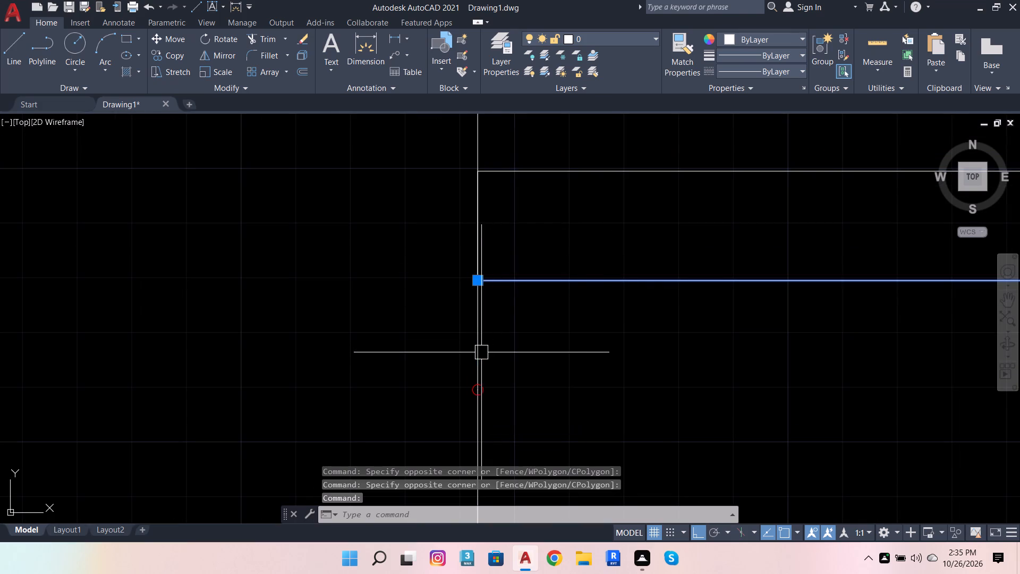
scroll(495, 361, down, 3)
scroll(494, 329, up, 3)
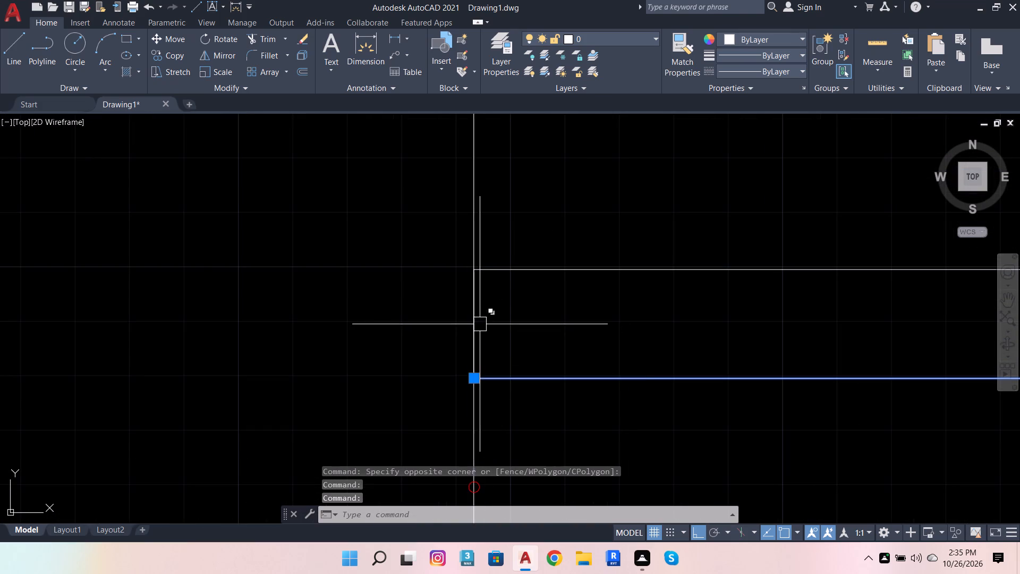
click(480, 324)
scroll(511, 329, down, 3)
key(Escape)
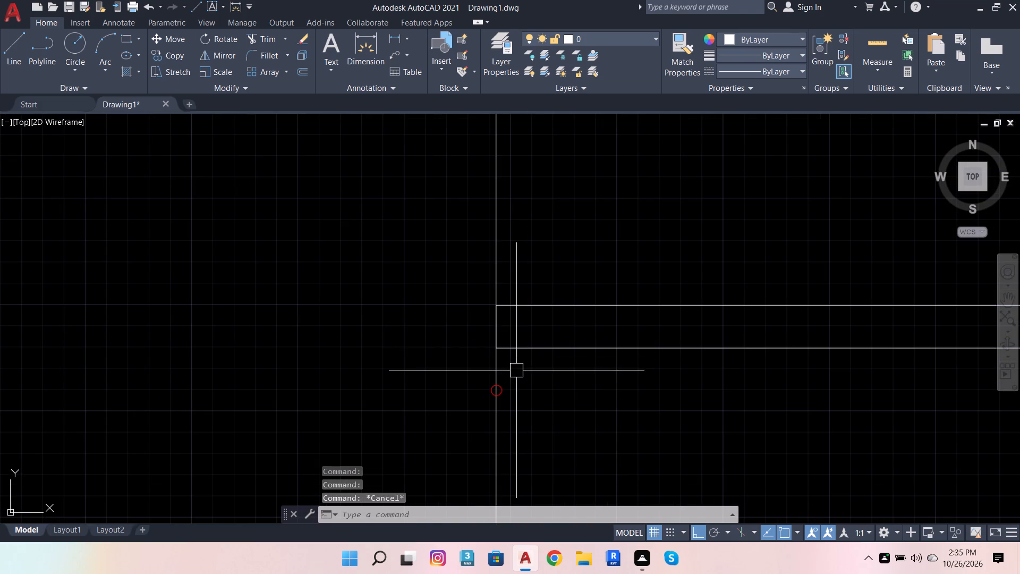
key(Escape)
key(Escape)
key(Escape)
key(Escape)
key(Escape)
Trim the vertical overhang just below the left end of the elevation's middle double line.
click(256, 36)
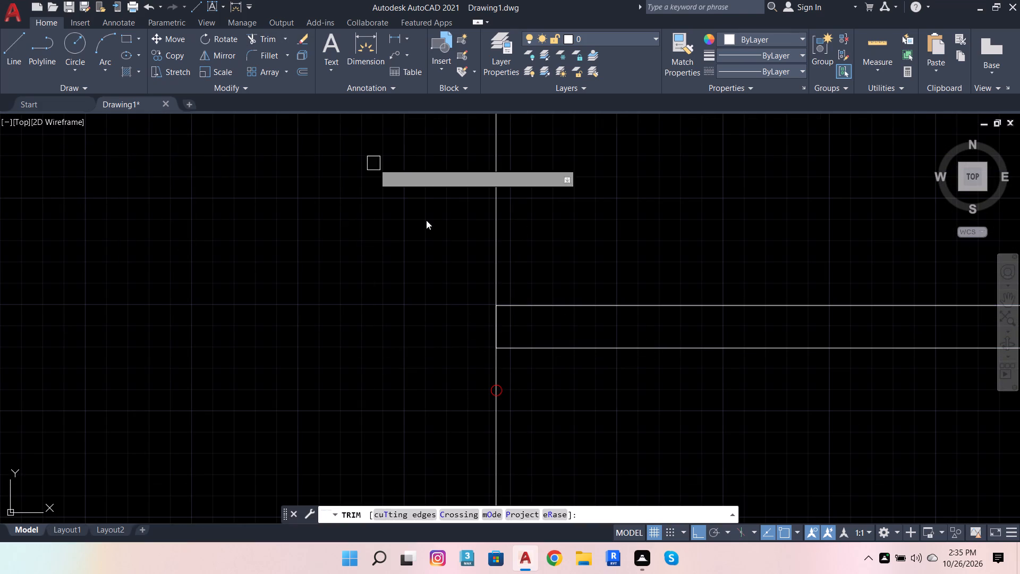
click(513, 377)
click(480, 367)
scroll(582, 416, down, 5)
scroll(569, 354, up, 2)
scroll(414, 314, down, 2)
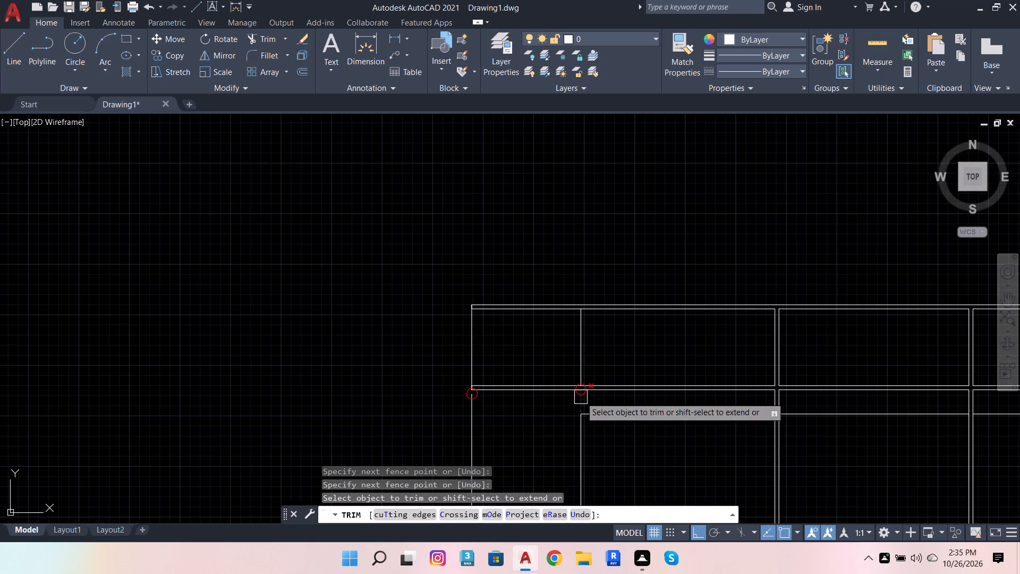
scroll(581, 397, up, 5)
scroll(577, 340, up, 2)
key(Escape)
key(Escape)
key(Escape)
key(Escape)
key(Escape)
key(Escape)
key(Escape)
key(Escape)
key(Escape)
key(Escape)
key(Escape)
key(Escape)
key(Escape)
Join the elevation's divisions, shelves and the inner vertical of the upper-left compartment into polylines.
scroll(402, 347, down, 7)
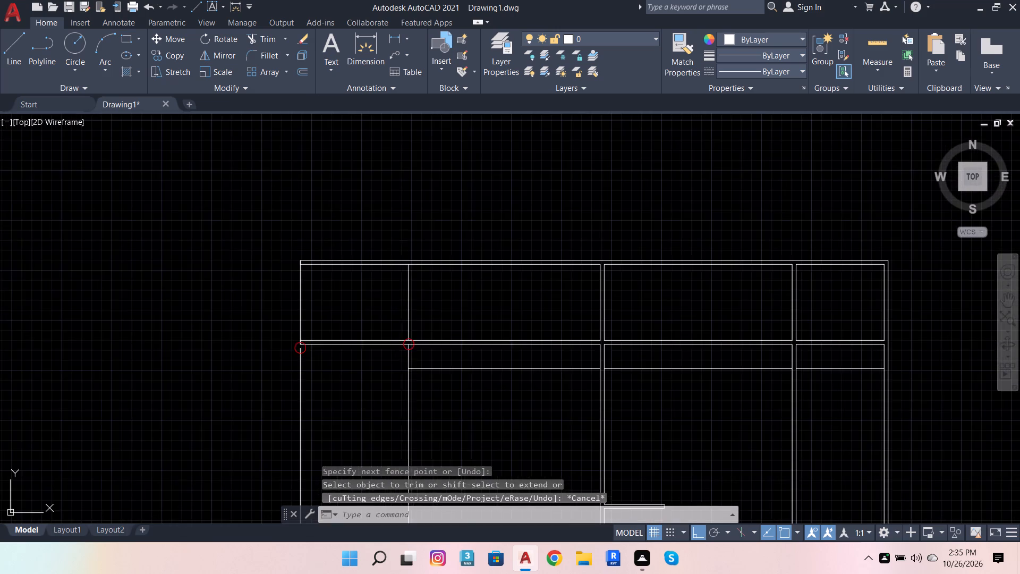
scroll(421, 338, down, 4)
click(543, 434)
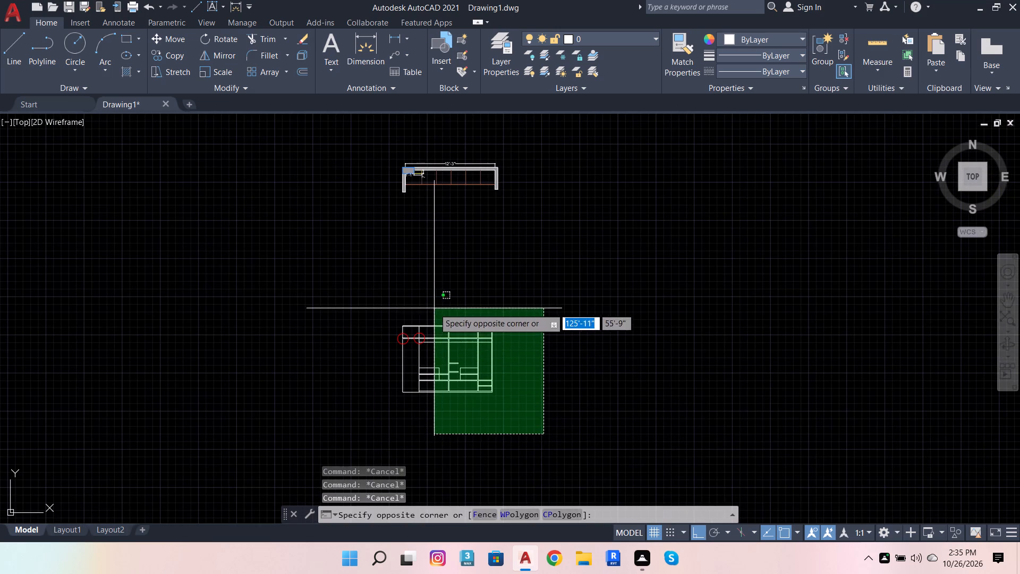
click(434, 308)
scroll(431, 329, up, 5)
scroll(163, 401, up, 5)
scroll(415, 387, down, 5)
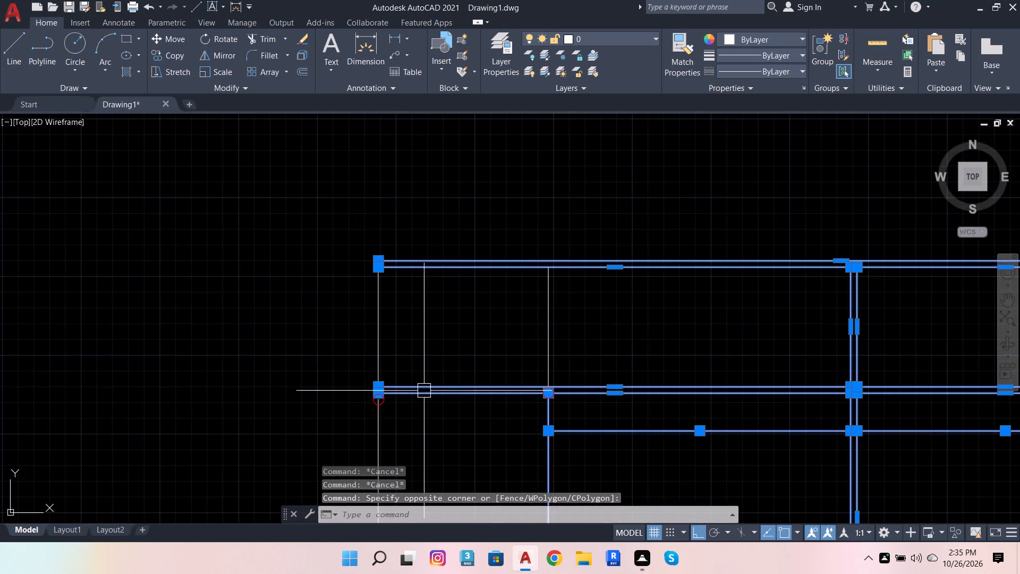
scroll(435, 402, up, 3)
scroll(384, 341, down, 4)
click(484, 311)
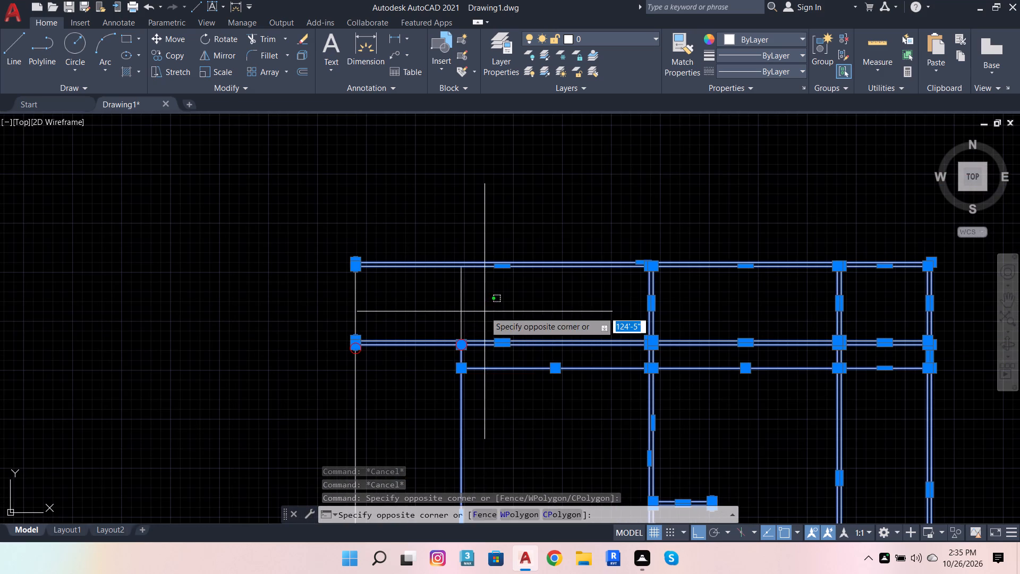
click(452, 301)
scroll(472, 313, down, 2)
scroll(600, 358, up, 3)
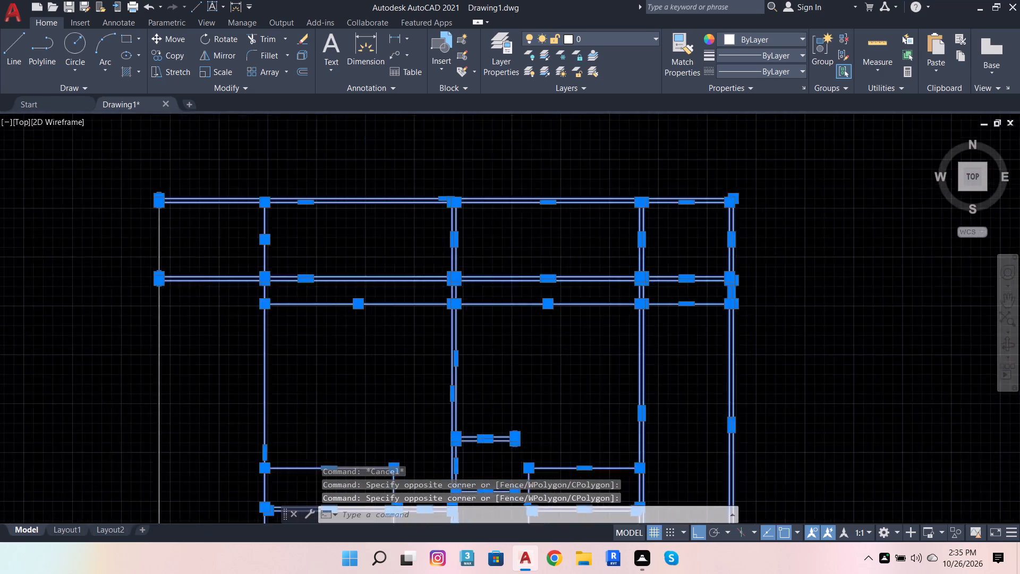
scroll(626, 315, down, 3)
scroll(657, 439, up, 2)
scroll(590, 281, up, 4)
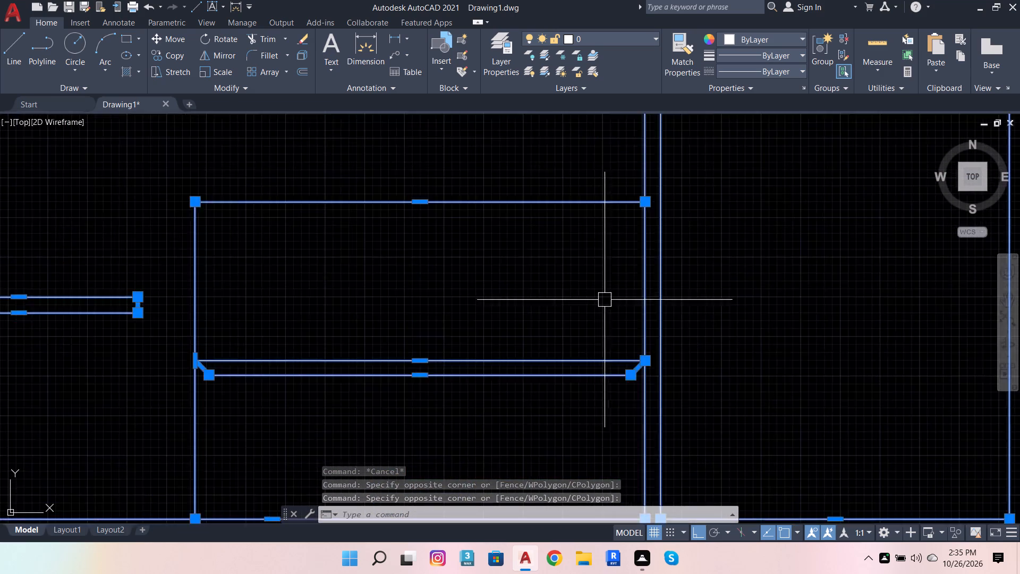
scroll(668, 368, down, 5)
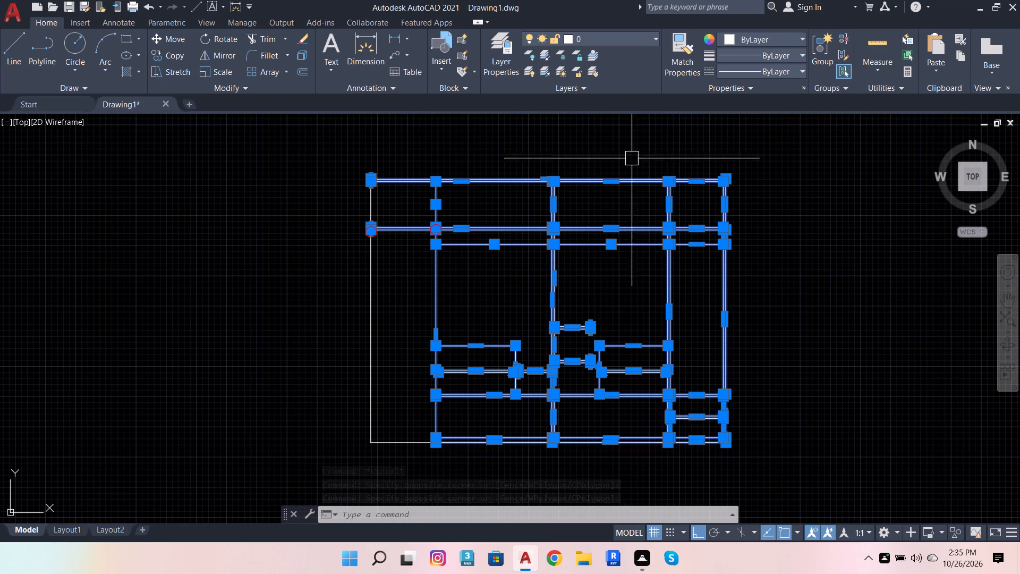
key(j)
key(Return)
Apply a solid colour 25 hatch inside the elevation's double-line divisions and shelves.
scroll(577, 218, up, 2)
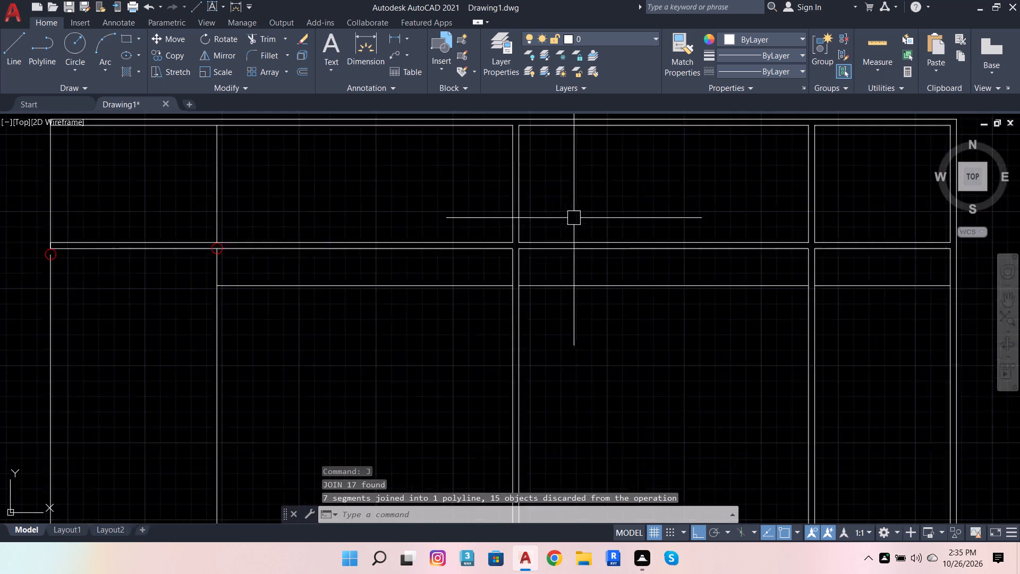
scroll(574, 218, up, 1)
click(133, 69)
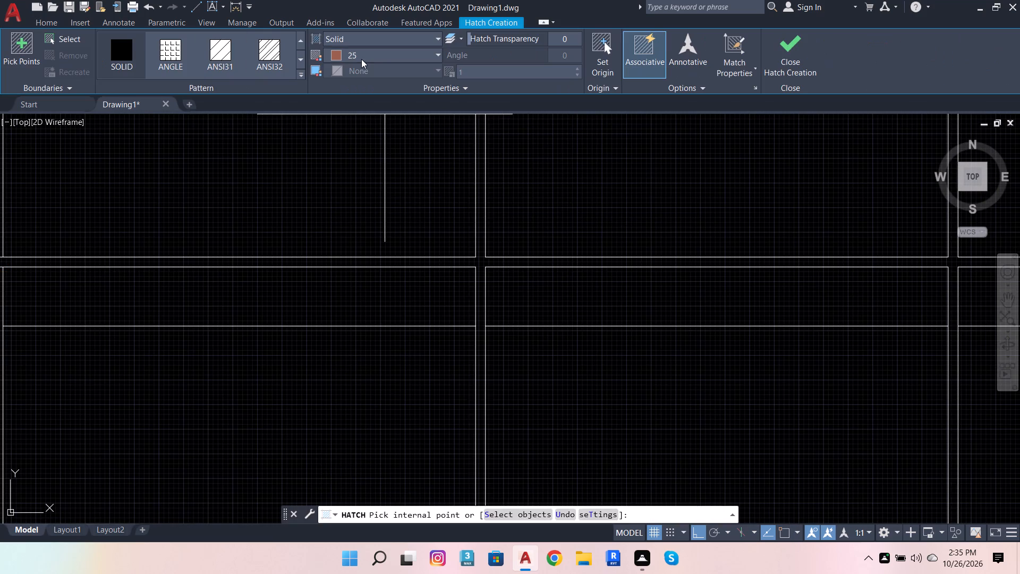
click(366, 58)
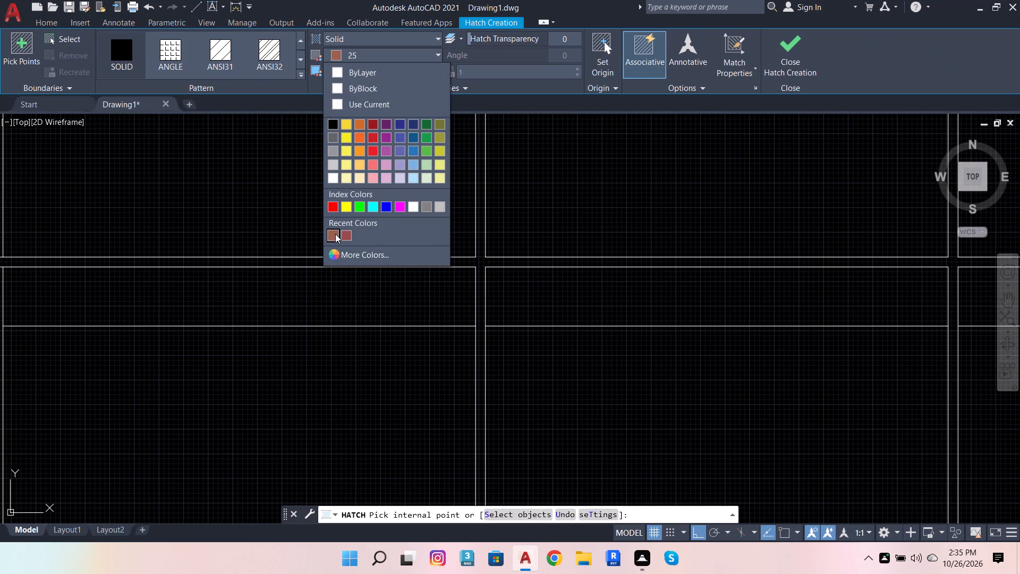
click(335, 234)
scroll(479, 265, up, 5)
scroll(507, 212, up, 2)
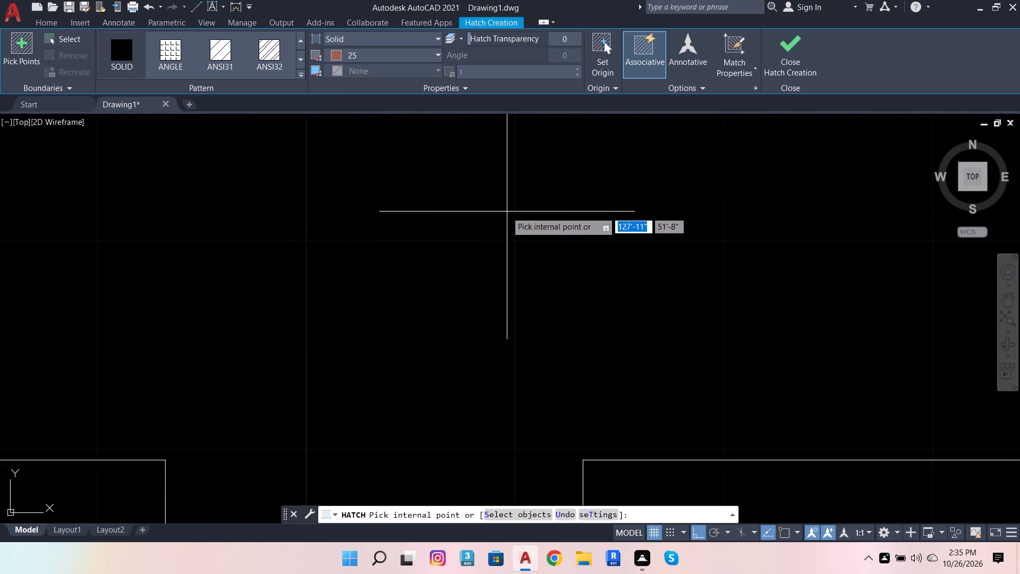
scroll(506, 212, up, 2)
click(504, 212)
scroll(509, 250, down, 19)
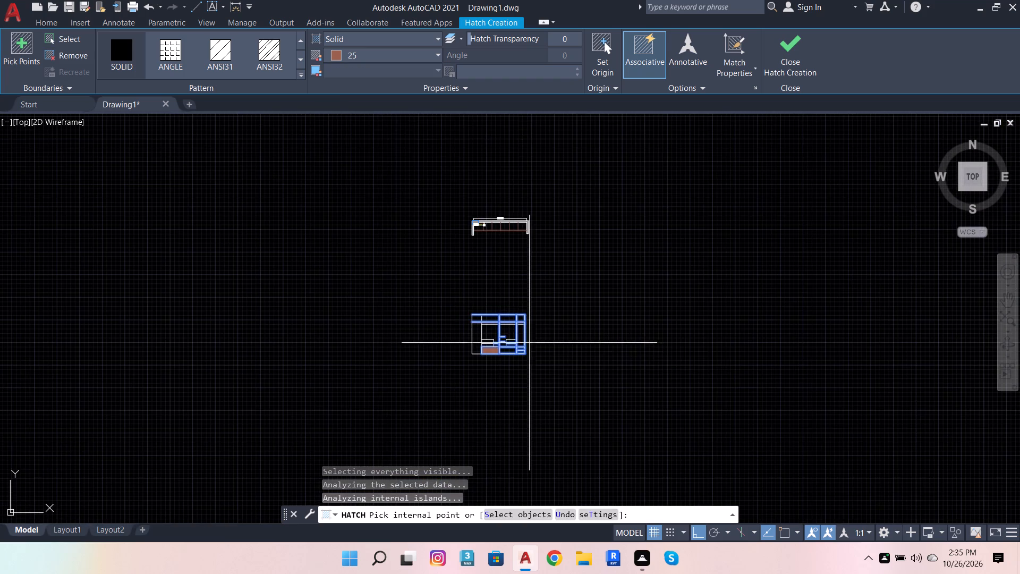
scroll(508, 347, up, 5)
key(Escape)
Draw a rectangle over the filled lower-left compartment of the elevation, from its inner top-left to bottom-right corner.
scroll(465, 352, up, 4)
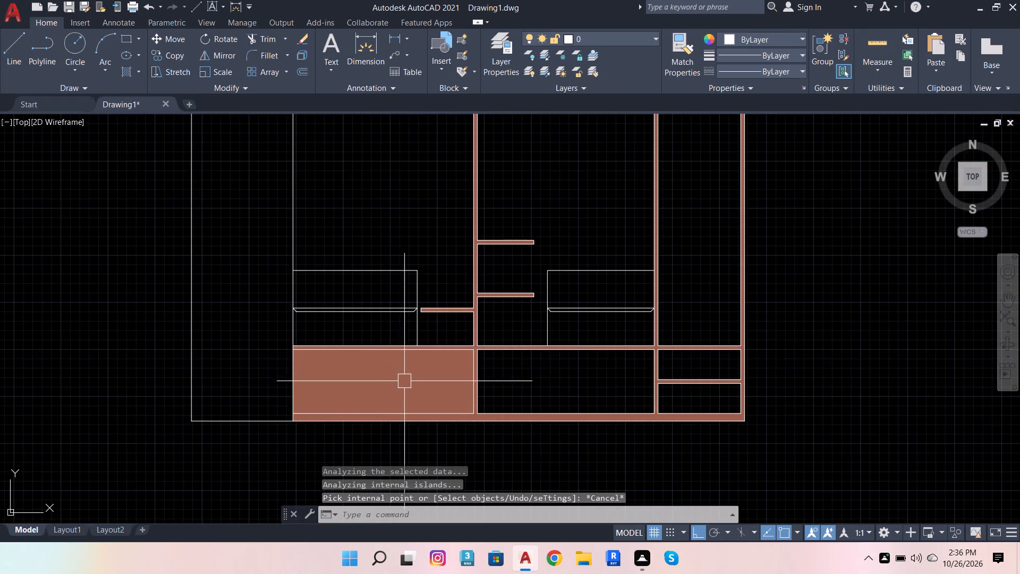
scroll(407, 383, up, 2)
click(438, 357)
key(Escape)
key(Escape)
key(Escape)
key(Escape)
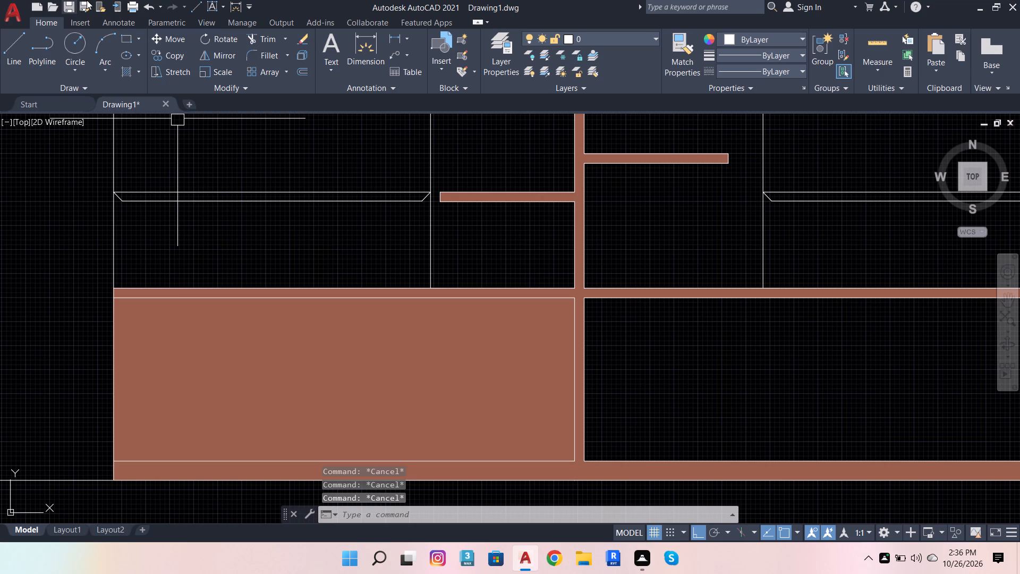
click(117, 37)
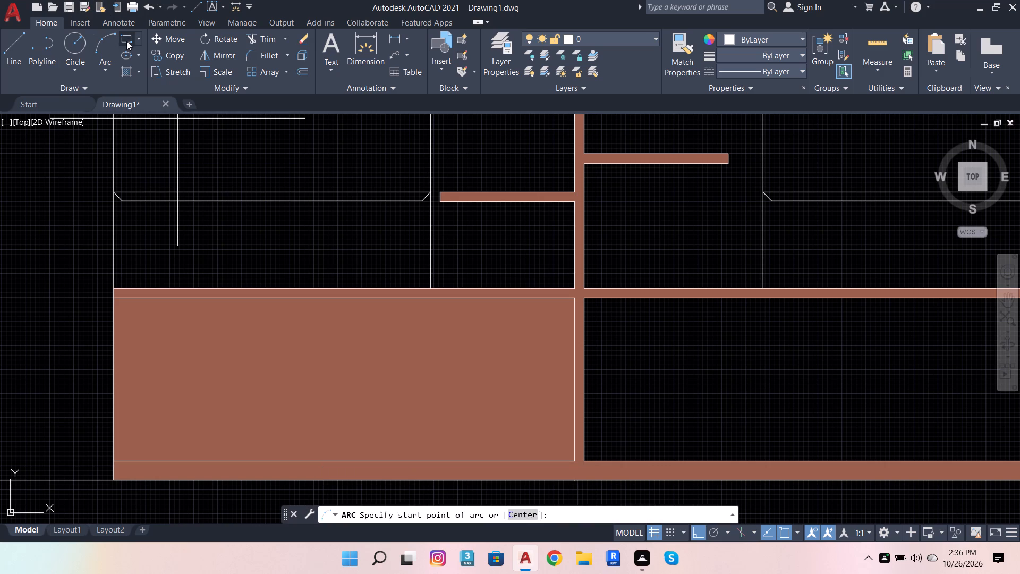
click(126, 41)
click(115, 299)
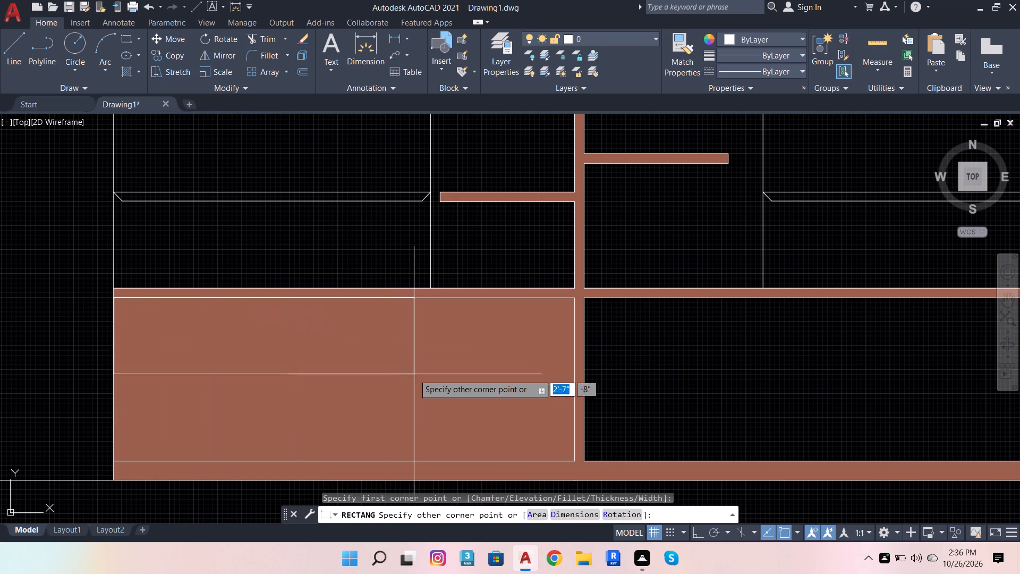
click(575, 464)
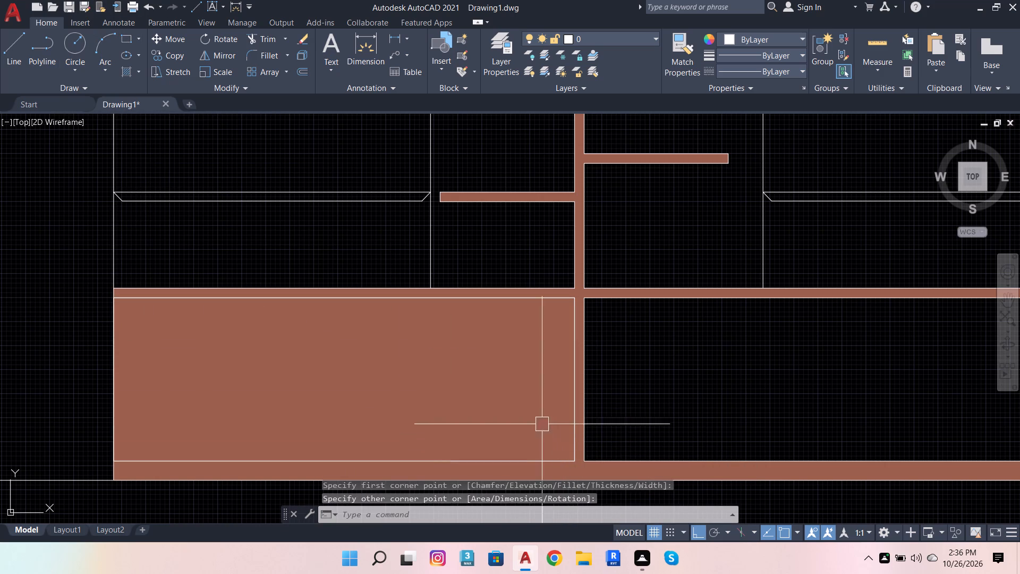
key(Escape)
click(551, 365)
key(Escape)
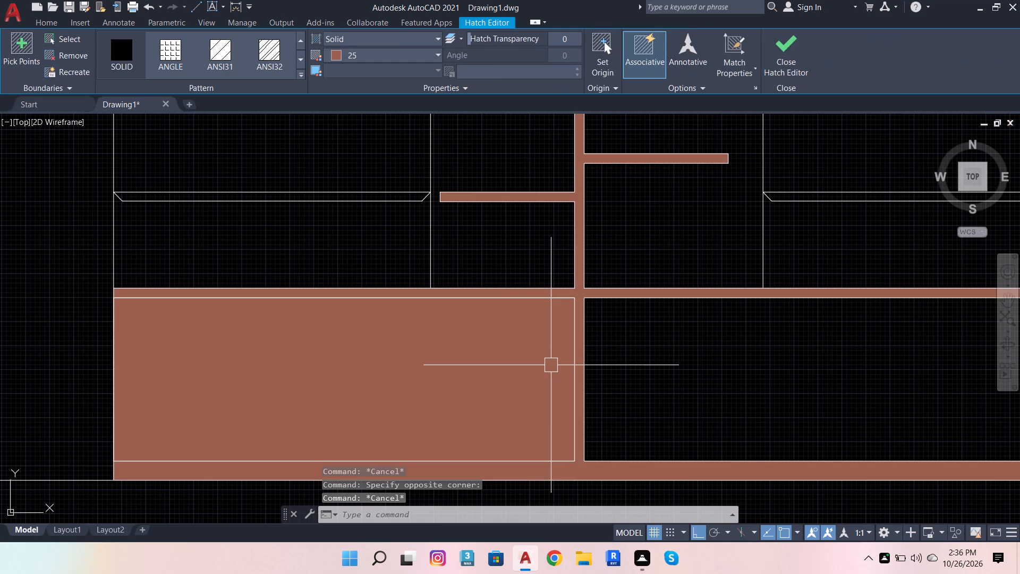
Apply a solid white (255,255,255) hatch inside the rectangle over the elevation's lower-left compartment.
click(131, 75)
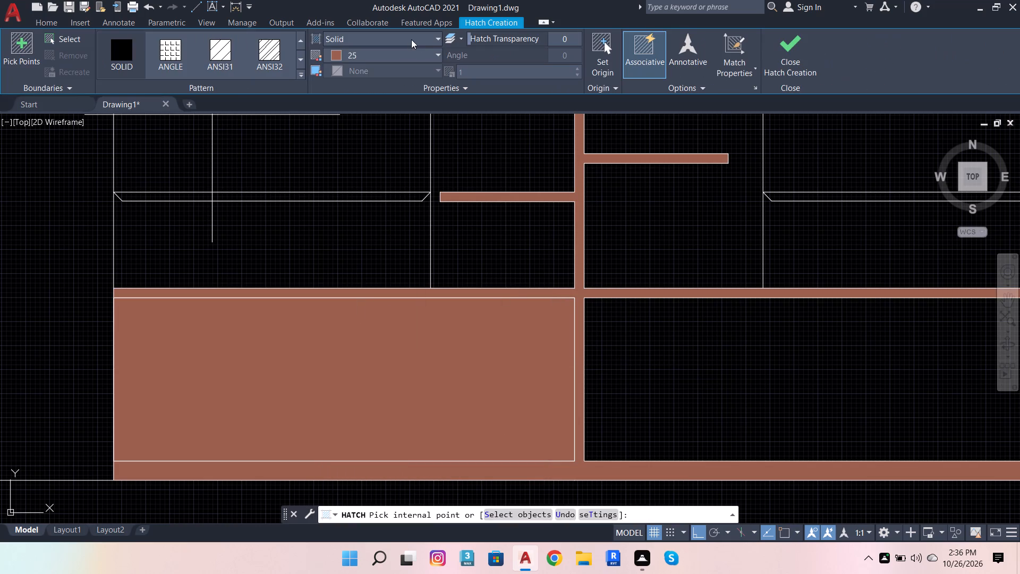
click(411, 49)
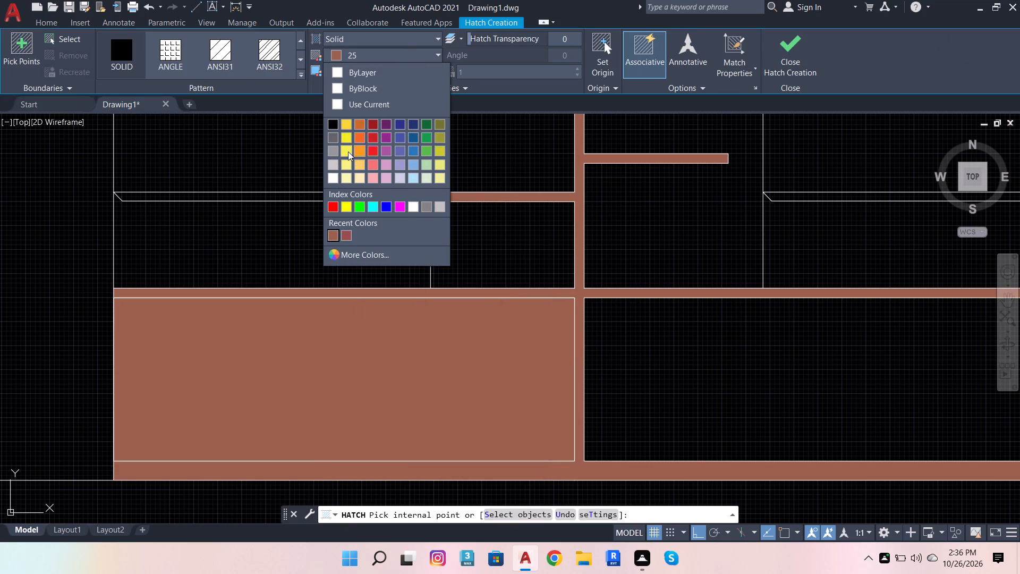
click(333, 179)
click(370, 384)
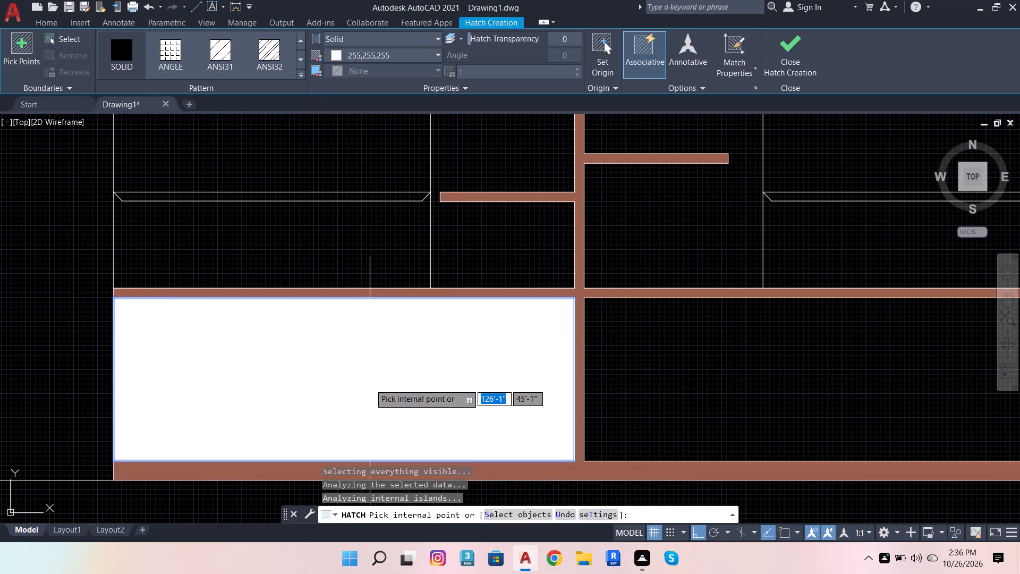
key(Escape)
key(Escape)
key(Escape)
key(Escape)
key(Escape)
key(Escape)
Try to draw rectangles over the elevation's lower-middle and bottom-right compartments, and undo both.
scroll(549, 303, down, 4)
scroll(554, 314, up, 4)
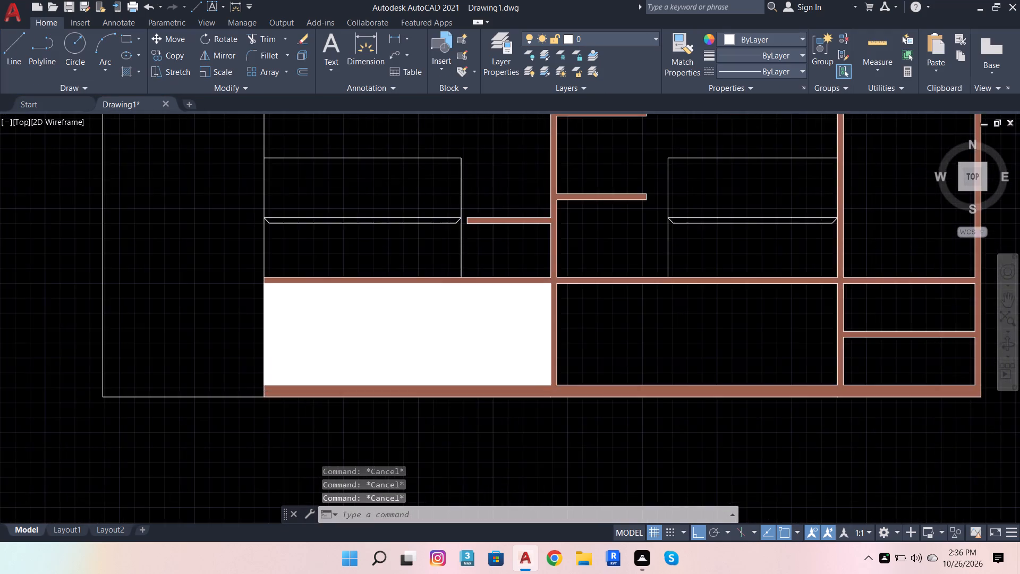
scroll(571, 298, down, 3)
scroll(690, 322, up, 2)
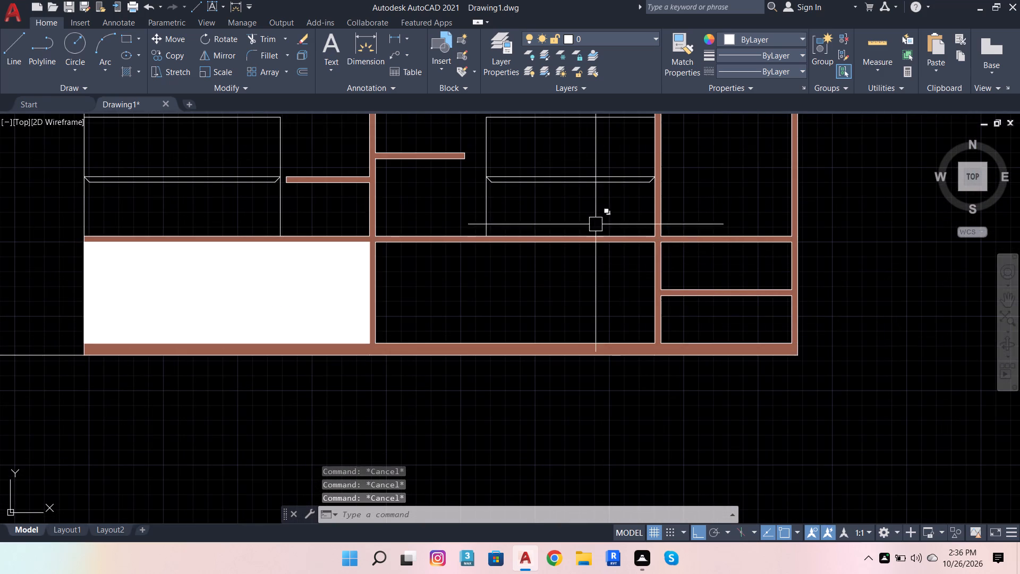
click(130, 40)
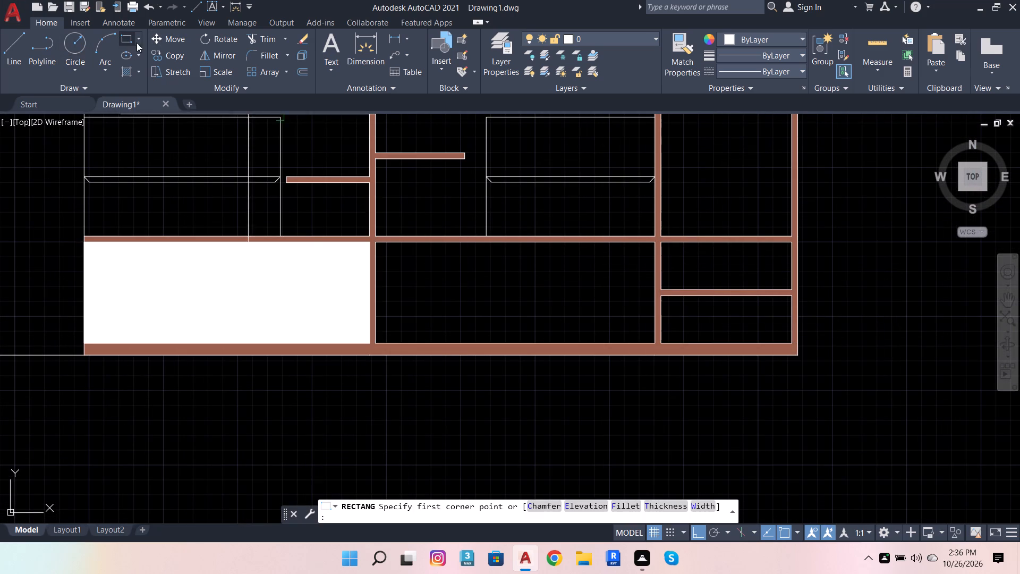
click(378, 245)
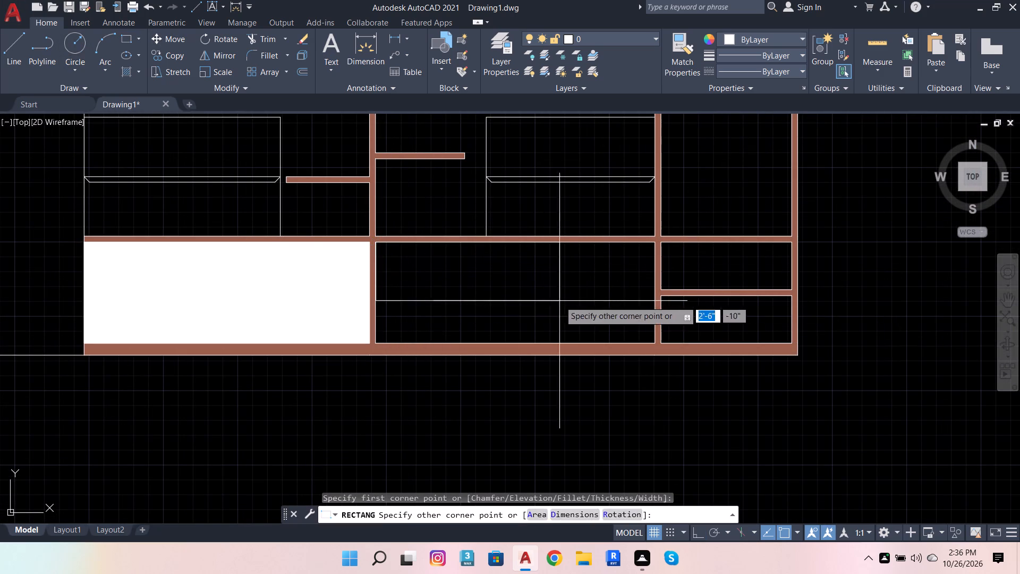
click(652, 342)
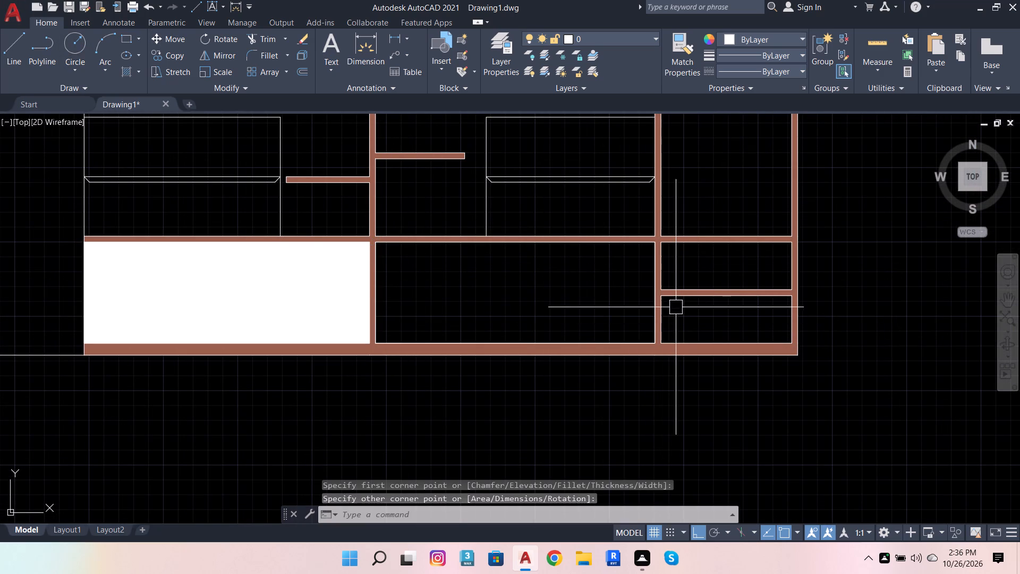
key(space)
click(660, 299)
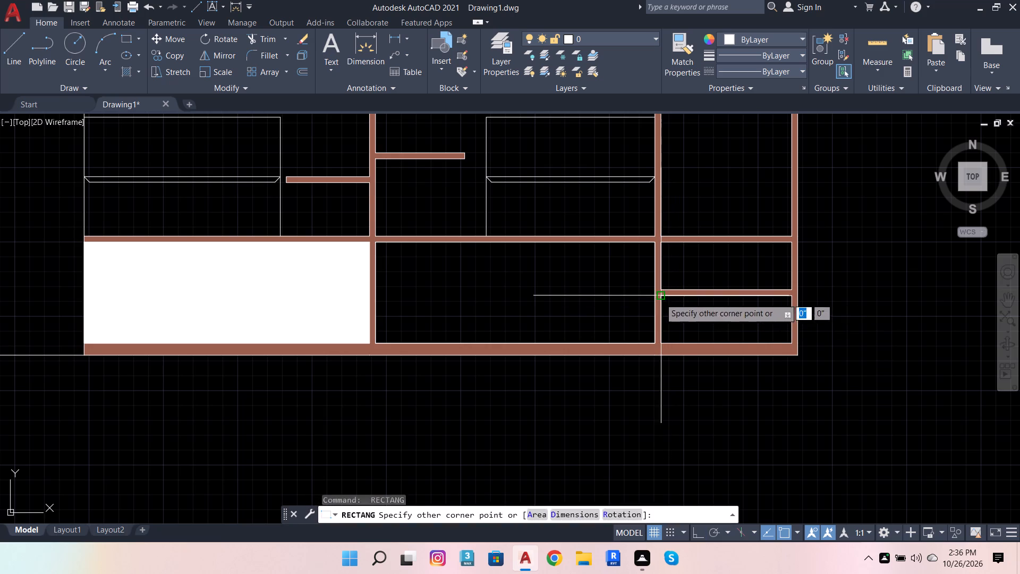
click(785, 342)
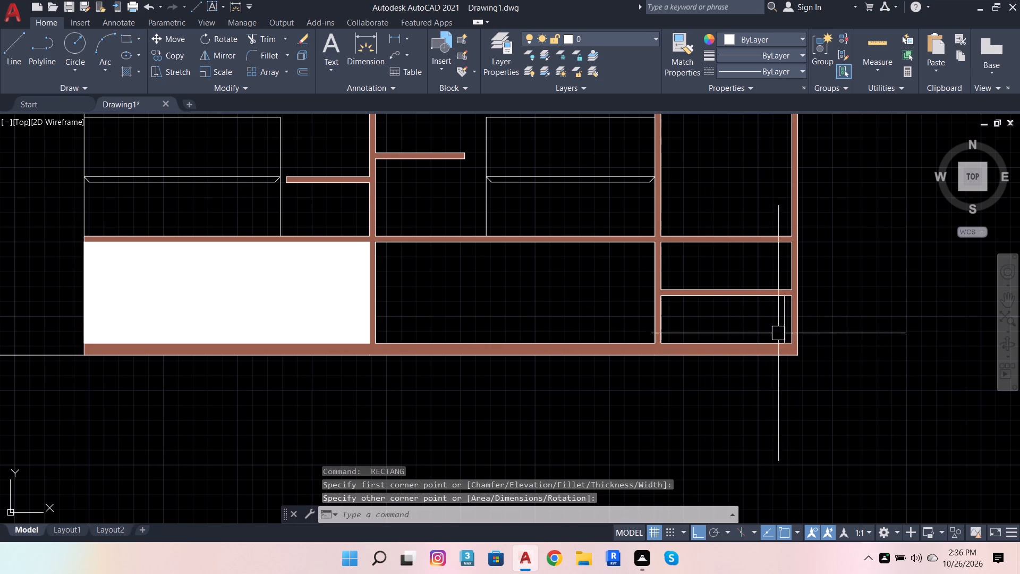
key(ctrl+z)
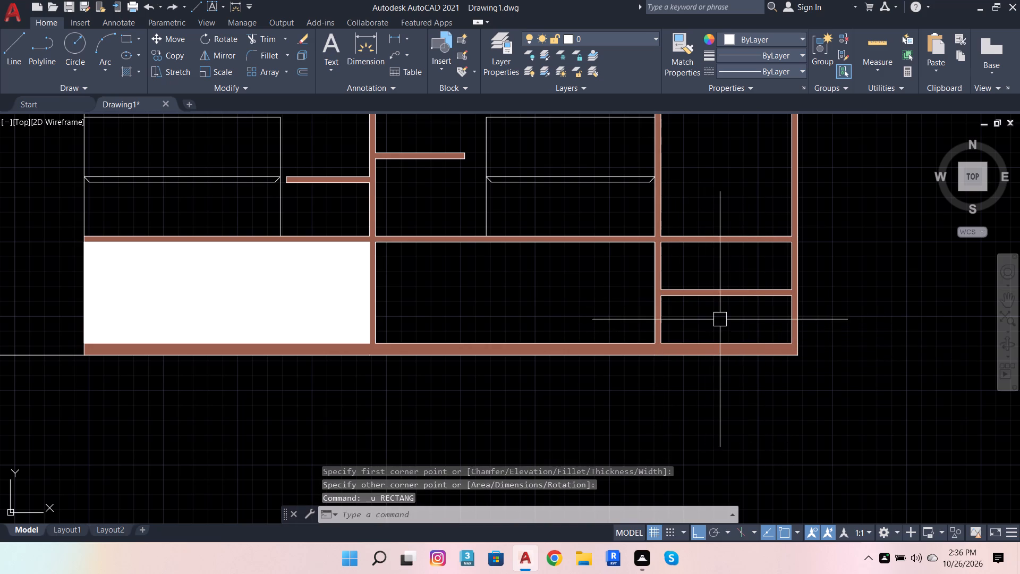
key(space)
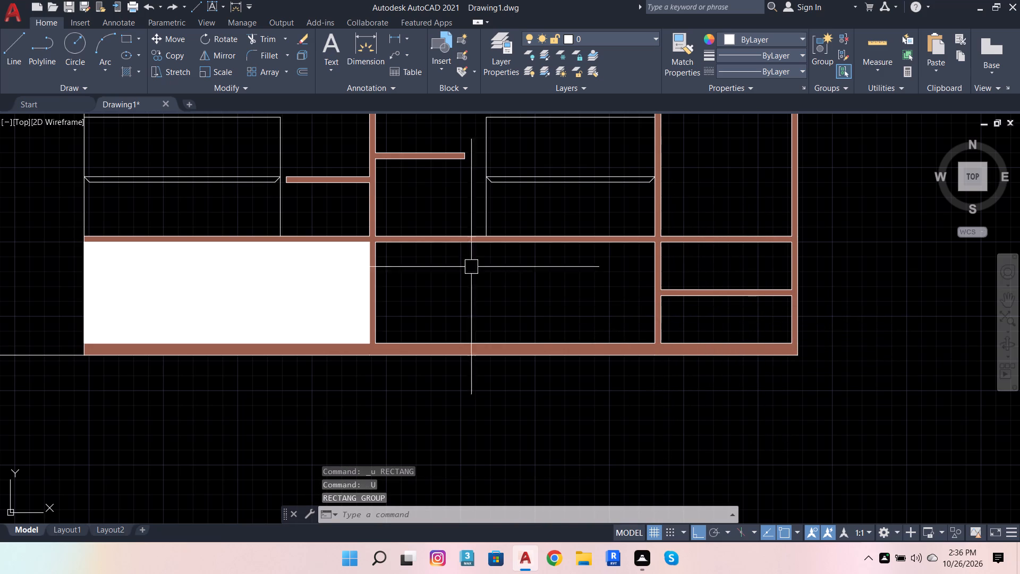
Draw a rectangle over each of the two small stacked compartments at the elevation's lower right, corner to corner.
click(128, 41)
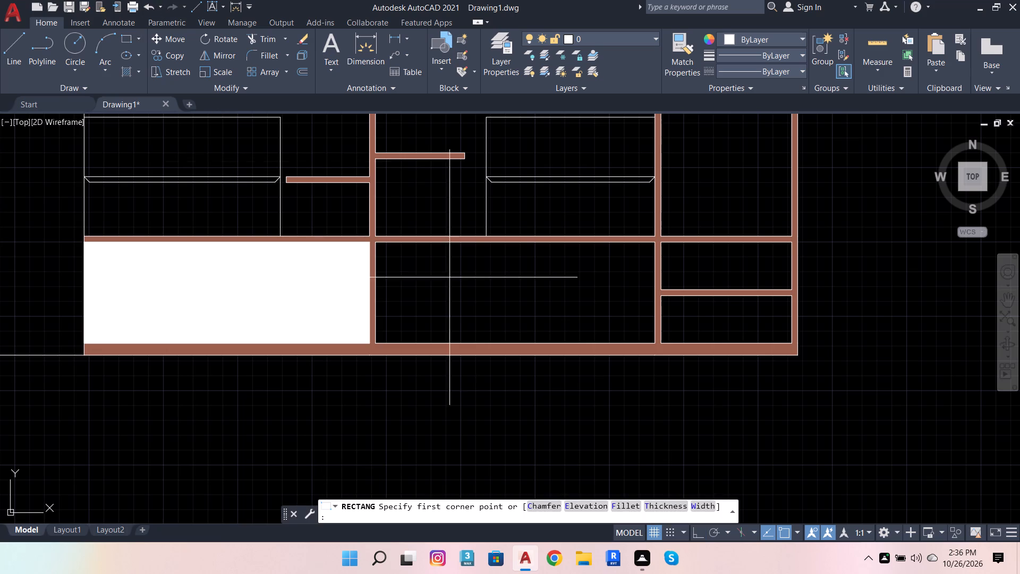
scroll(732, 295, up, 3)
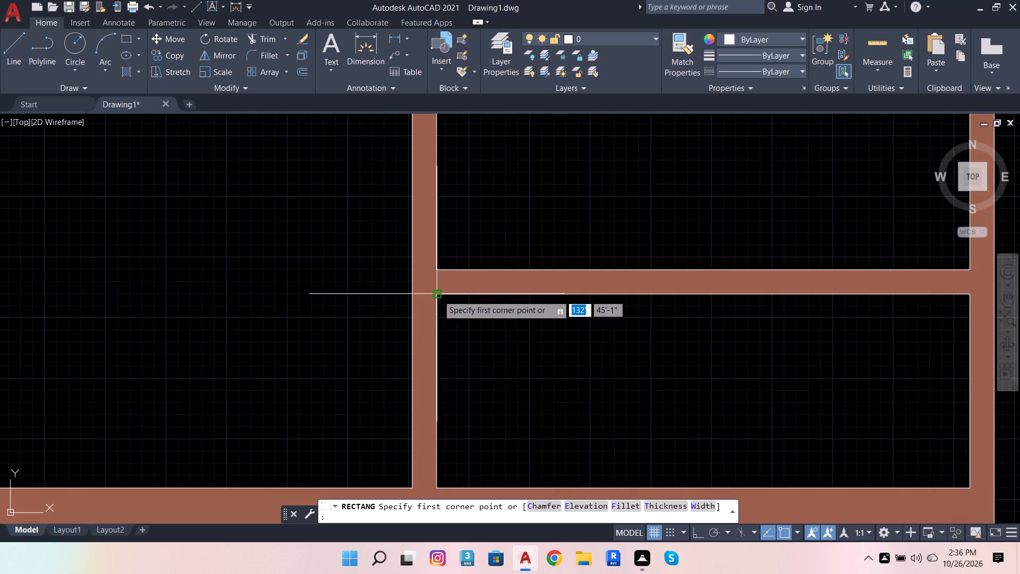
click(438, 295)
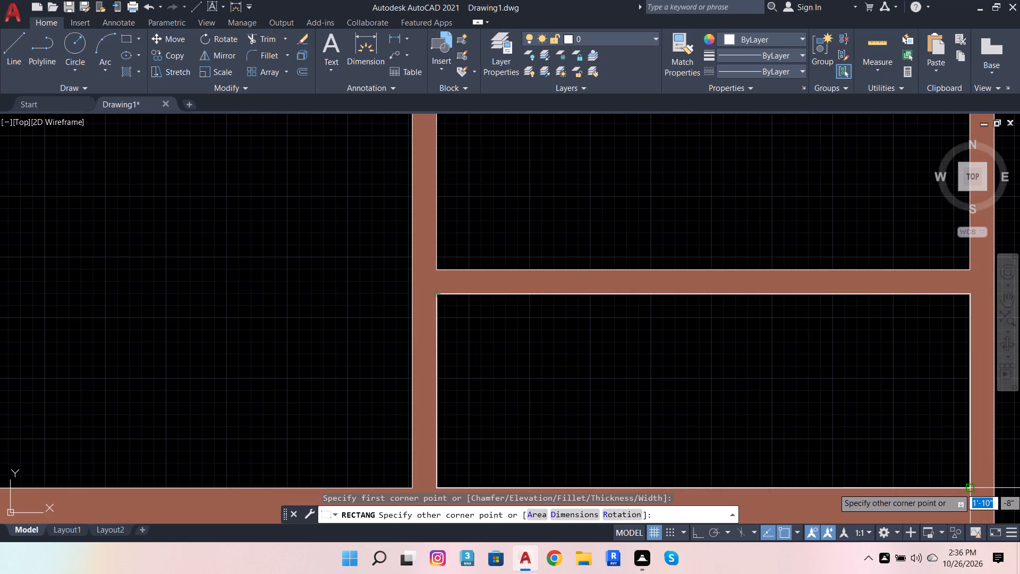
click(970, 488)
scroll(715, 438, down, 4)
key(space)
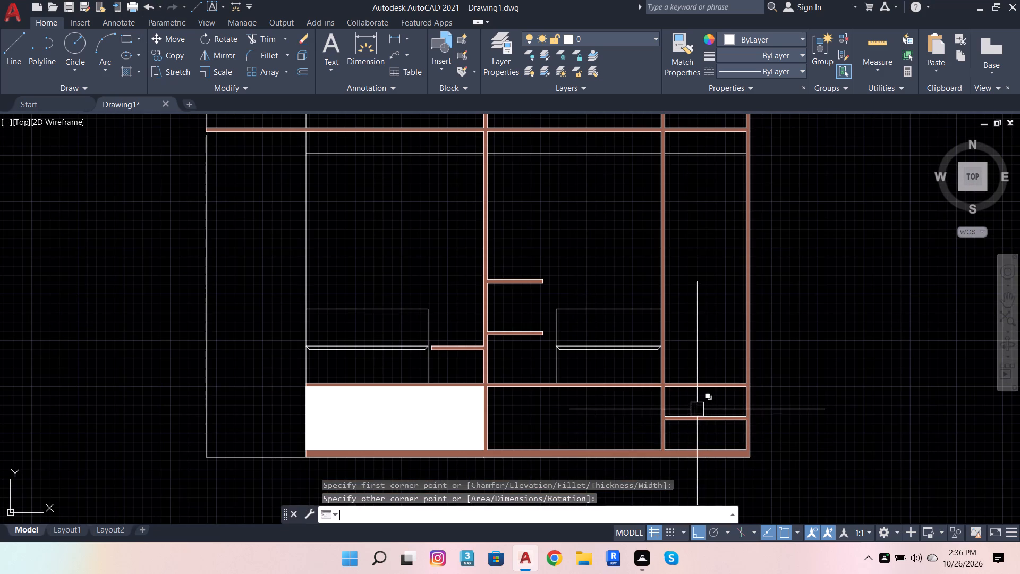
scroll(687, 403, up, 3)
click(599, 342)
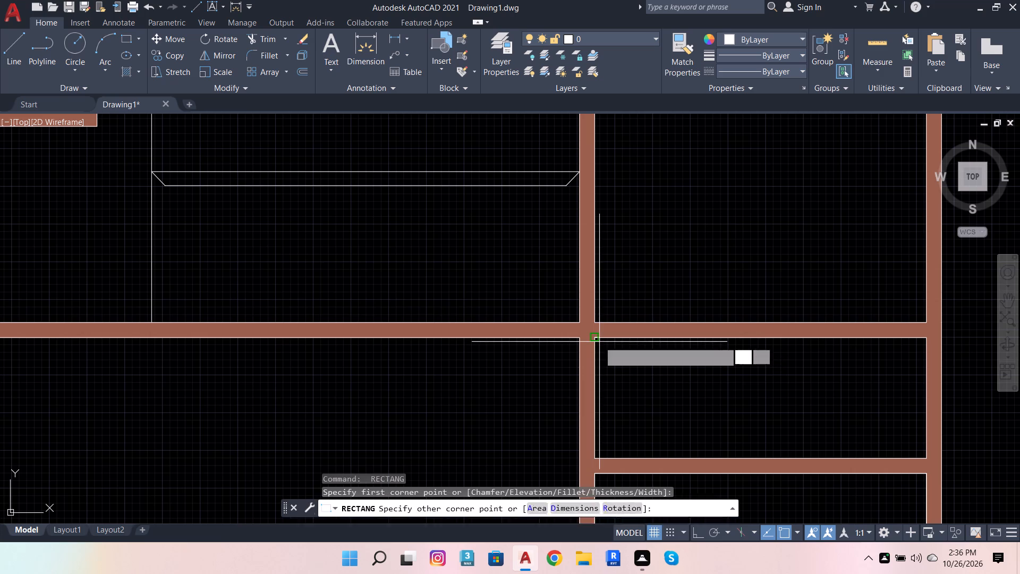
click(930, 457)
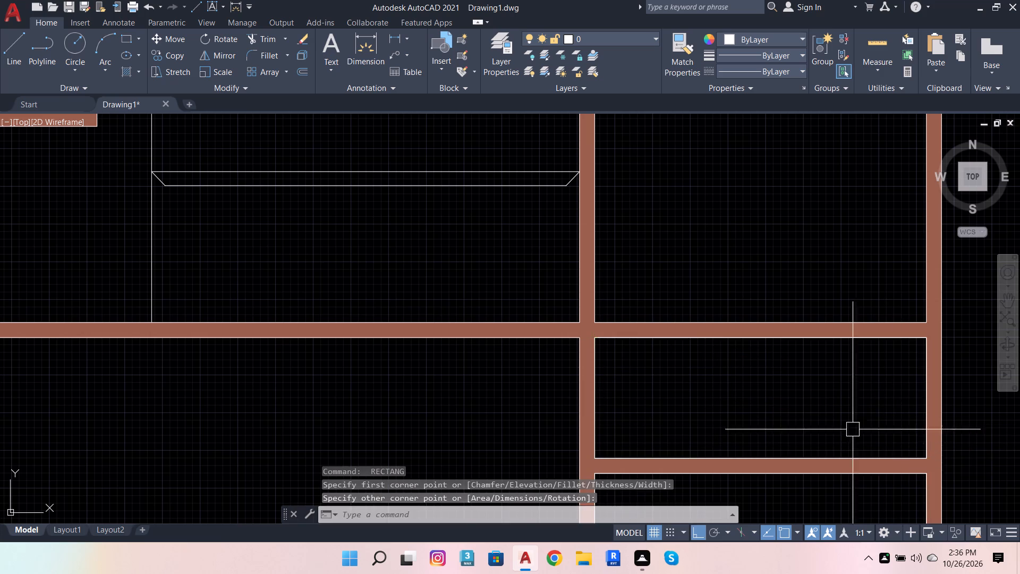
Draw a rectangle over the tall right compartment, from the thin horizontal line's left end down to the lower double line at the outer side.
scroll(687, 434, down, 4)
key(space)
scroll(692, 276, up, 3)
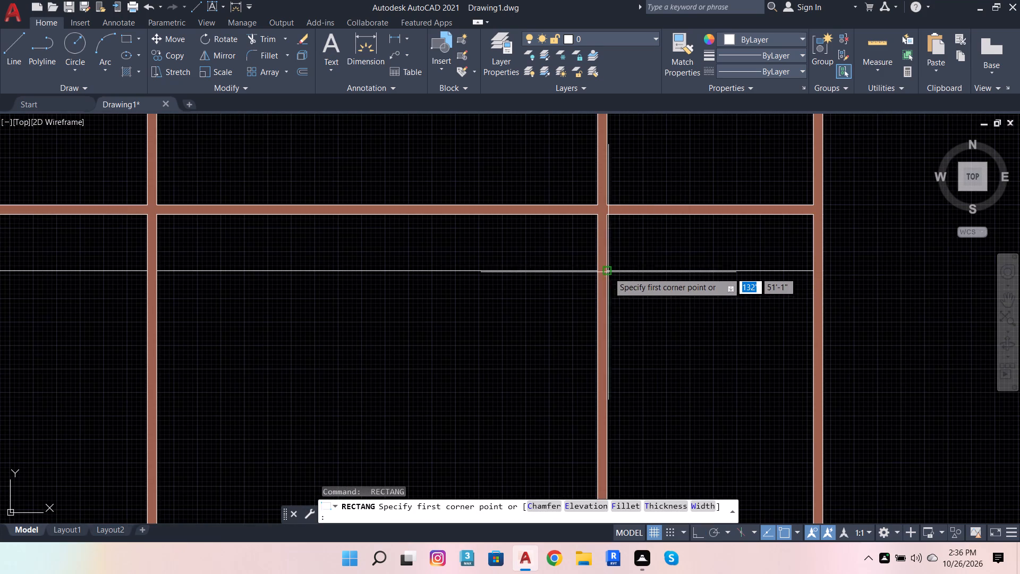
click(604, 269)
scroll(643, 291, down, 4)
scroll(669, 378, up, 3)
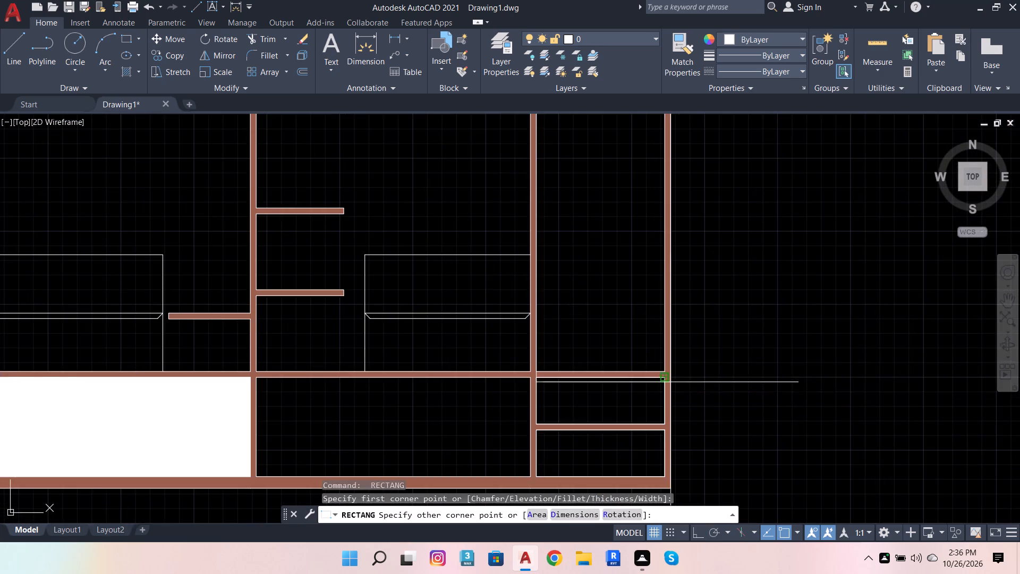
scroll(667, 373, up, 2)
click(662, 372)
Draw a rectangle over the narrow strip of the right compartment between the upper double line and the thin horizontal line.
scroll(690, 381, down, 4)
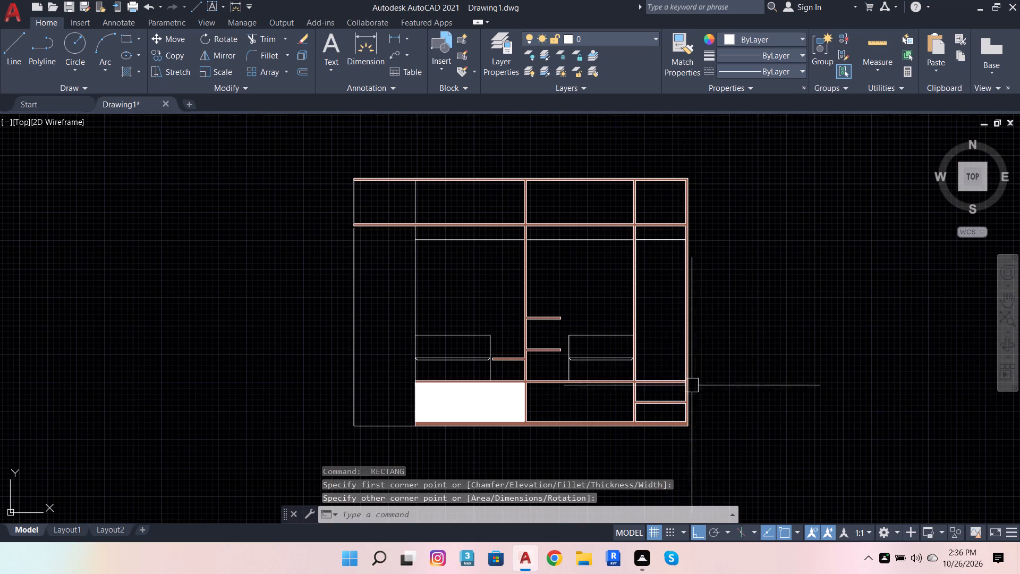
key(space)
scroll(659, 221, up, 3)
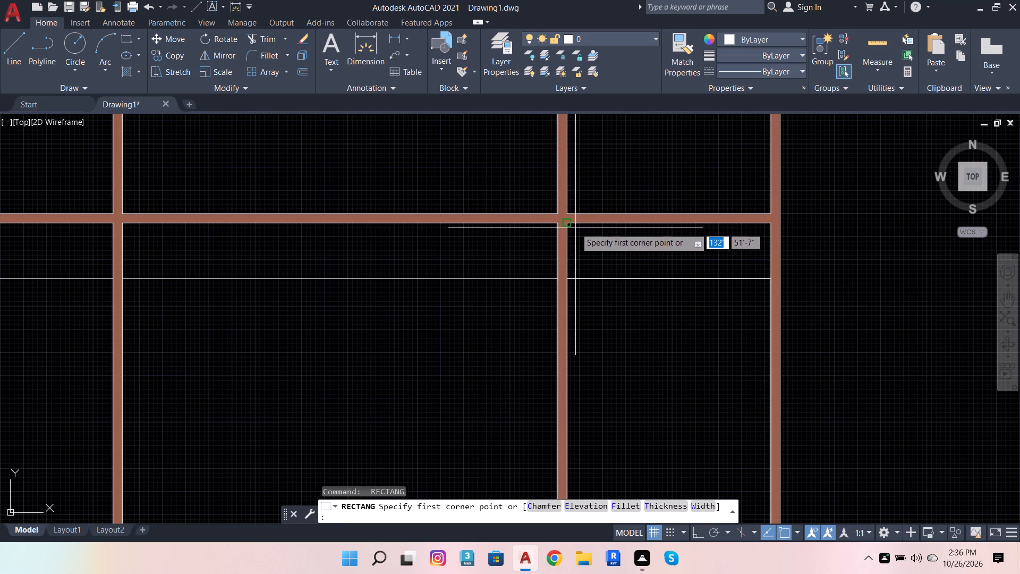
click(573, 226)
click(774, 277)
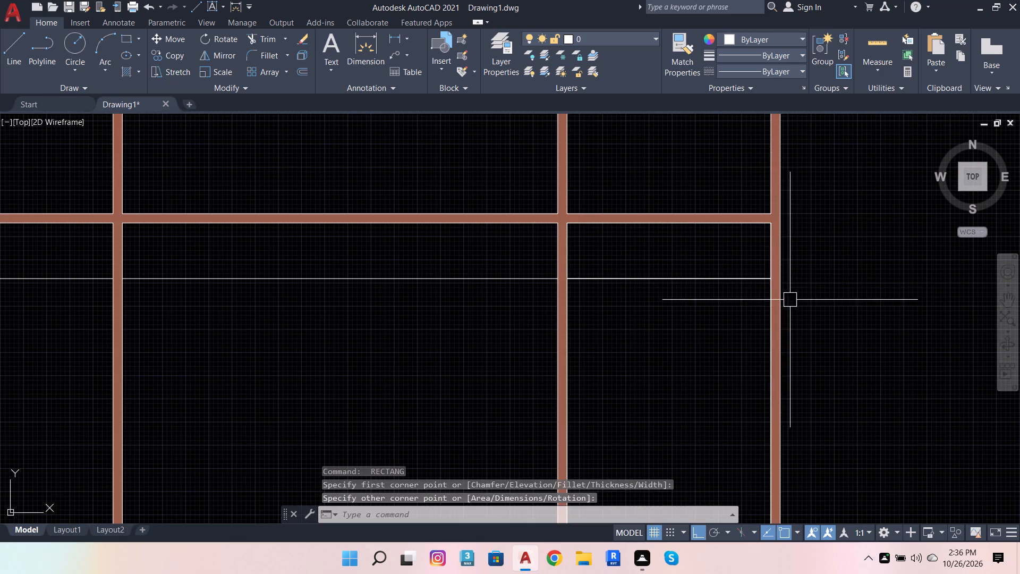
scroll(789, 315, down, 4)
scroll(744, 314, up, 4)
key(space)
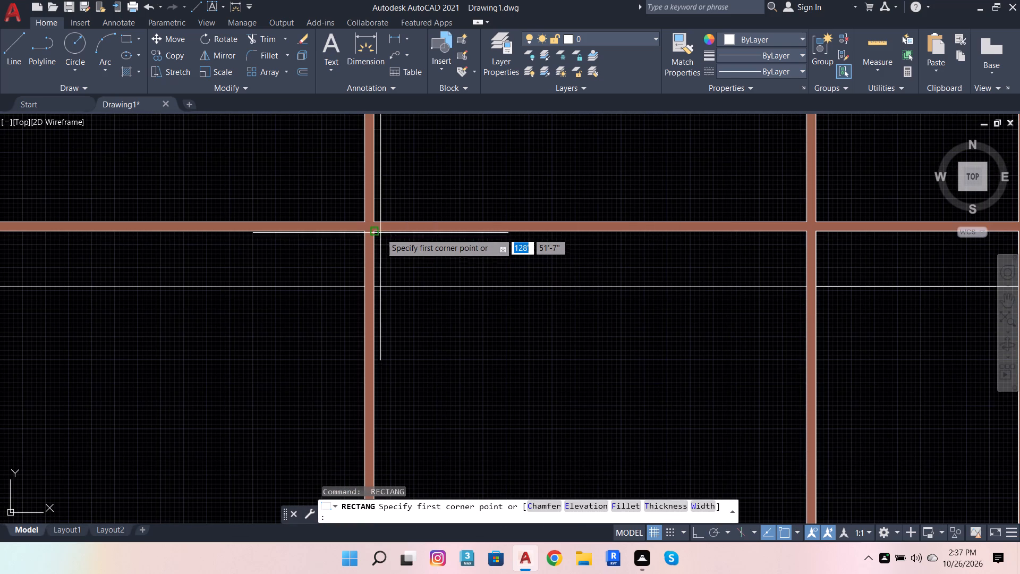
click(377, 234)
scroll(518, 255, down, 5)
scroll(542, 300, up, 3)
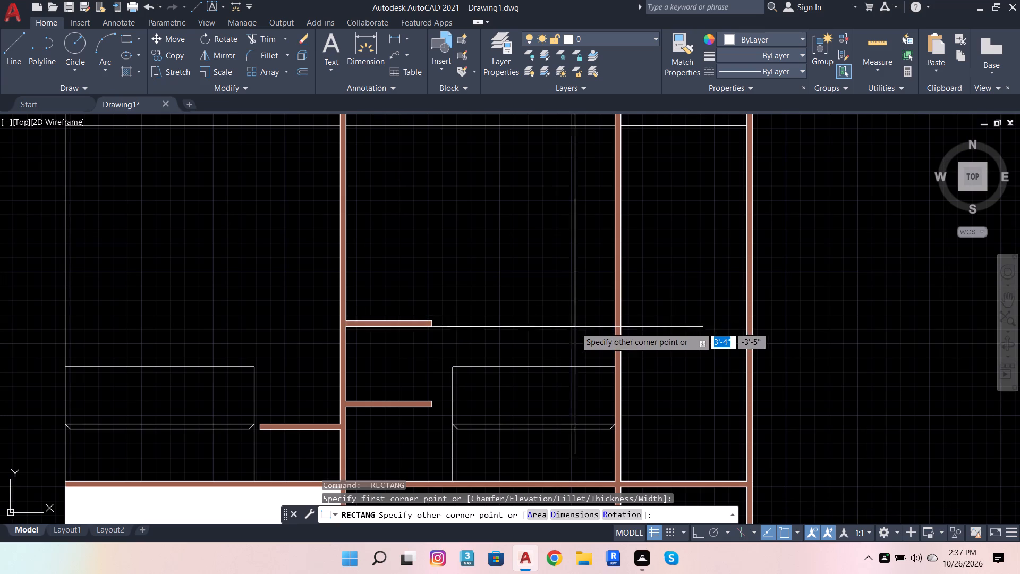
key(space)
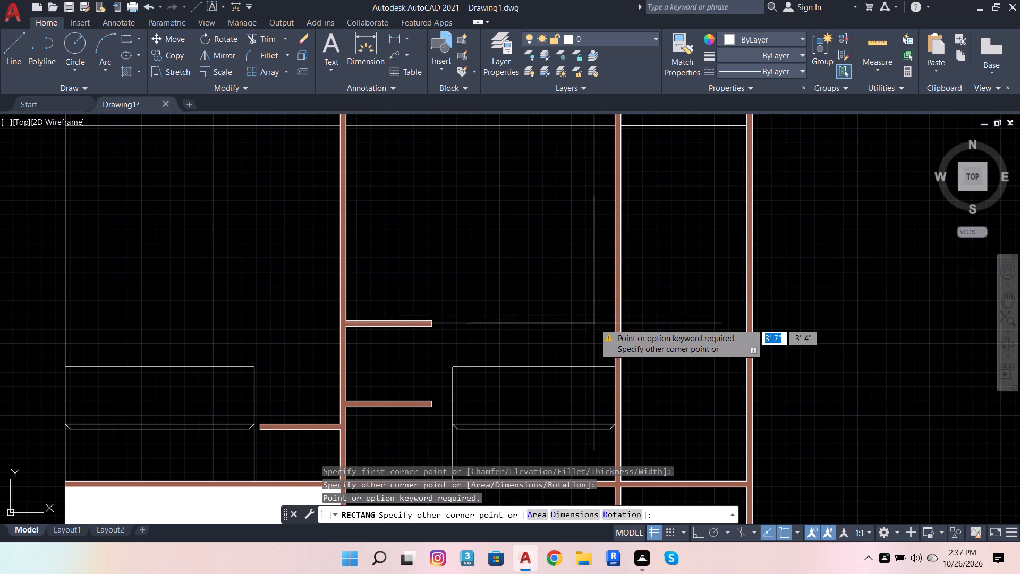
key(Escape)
Draw a rectangle over the tall middle compartment, from its inner top-right corner to the left end of the upper shelf's top edge.
key(space)
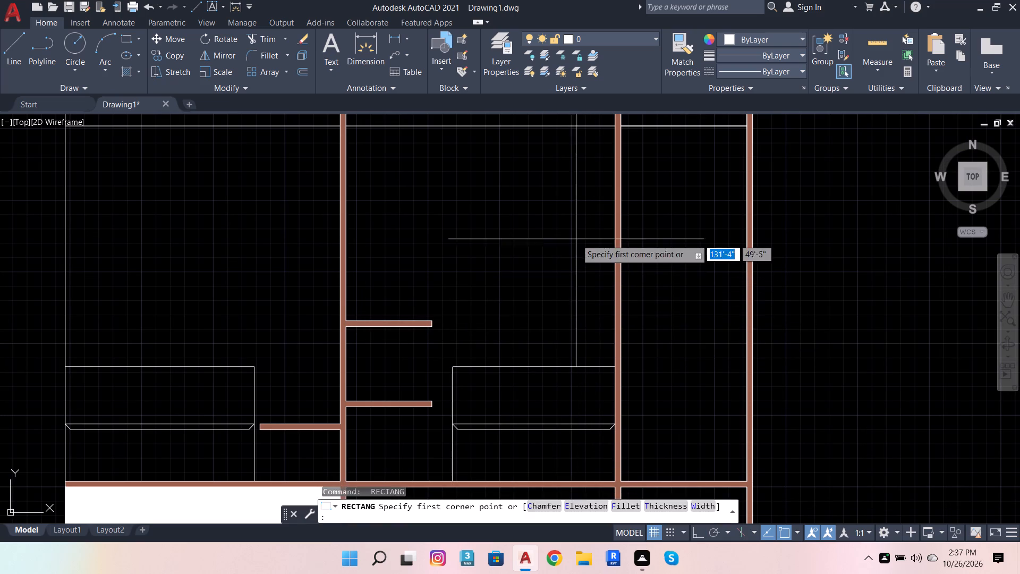
scroll(581, 242, down, 5)
scroll(585, 236, up, 5)
click(569, 211)
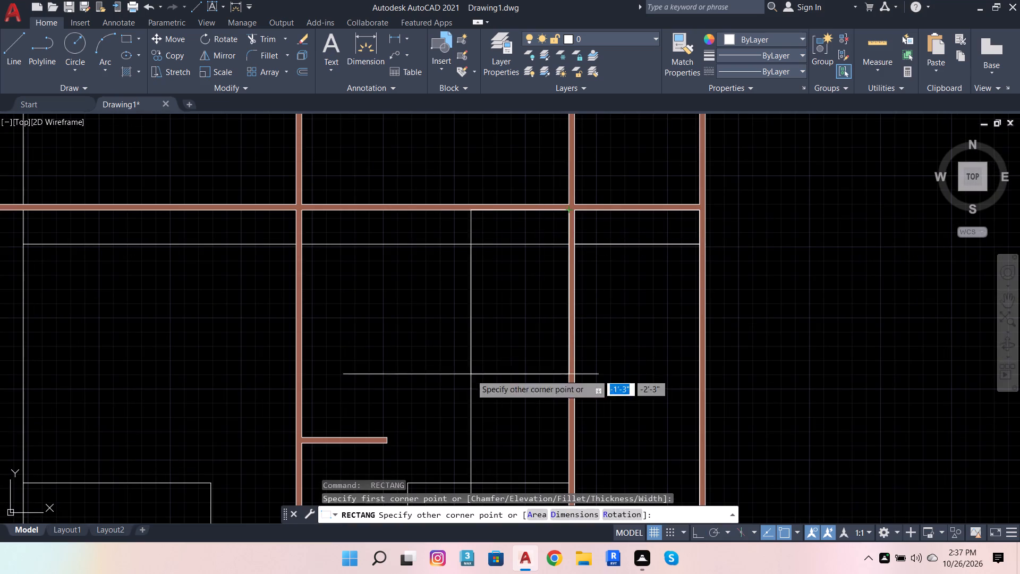
click(303, 436)
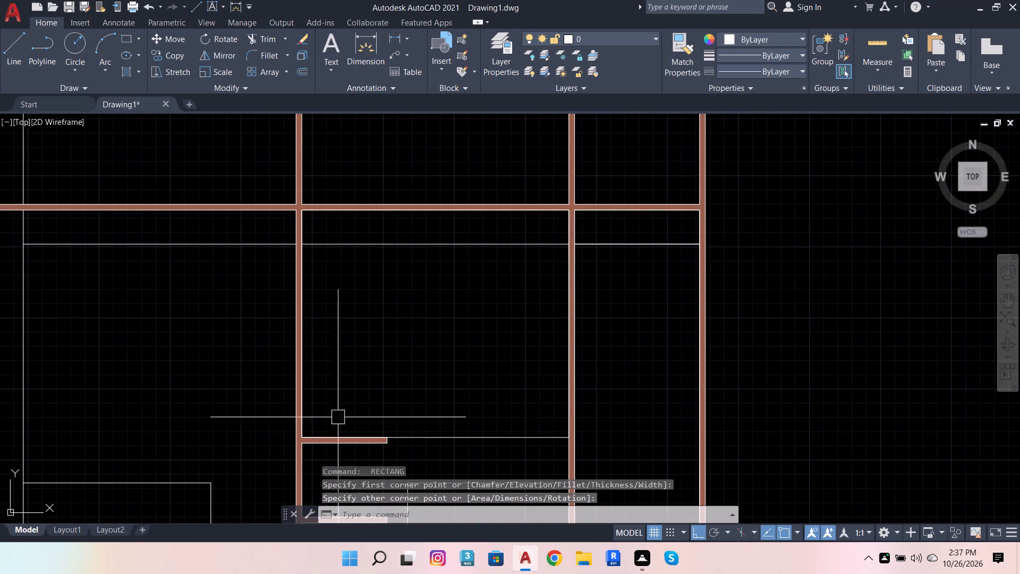
Draw a rectangle from the upper shelf's top-right corner to the top-right corner of the box beside the right divider.
scroll(406, 384, down, 2)
scroll(380, 432, up, 3)
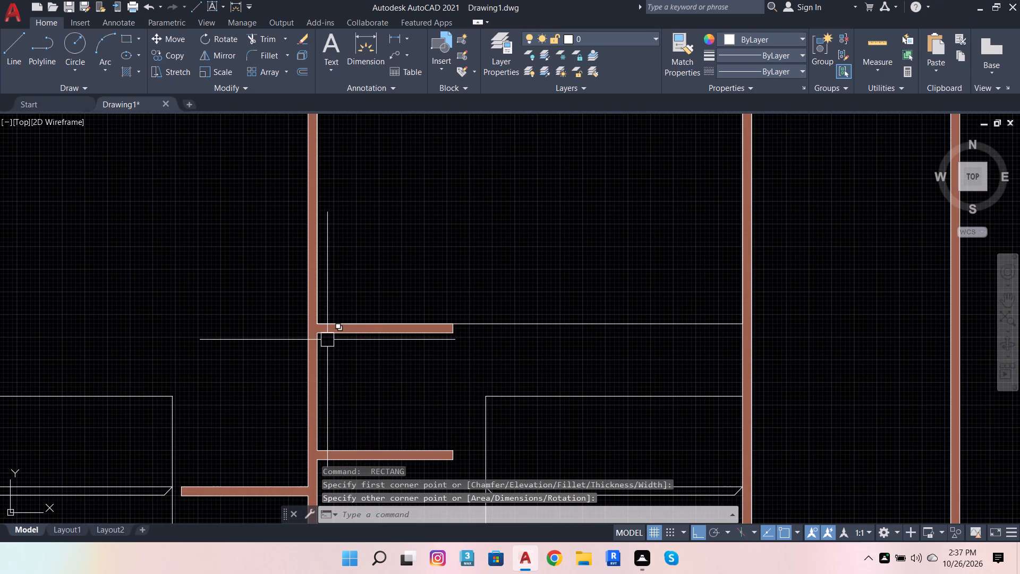
key(space)
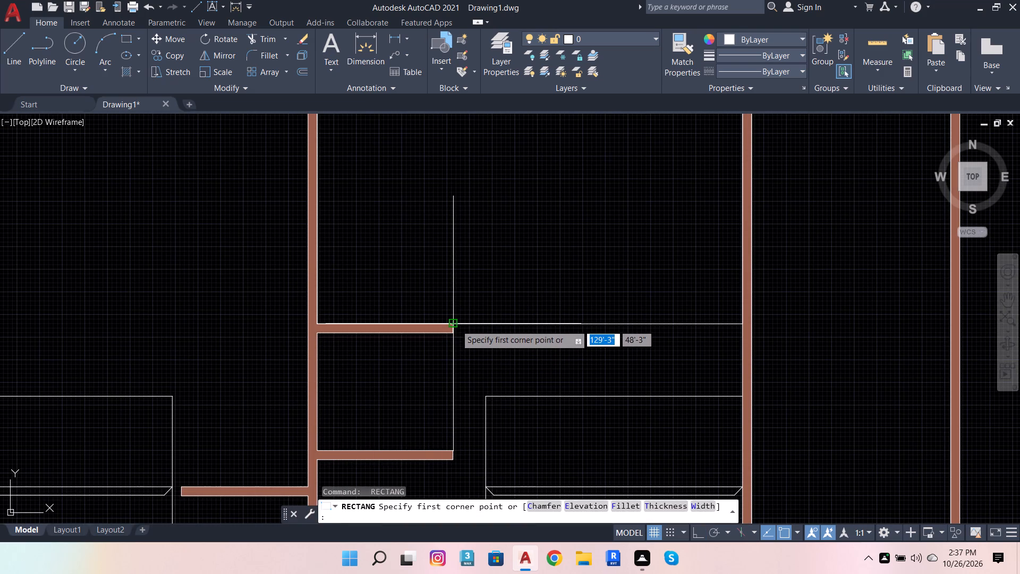
click(456, 325)
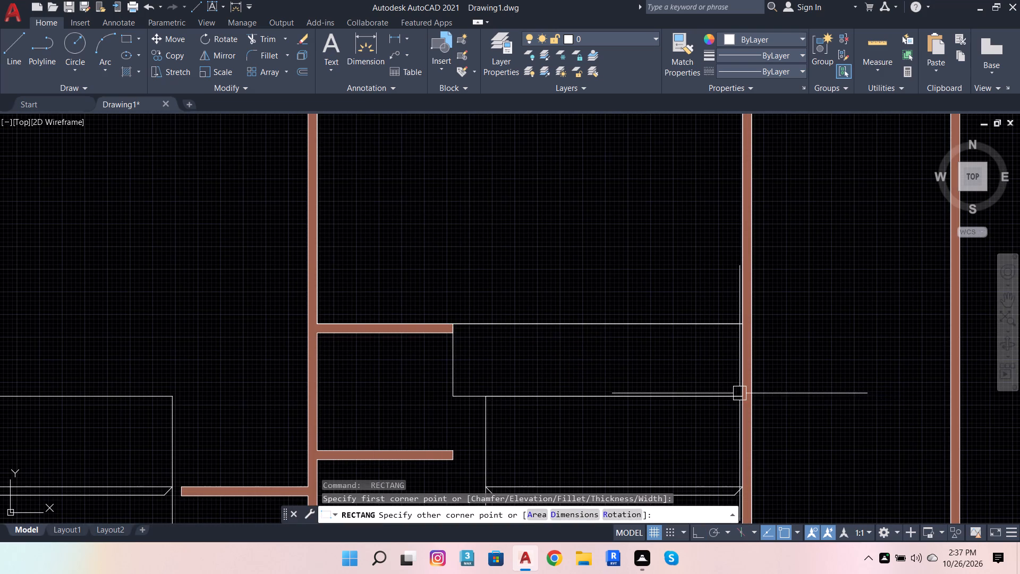
click(739, 393)
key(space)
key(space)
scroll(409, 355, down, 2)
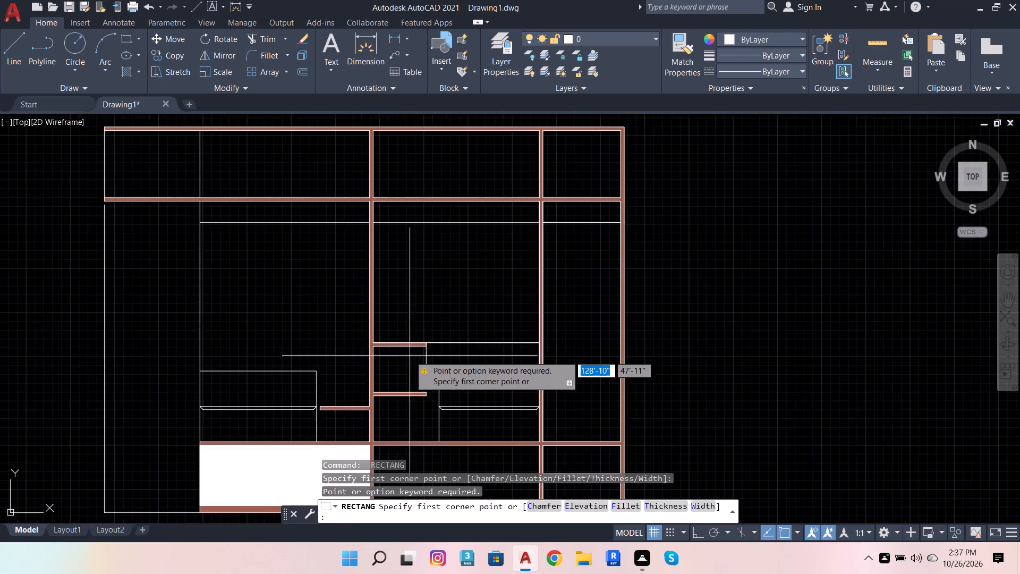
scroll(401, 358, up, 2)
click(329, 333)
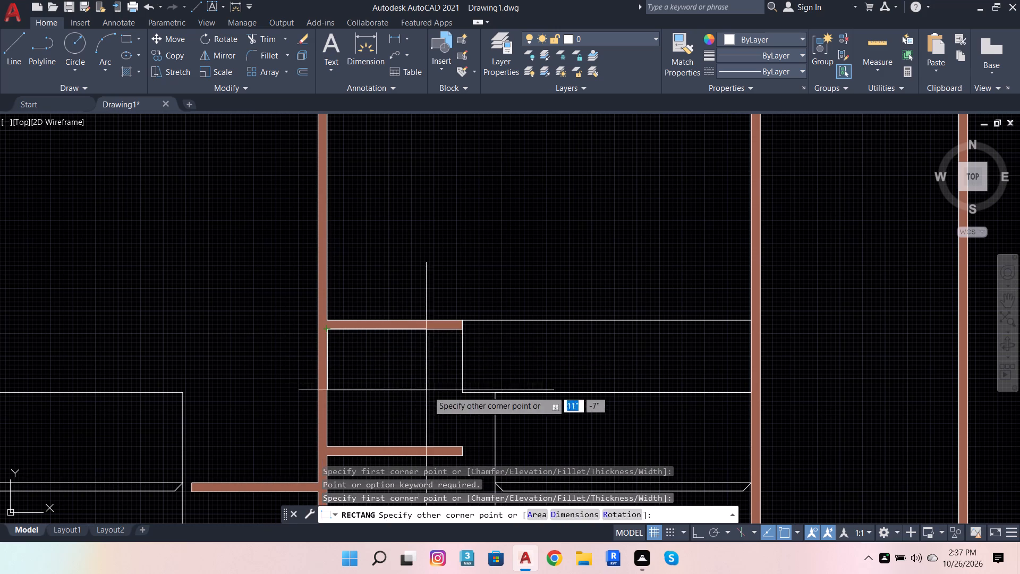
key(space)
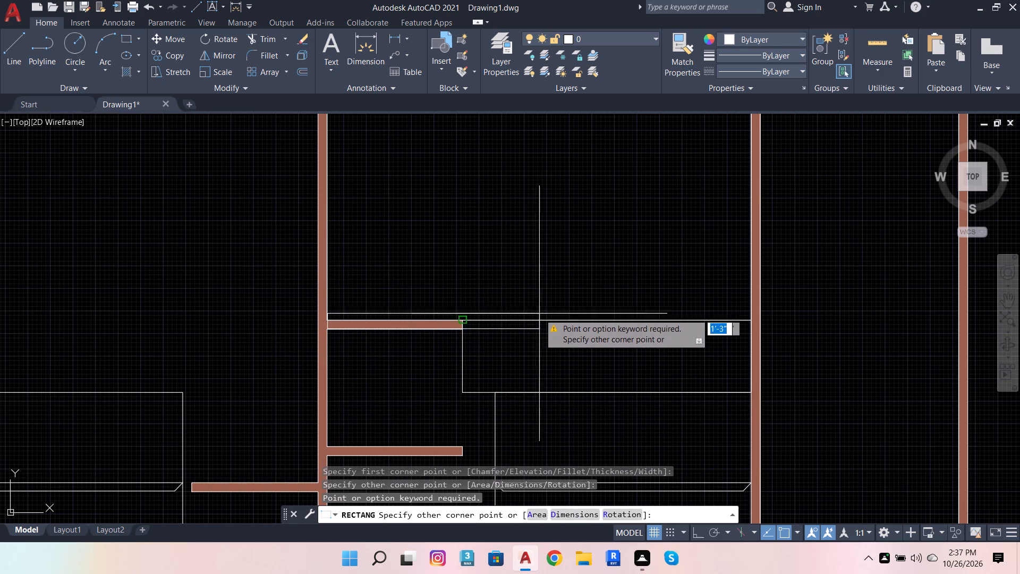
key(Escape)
Delete the small rectangle beside the upper shelf and the large rectangle over the tall middle compartment.
click(548, 325)
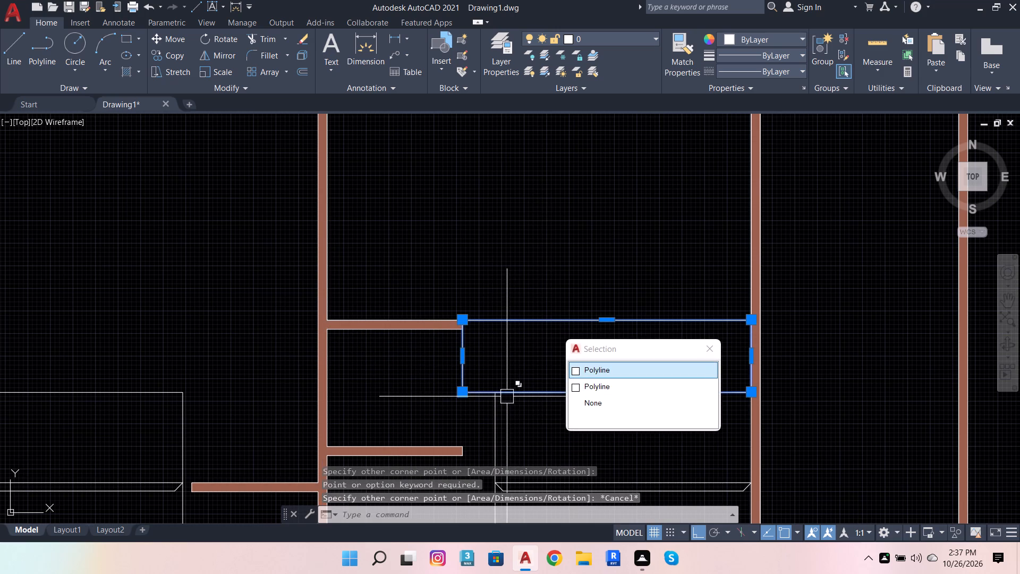
scroll(517, 411, down, 3)
scroll(617, 301, up, 2)
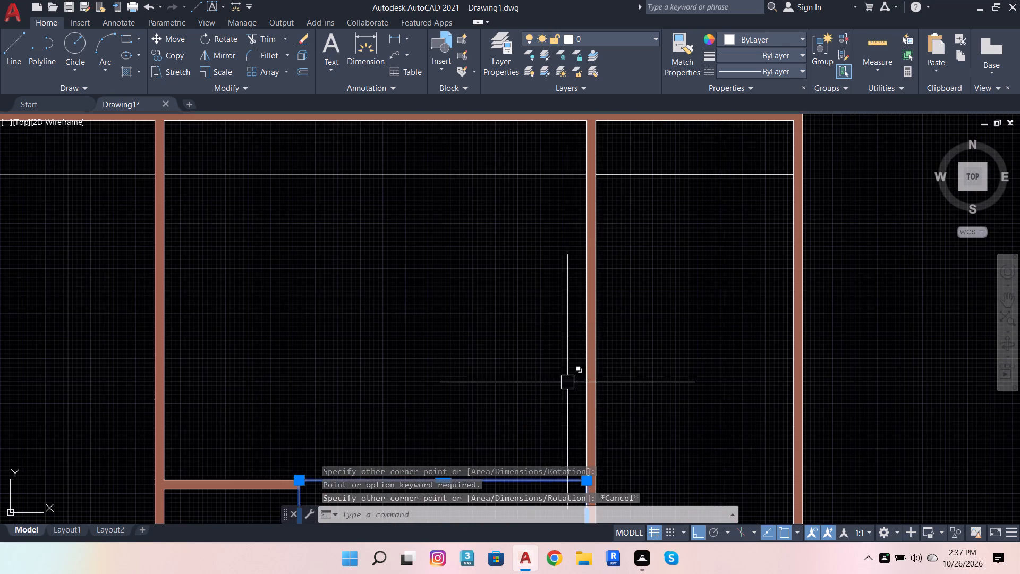
scroll(328, 471, down, 3)
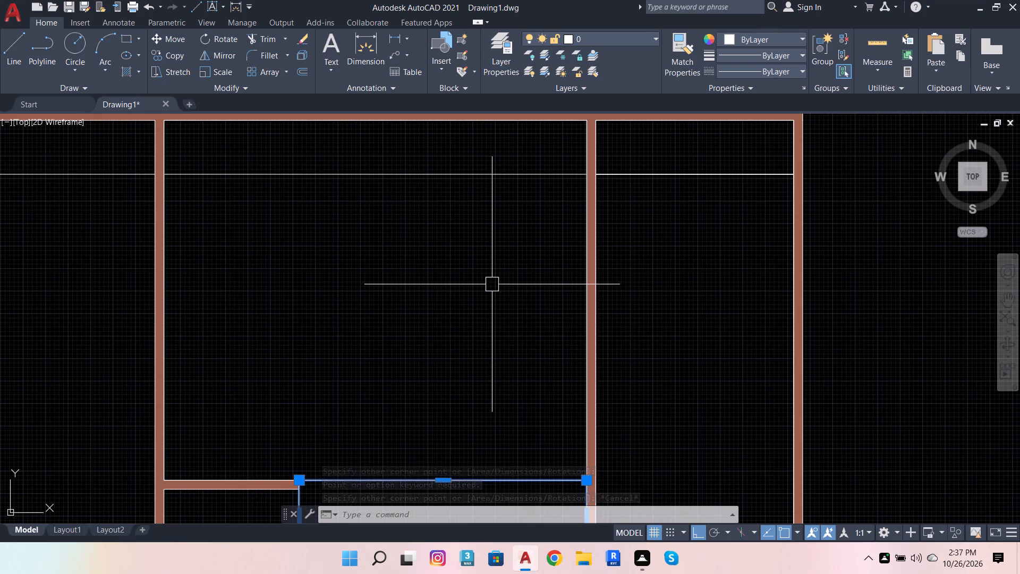
key(shift+Delete)
scroll(501, 335, down, 3)
scroll(479, 372, up, 3)
click(479, 371)
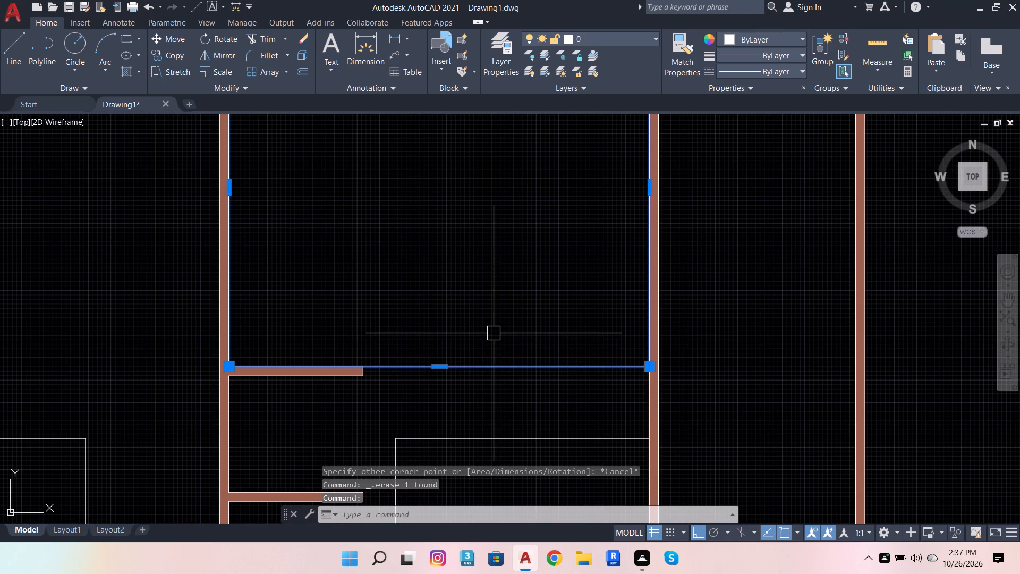
key(shift+Delete)
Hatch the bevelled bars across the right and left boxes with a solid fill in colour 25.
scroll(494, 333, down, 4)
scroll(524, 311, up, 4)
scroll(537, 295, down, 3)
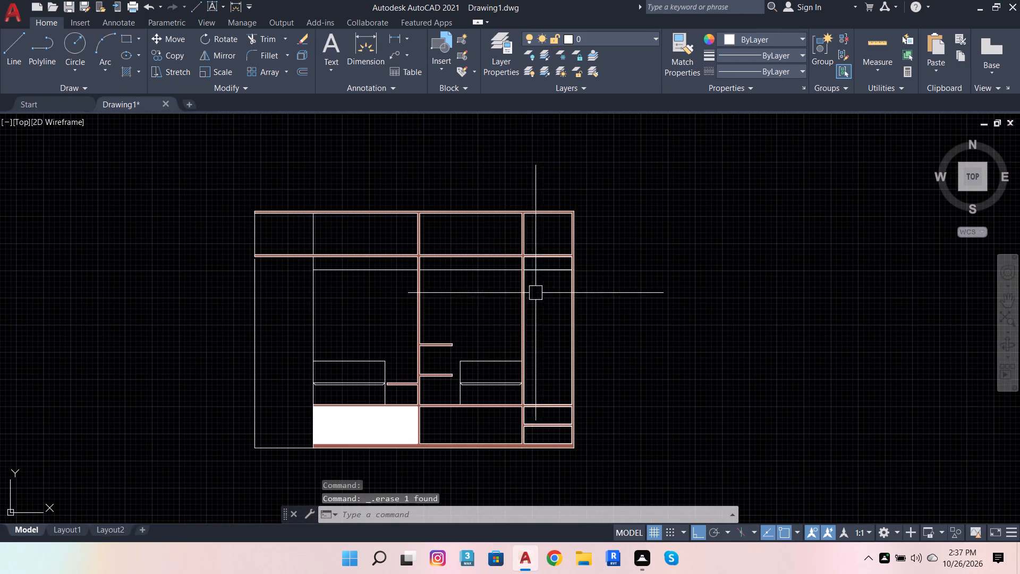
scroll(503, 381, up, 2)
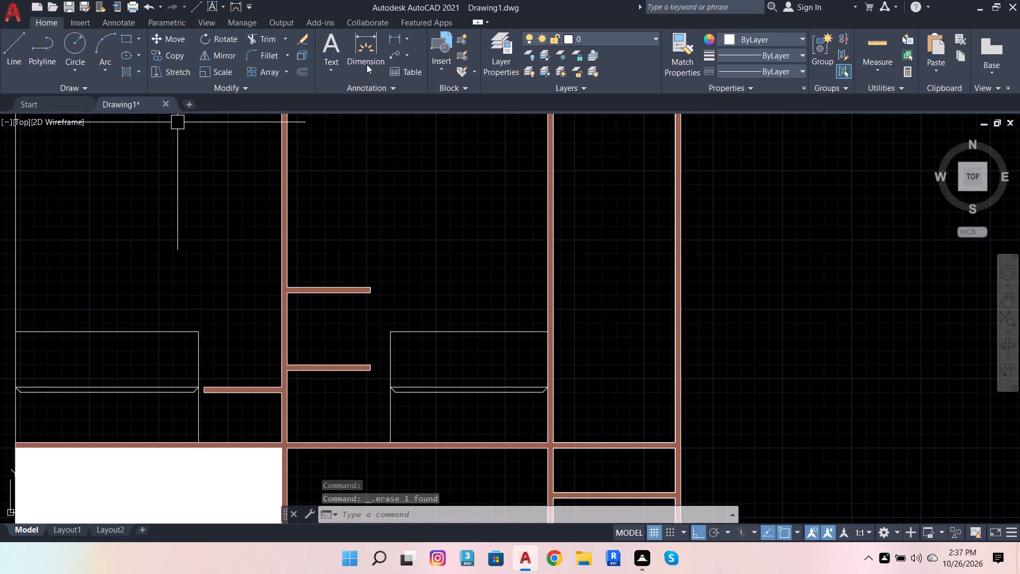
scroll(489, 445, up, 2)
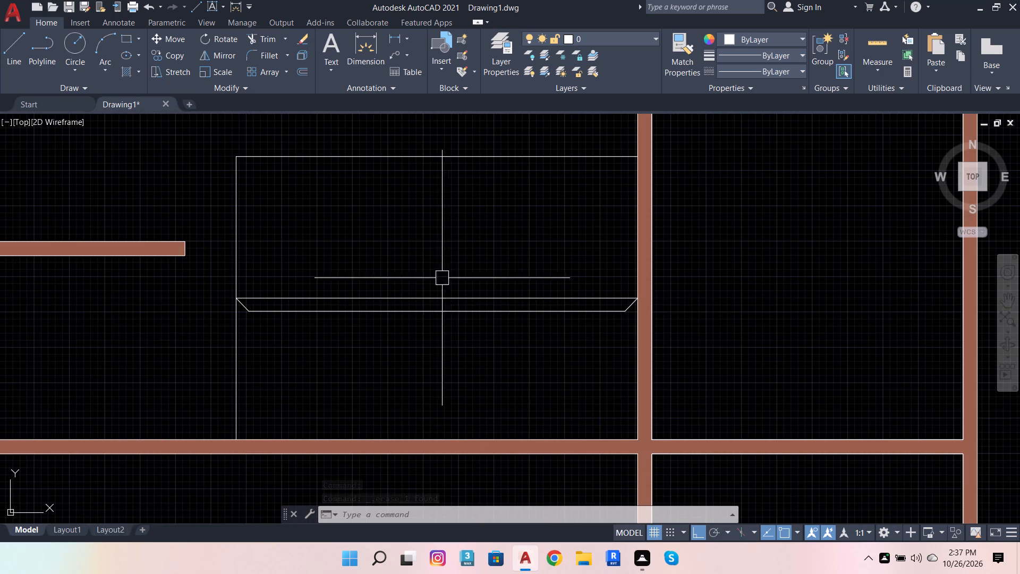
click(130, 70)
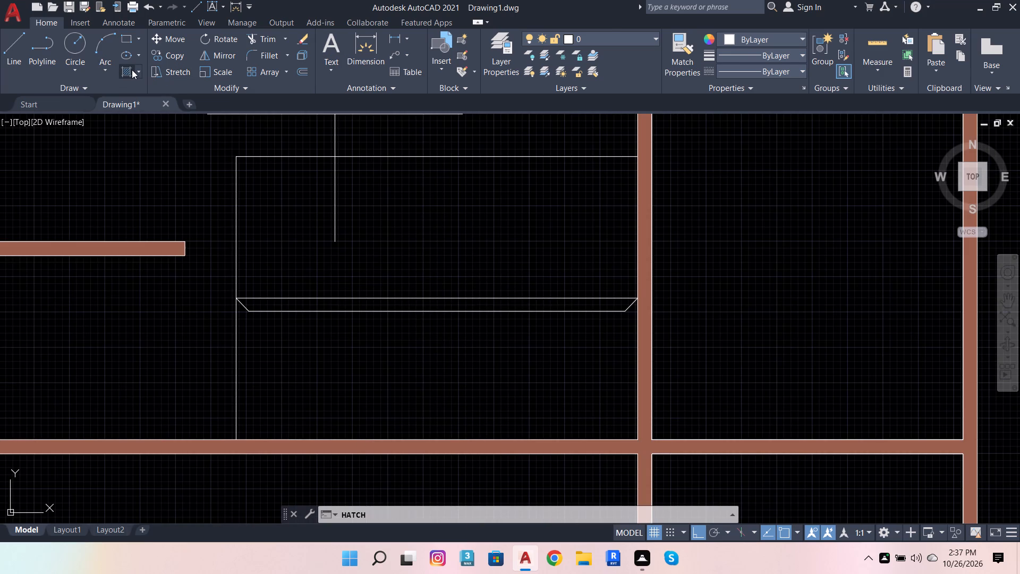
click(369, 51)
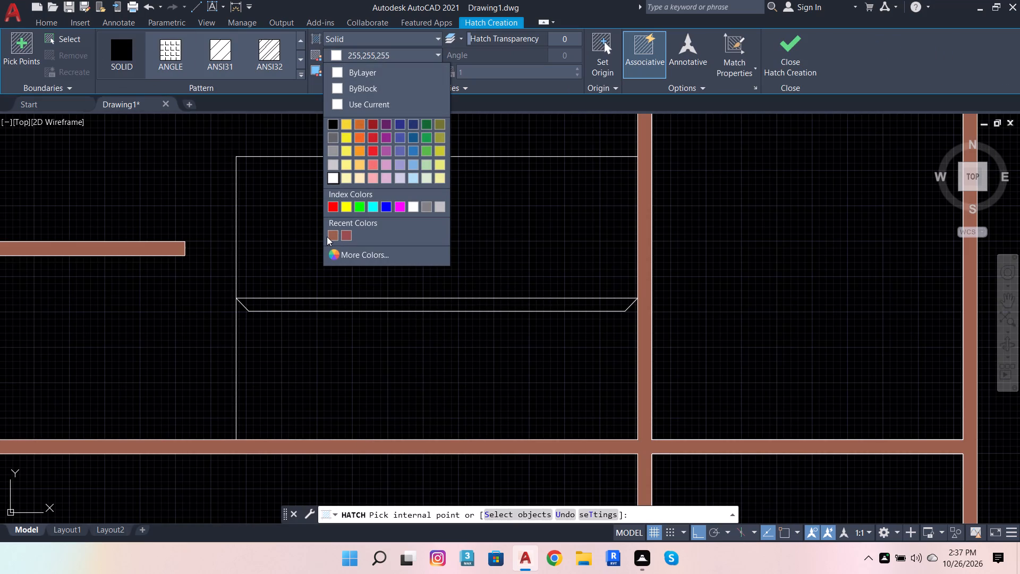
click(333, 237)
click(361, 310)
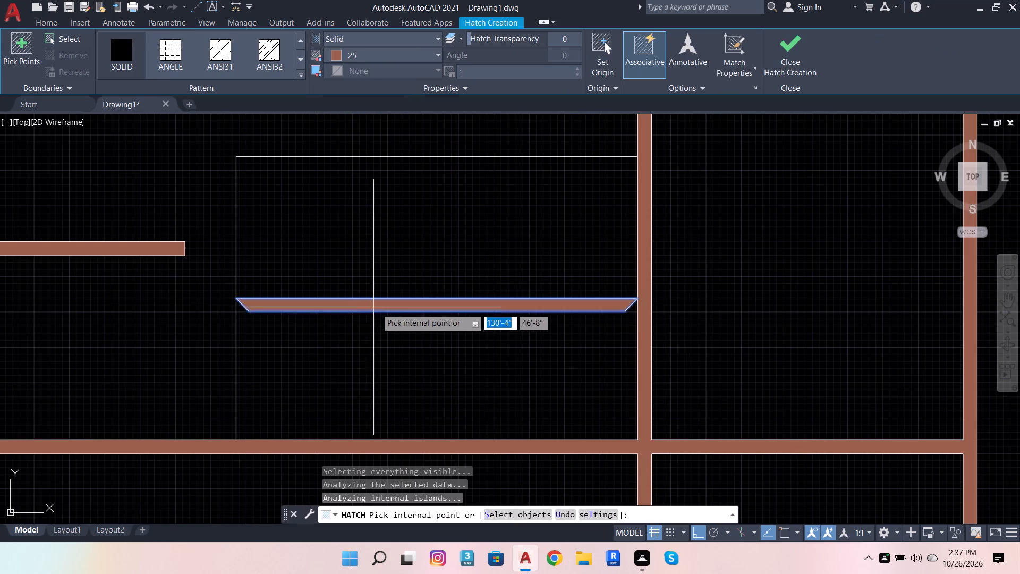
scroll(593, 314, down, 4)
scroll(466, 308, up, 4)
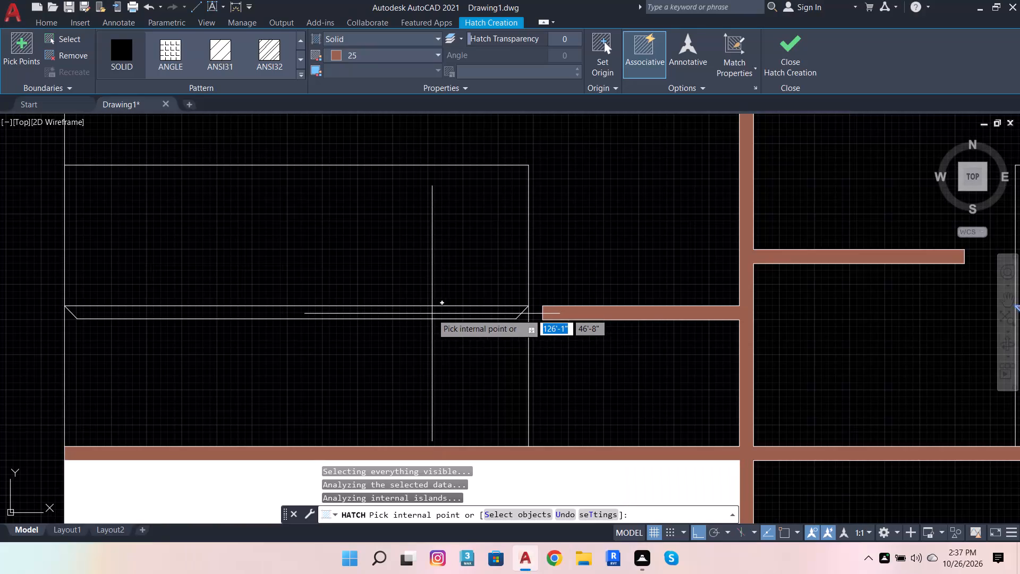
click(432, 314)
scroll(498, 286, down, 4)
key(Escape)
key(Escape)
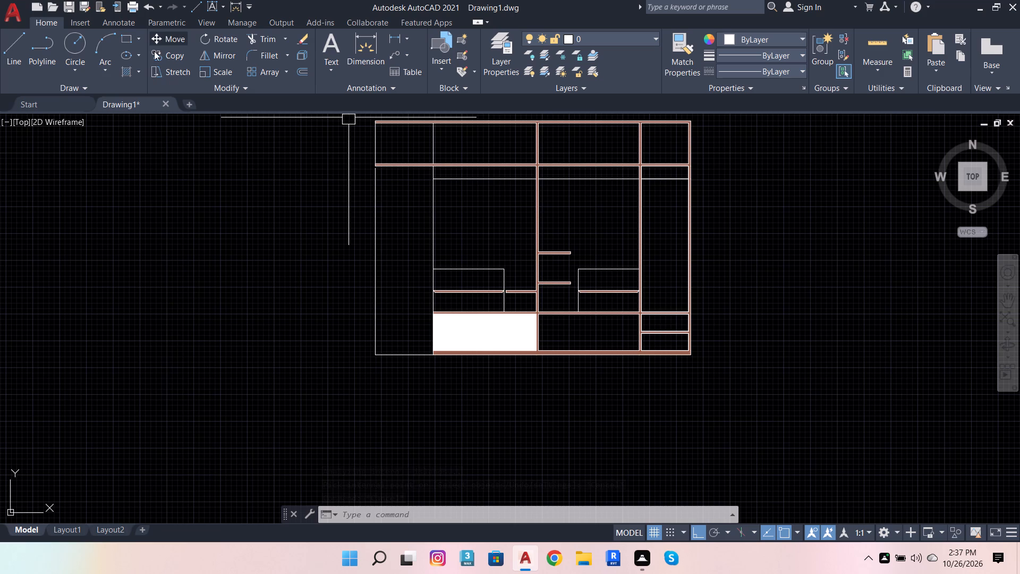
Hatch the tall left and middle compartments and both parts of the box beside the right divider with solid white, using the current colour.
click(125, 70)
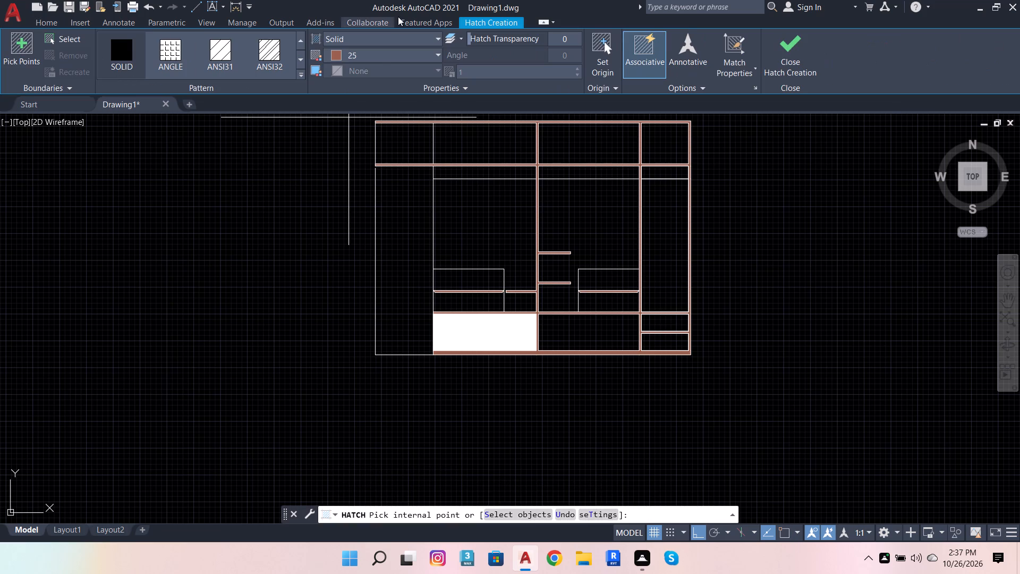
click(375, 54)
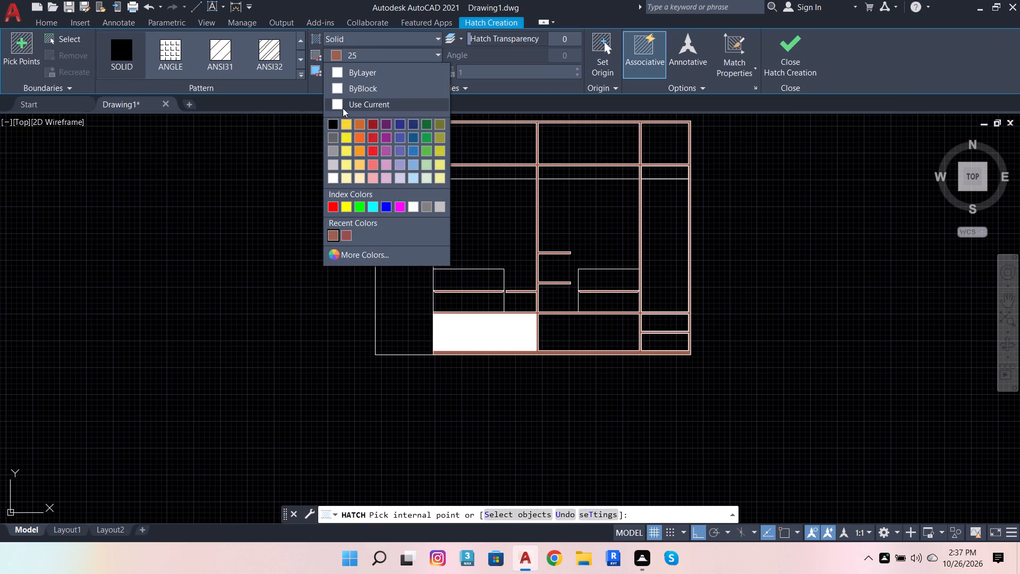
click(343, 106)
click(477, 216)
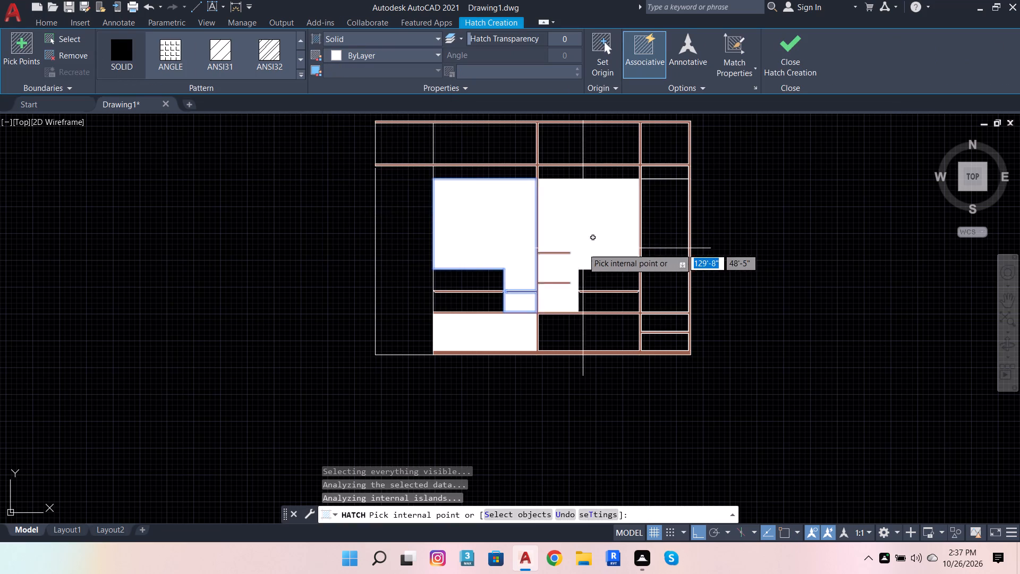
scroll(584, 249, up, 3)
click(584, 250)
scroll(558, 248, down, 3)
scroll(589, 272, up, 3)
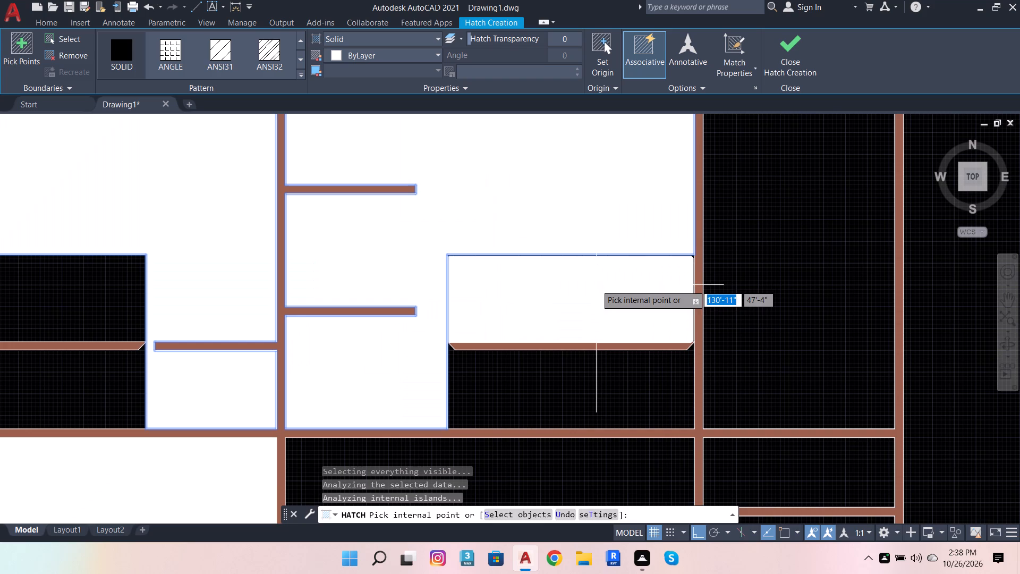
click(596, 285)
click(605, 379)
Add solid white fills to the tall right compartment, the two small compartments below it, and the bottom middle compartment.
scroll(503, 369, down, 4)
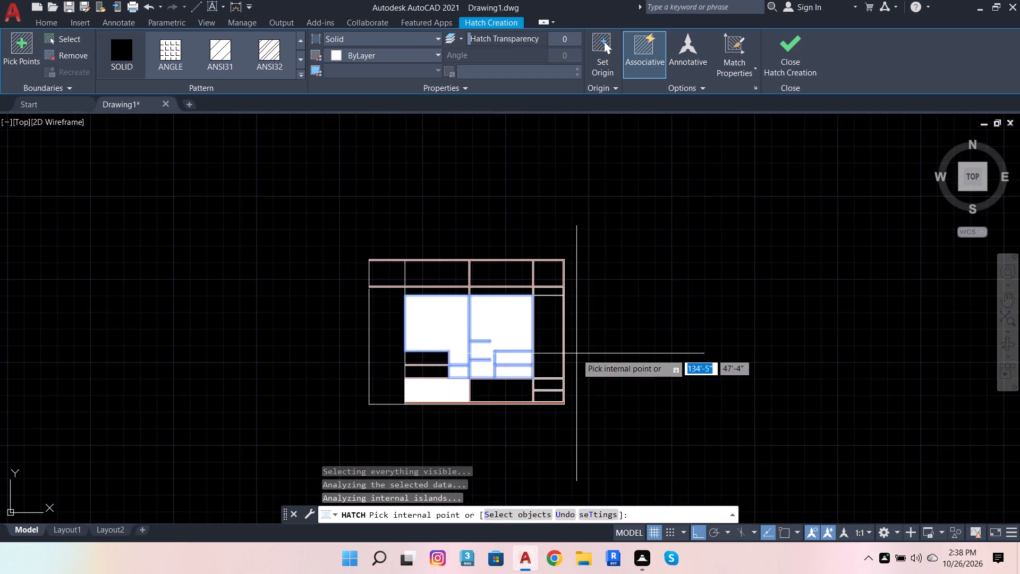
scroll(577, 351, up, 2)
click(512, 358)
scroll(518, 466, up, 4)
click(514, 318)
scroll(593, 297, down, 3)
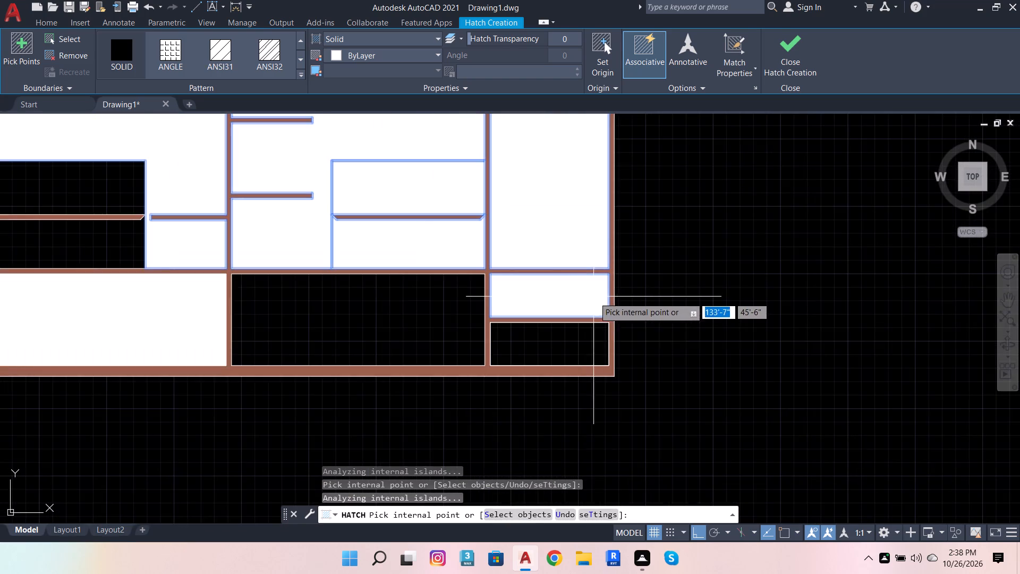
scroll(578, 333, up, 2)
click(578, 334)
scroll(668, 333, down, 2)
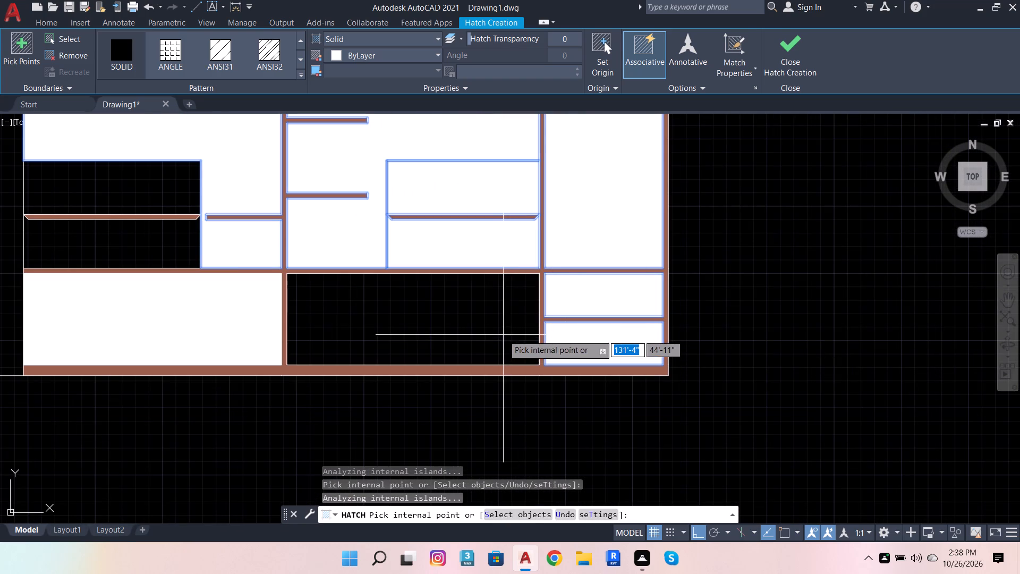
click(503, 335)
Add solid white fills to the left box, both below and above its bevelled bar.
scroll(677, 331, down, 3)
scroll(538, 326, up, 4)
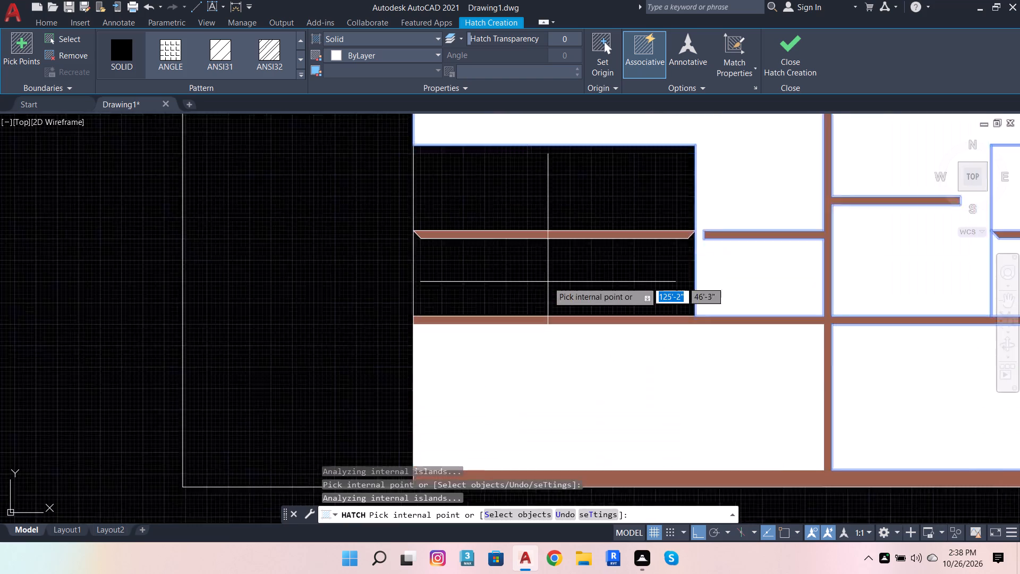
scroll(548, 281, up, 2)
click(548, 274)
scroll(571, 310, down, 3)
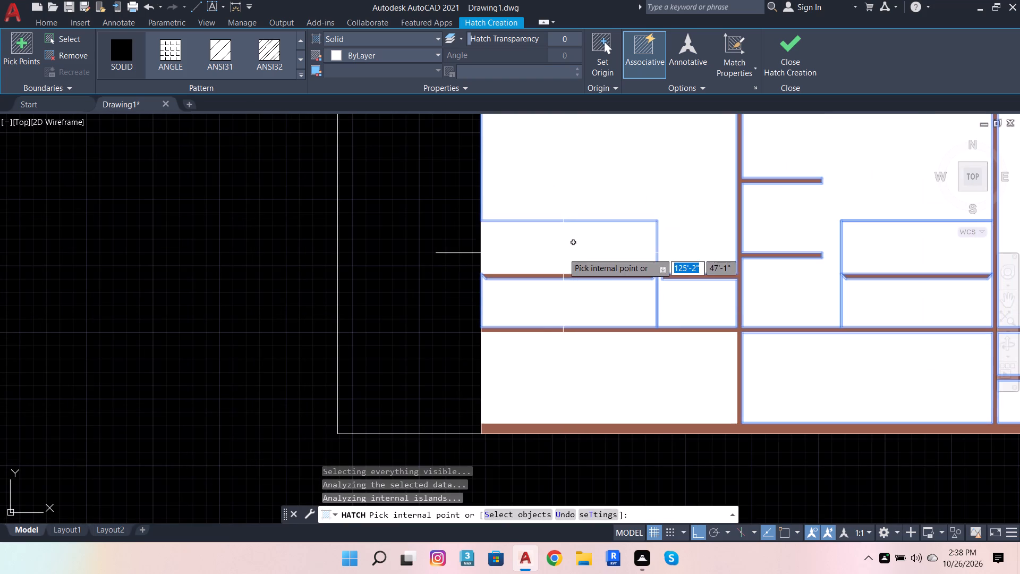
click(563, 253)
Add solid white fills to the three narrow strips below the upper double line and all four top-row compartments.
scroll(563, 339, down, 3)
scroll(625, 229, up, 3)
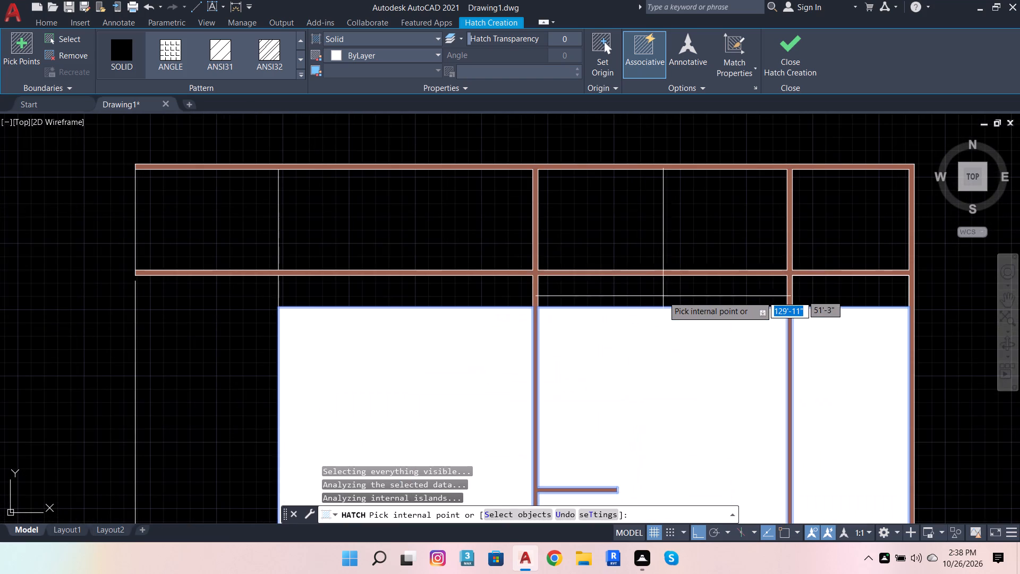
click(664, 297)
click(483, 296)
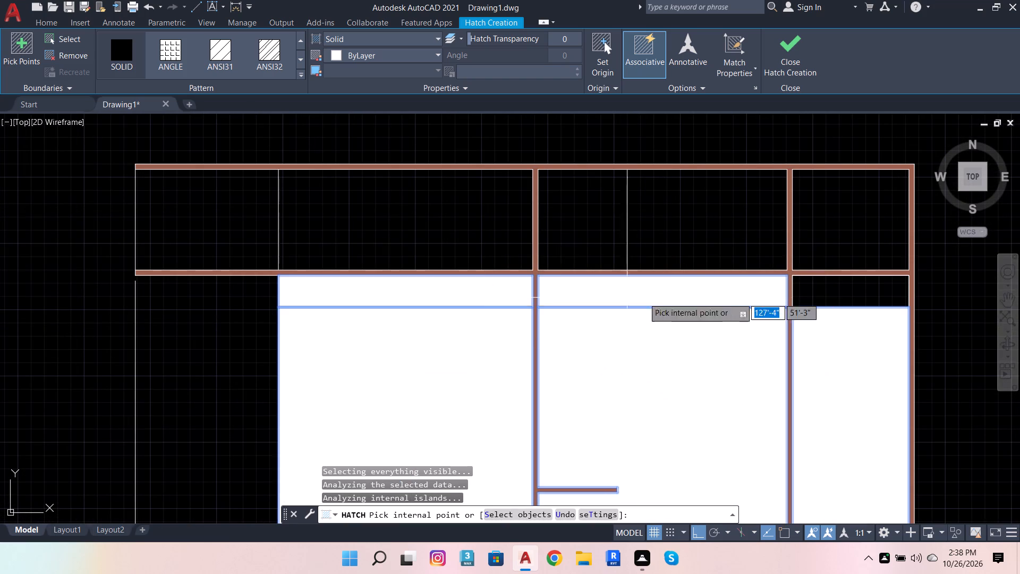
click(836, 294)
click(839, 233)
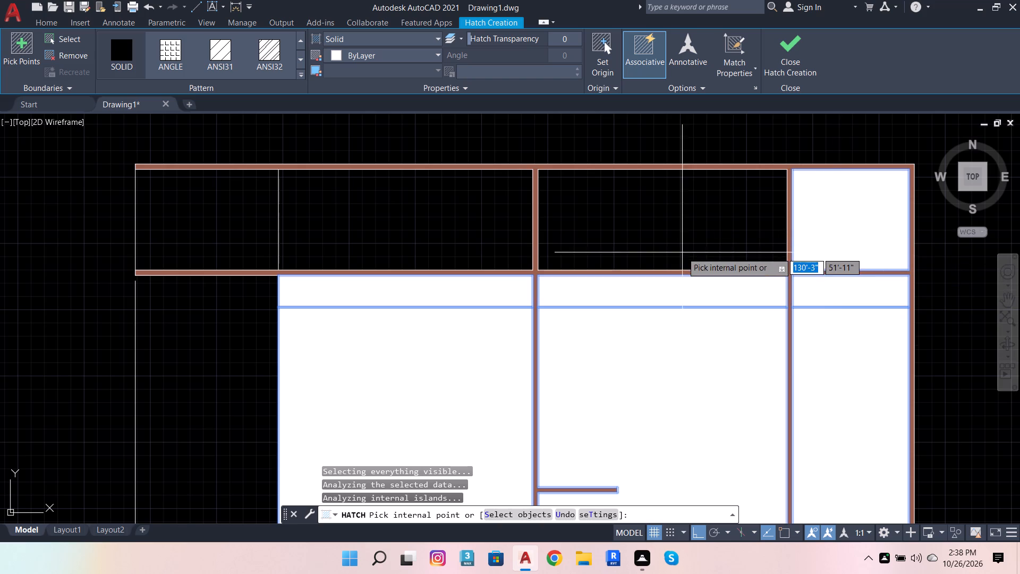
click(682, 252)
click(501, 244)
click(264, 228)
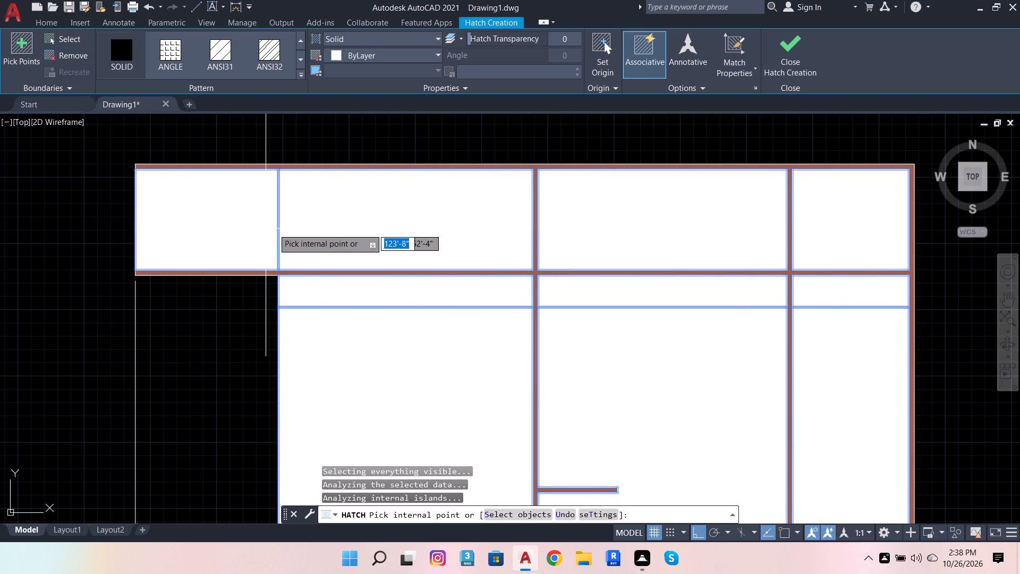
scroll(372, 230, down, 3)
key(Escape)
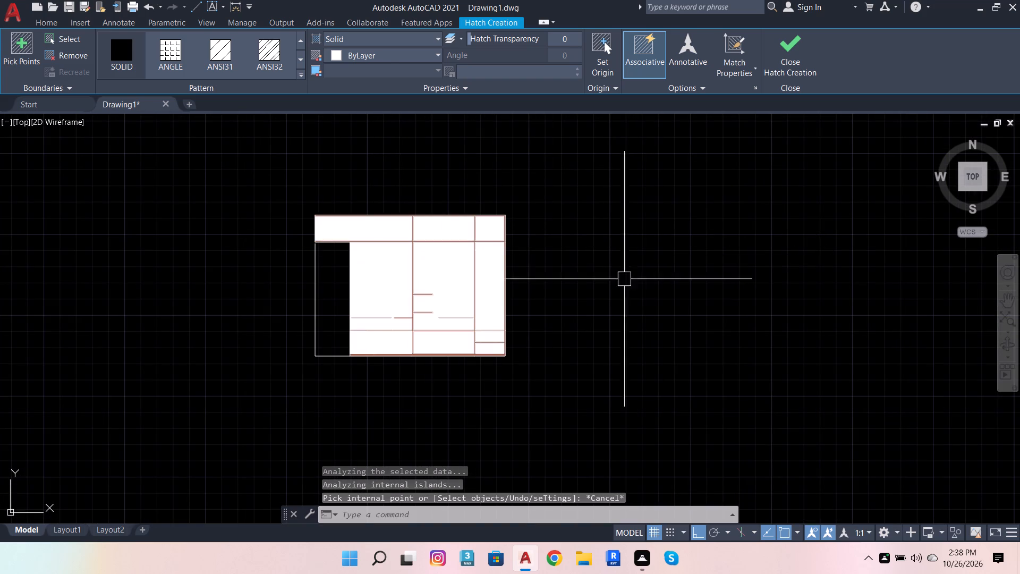
Examine the filled elevation's shelves, bevelled bars and divisions up close and as a whole.
scroll(361, 335, up, 4)
scroll(506, 296, down, 2)
scroll(535, 286, up, 2)
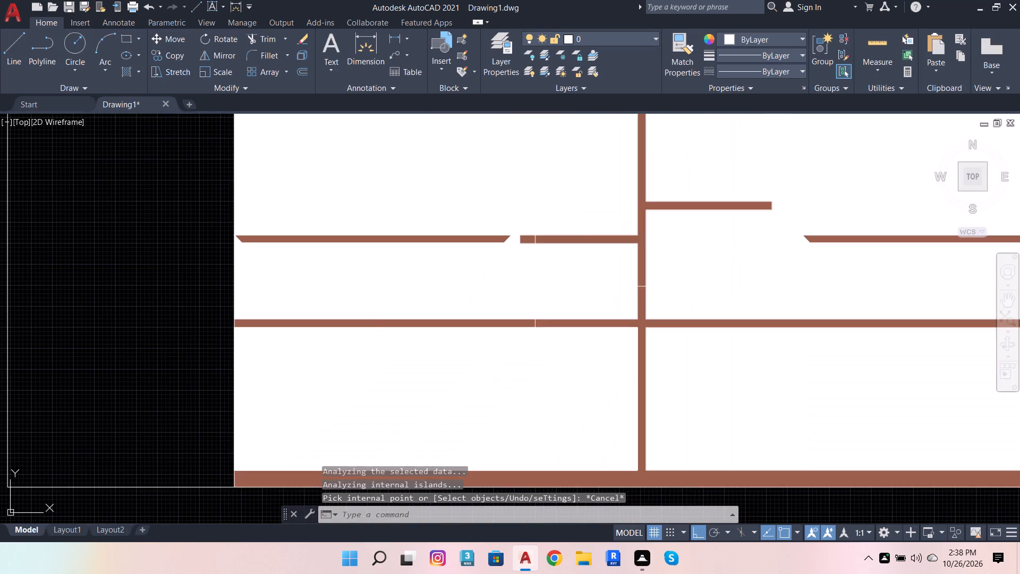
scroll(537, 282, down, 3)
scroll(672, 267, down, 3)
scroll(677, 269, up, 4)
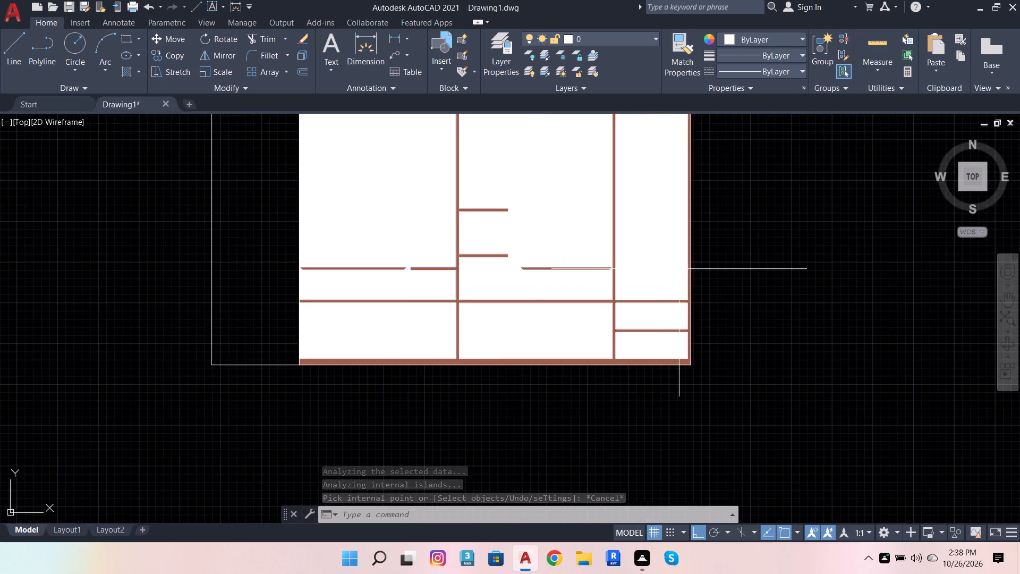
scroll(683, 278, down, 4)
scroll(677, 241, up, 4)
scroll(557, 334, up, 4)
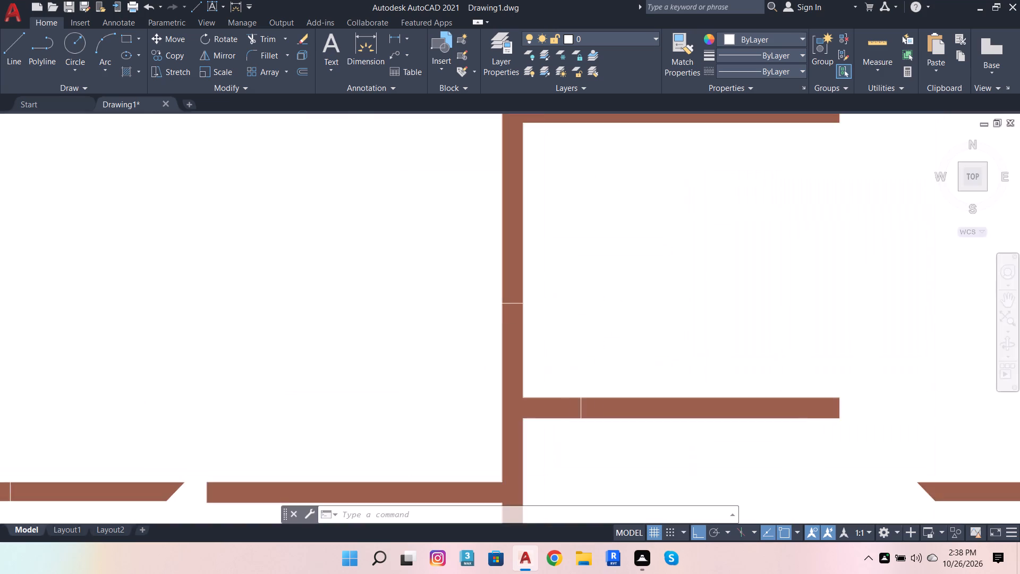
scroll(618, 297, down, 4)
scroll(522, 351, down, 2)
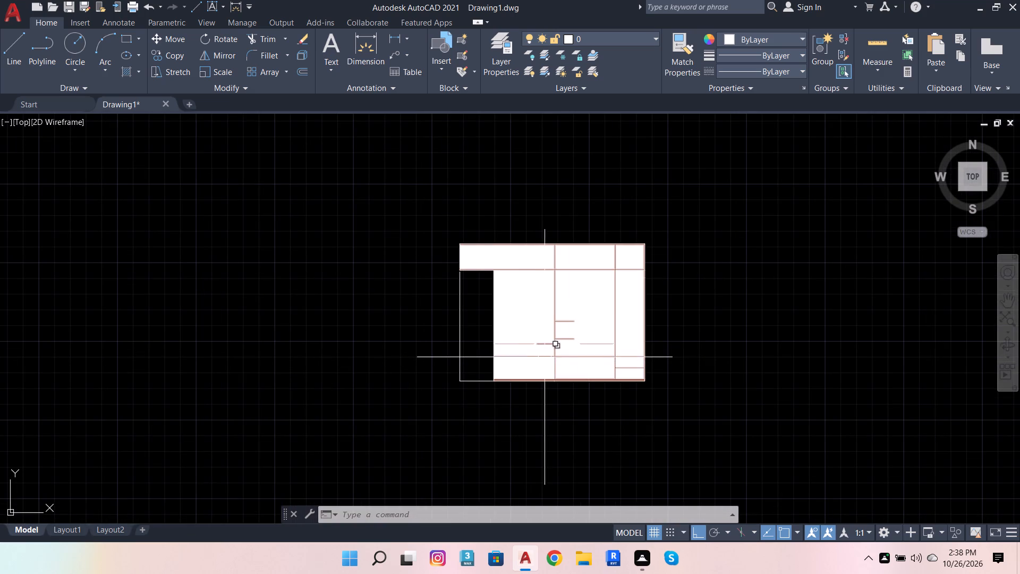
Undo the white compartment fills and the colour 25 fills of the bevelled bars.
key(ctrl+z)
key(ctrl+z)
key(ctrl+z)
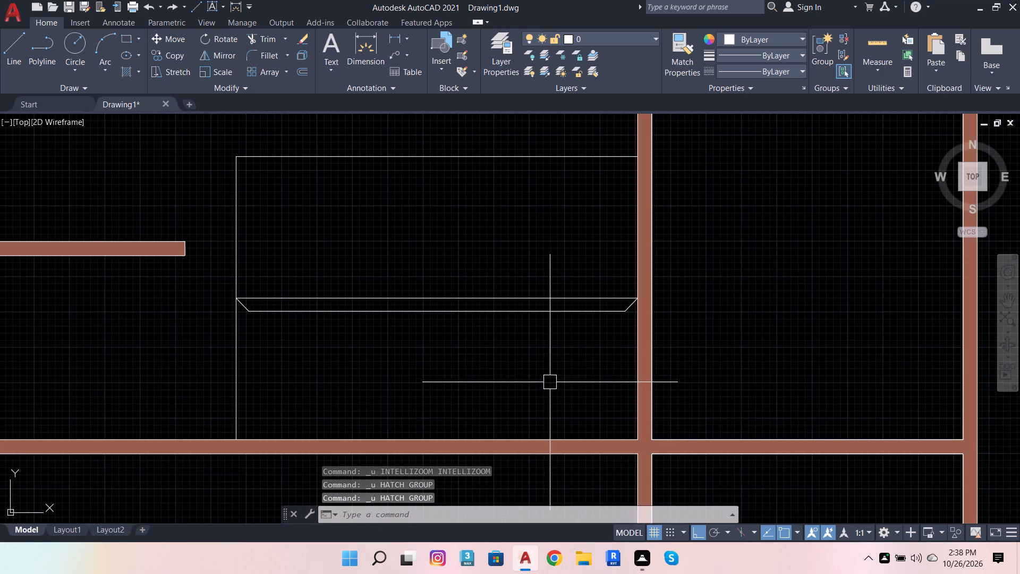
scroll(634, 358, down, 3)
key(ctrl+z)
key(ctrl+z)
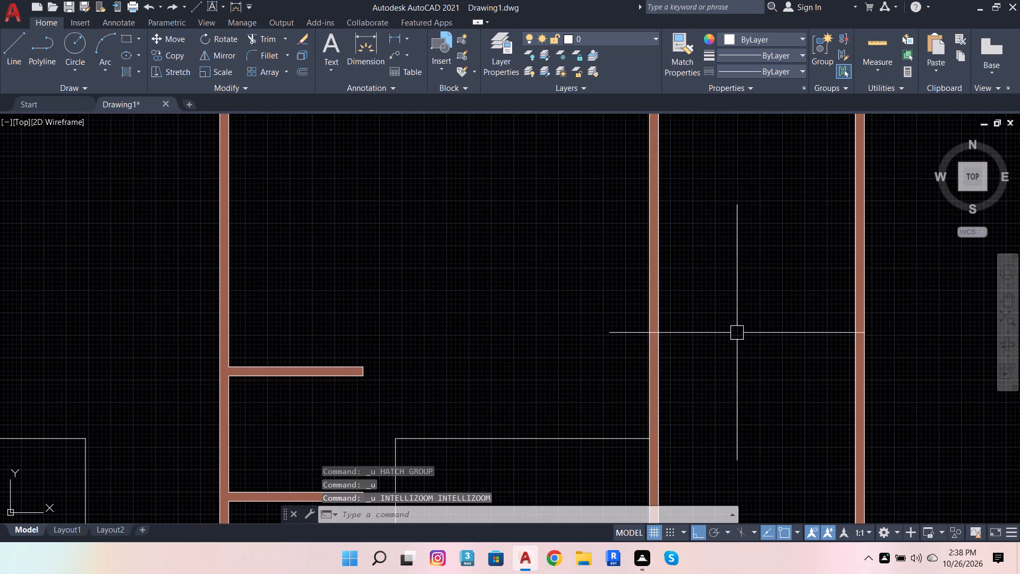
Undo the helper rectangles and line erasures made around the elevation's compartments and shelves, back to the fill of the lower-left compartment.
ctrl+scroll(737, 333, down, 3)
scroll(645, 458, up, 1)
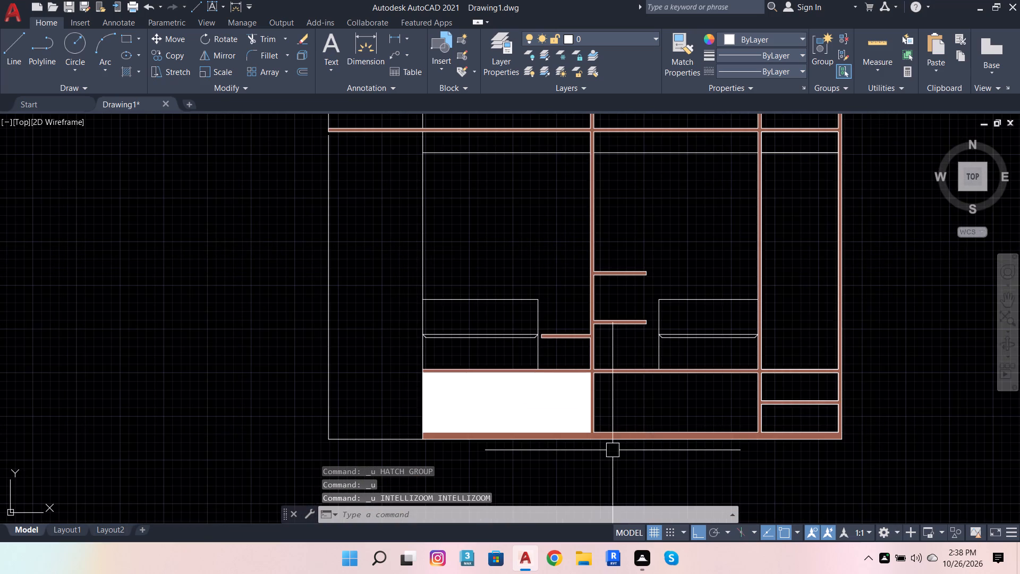
key(ctrl+z)
key(ctrl+z)
scroll(641, 378, down, 3)
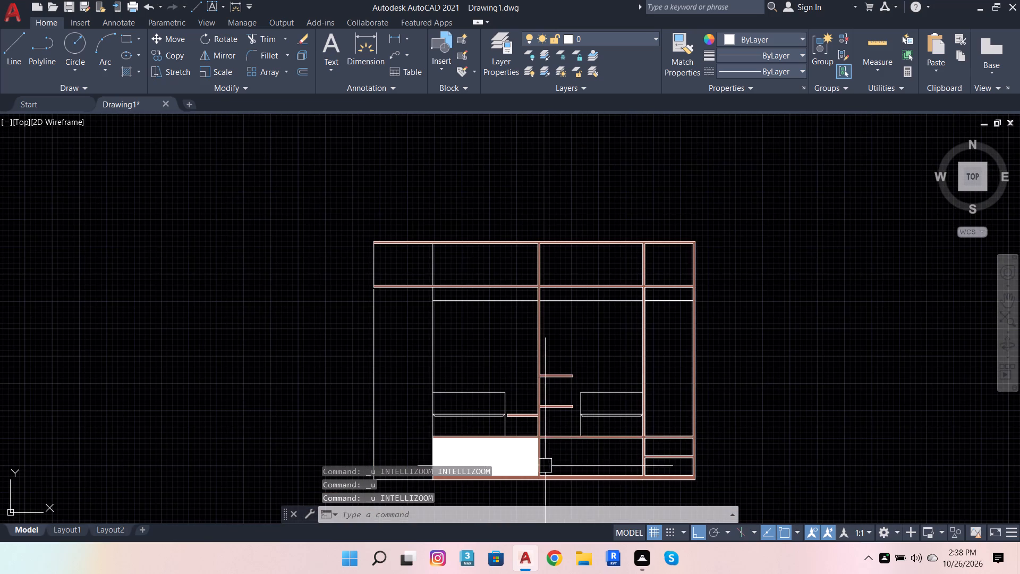
key(ctrl+z)
key(ctrl+z)
ctrl+scroll(614, 341, down, 3)
key(ctrl+z)
key(ctrl+z)
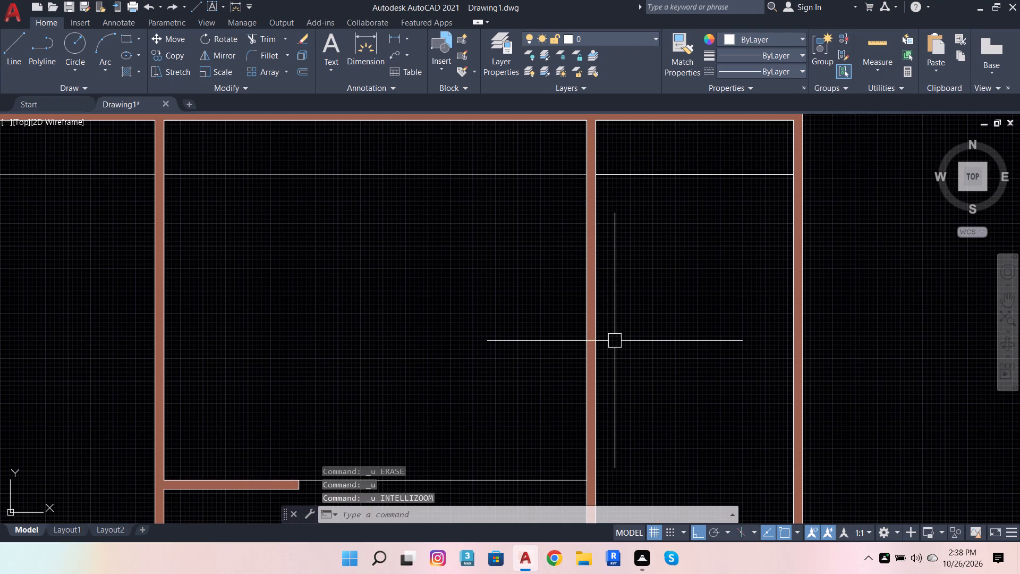
key(ctrl+z)
key(ctrl+z)
key(ctrl+z)
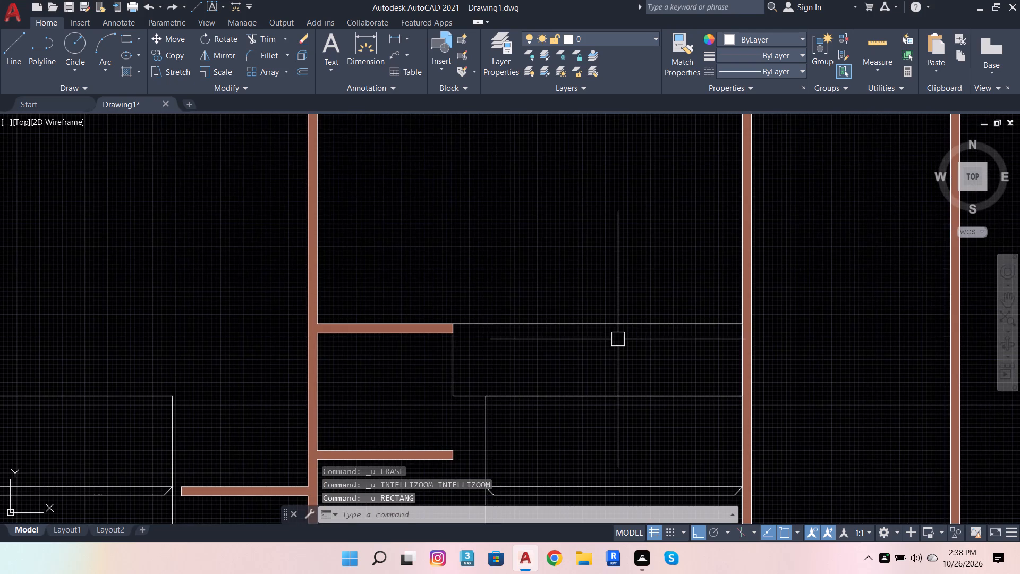
key(ctrl+z)
key(ctrl+z)
key(ctrl+z)
key(ctrl+z)
key(ctrl+z)
key(ctrl+z)
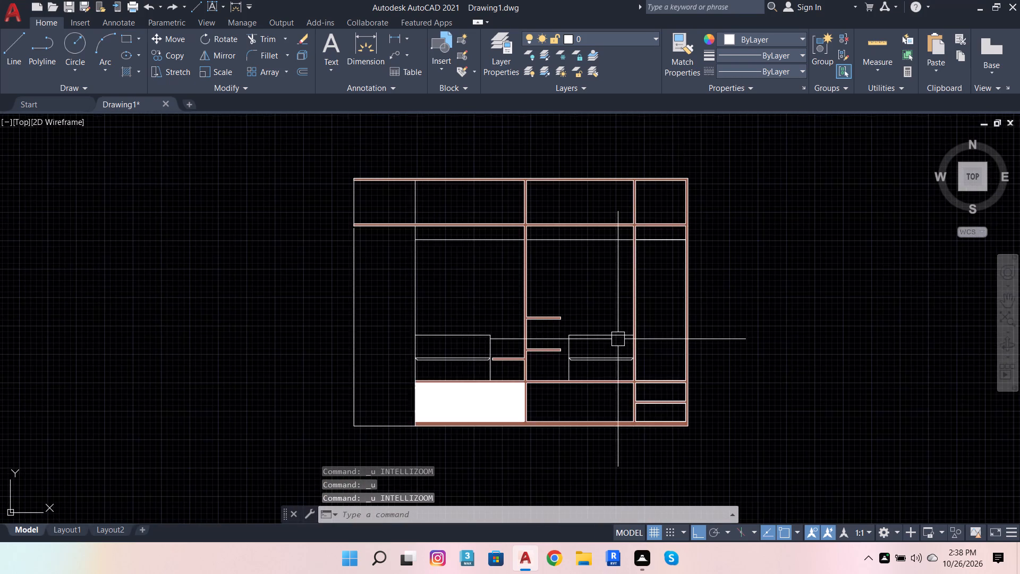
key(ctrl+z)
key(ctrl+z)
key(ctrl+z)
key(ctrl+z)
key(ctrl+z)
key(ctrl+z)
key(ctrl+z)
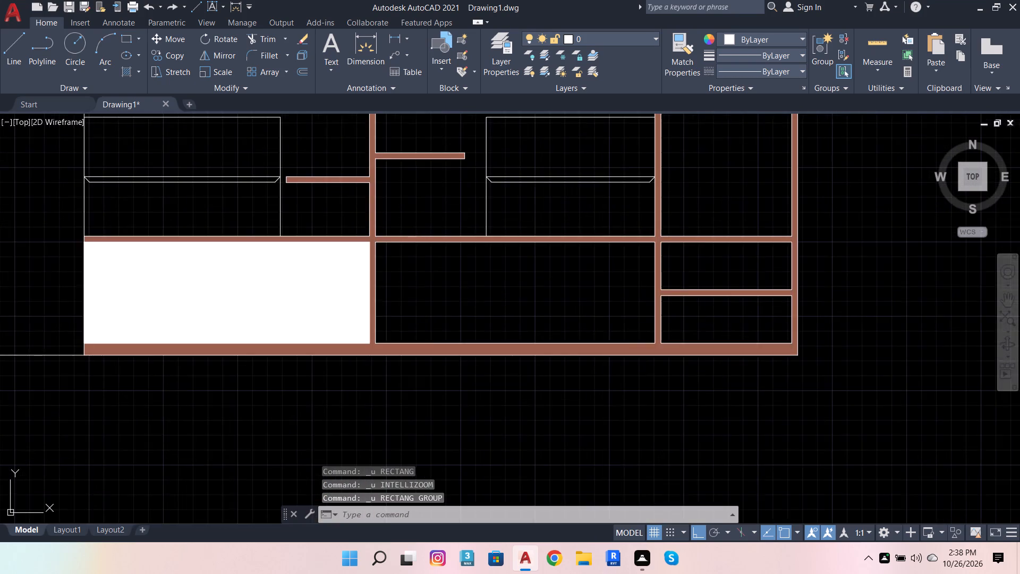
Undo the lower-left compartment's fill and the colour 25 fill of the divisions, back to the plain elevation linework.
key(ctrl+z)
key(ctrl+z)
key(ctrl+z)
key(ctrl+z)
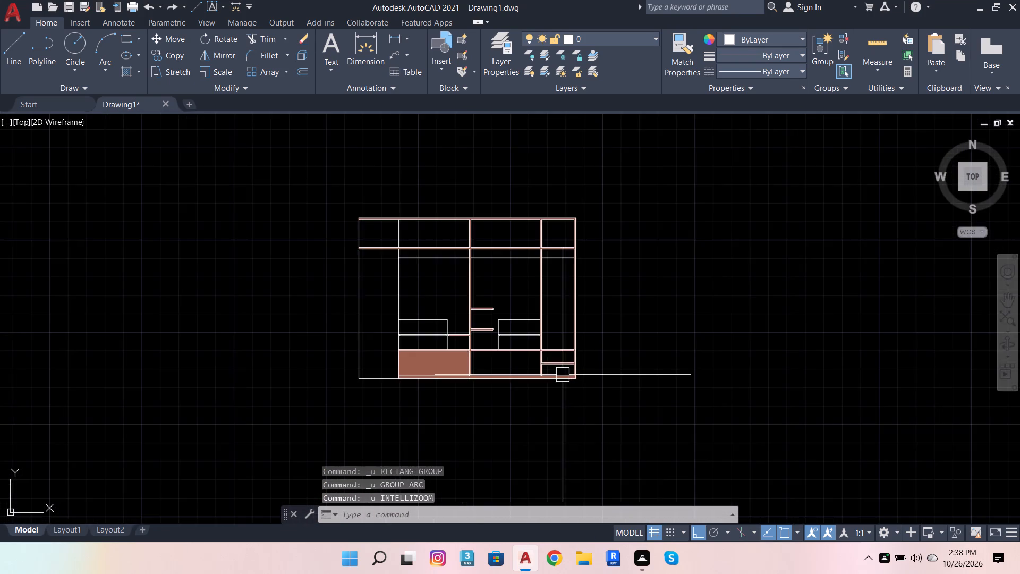
key(ctrl+z)
scroll(614, 328, down, 5)
scroll(603, 383, up, 3)
scroll(601, 386, down, 3)
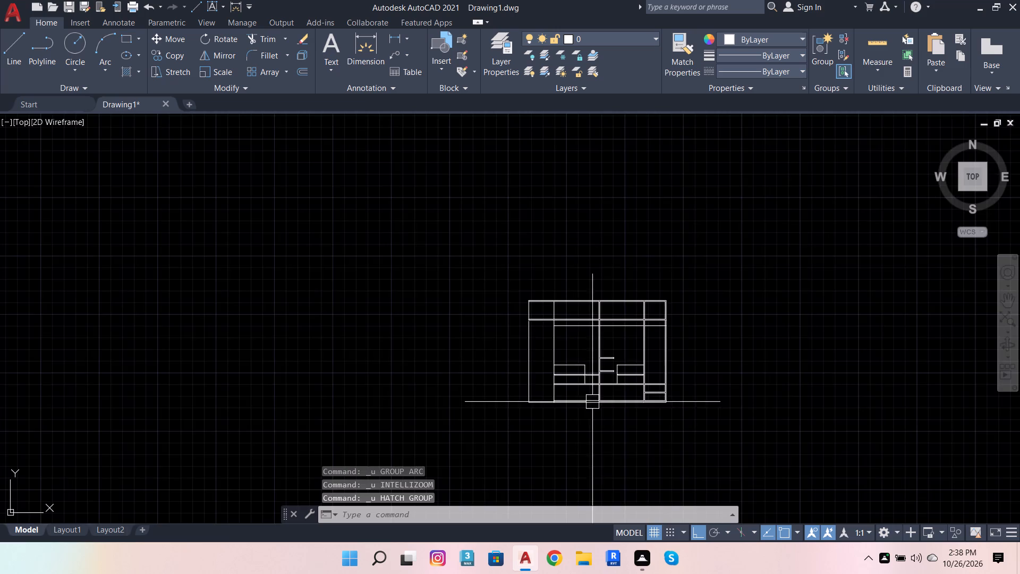
Draw a rectangle about 4' by 1'-5" over the elevation's lower-left compartment, snapping to its corners.
scroll(590, 407, up, 7)
scroll(597, 406, down, 2)
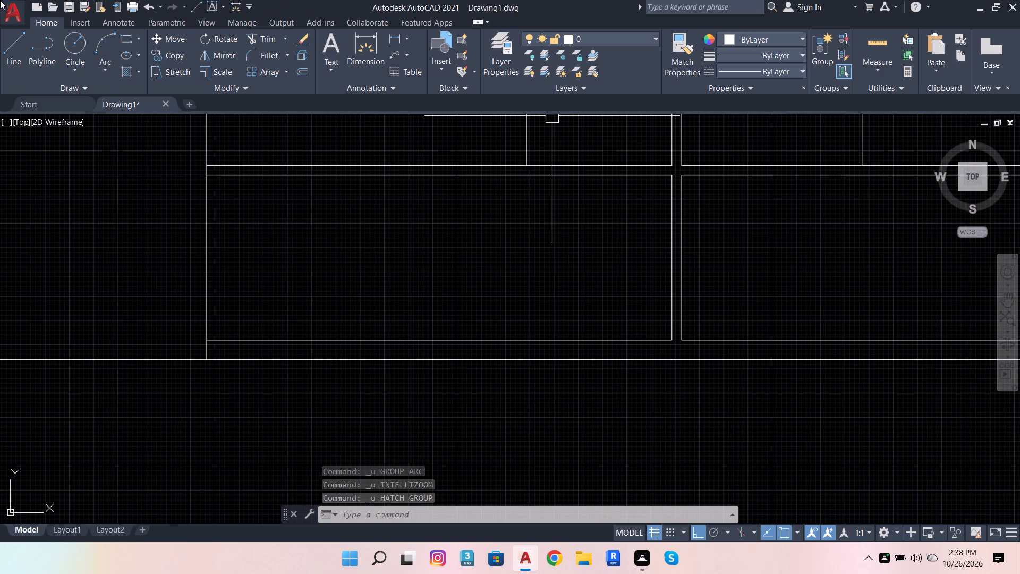
click(125, 42)
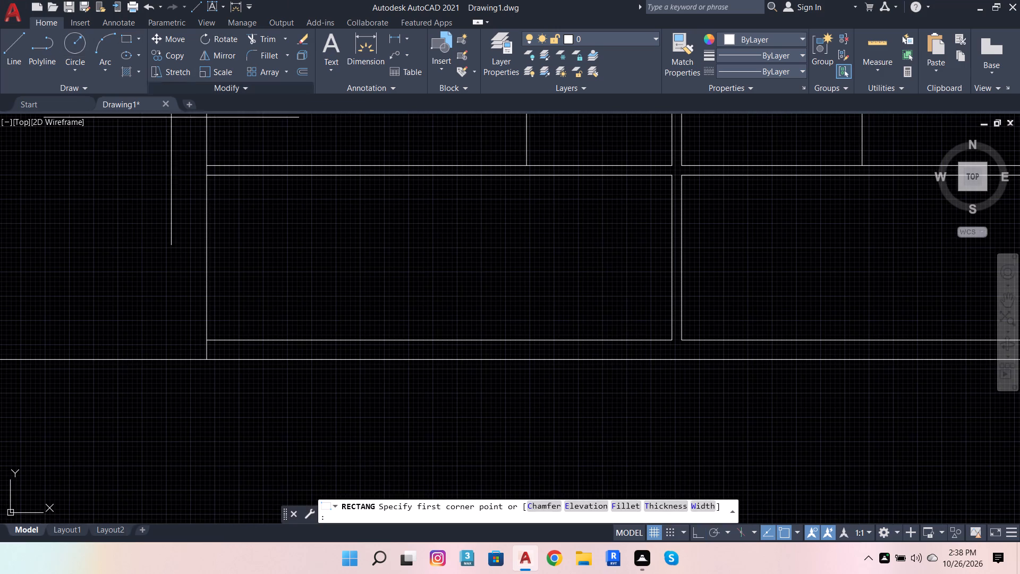
click(204, 175)
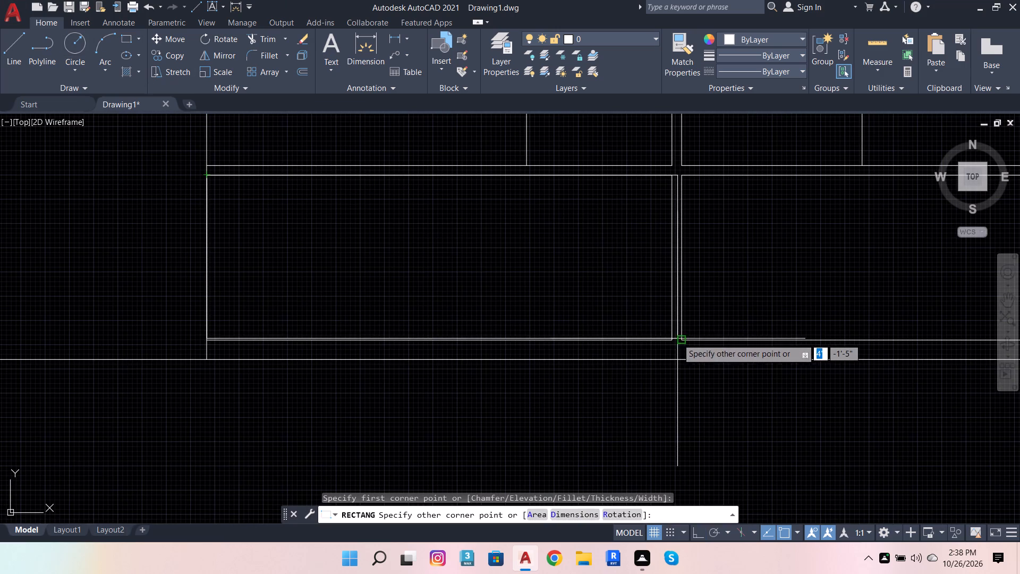
click(673, 340)
scroll(672, 325, down, 2)
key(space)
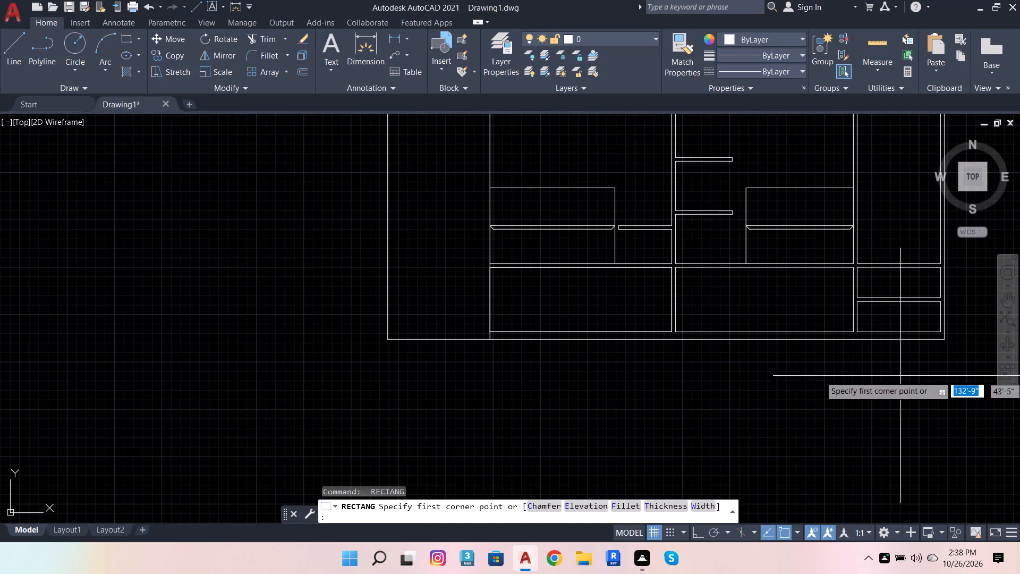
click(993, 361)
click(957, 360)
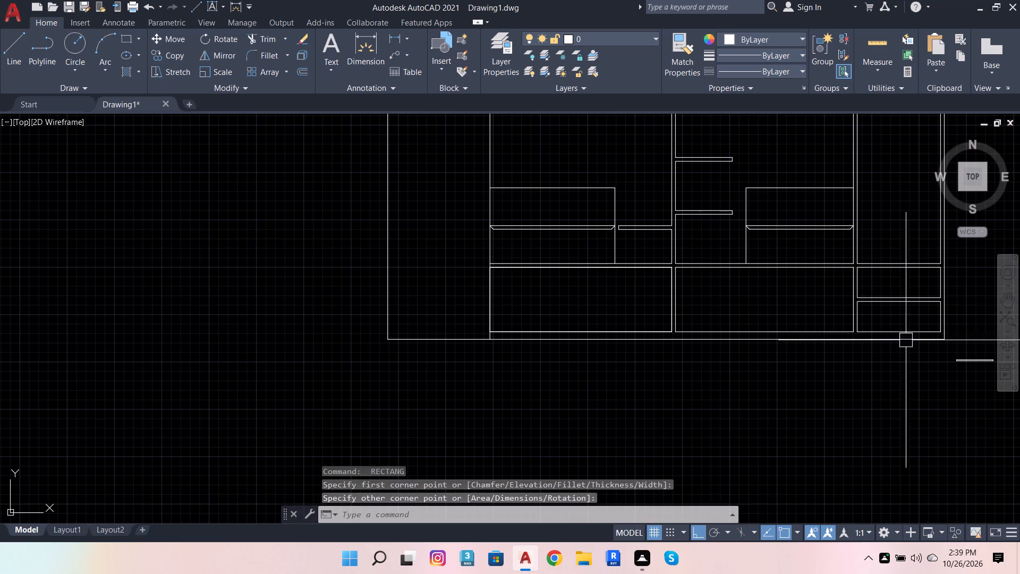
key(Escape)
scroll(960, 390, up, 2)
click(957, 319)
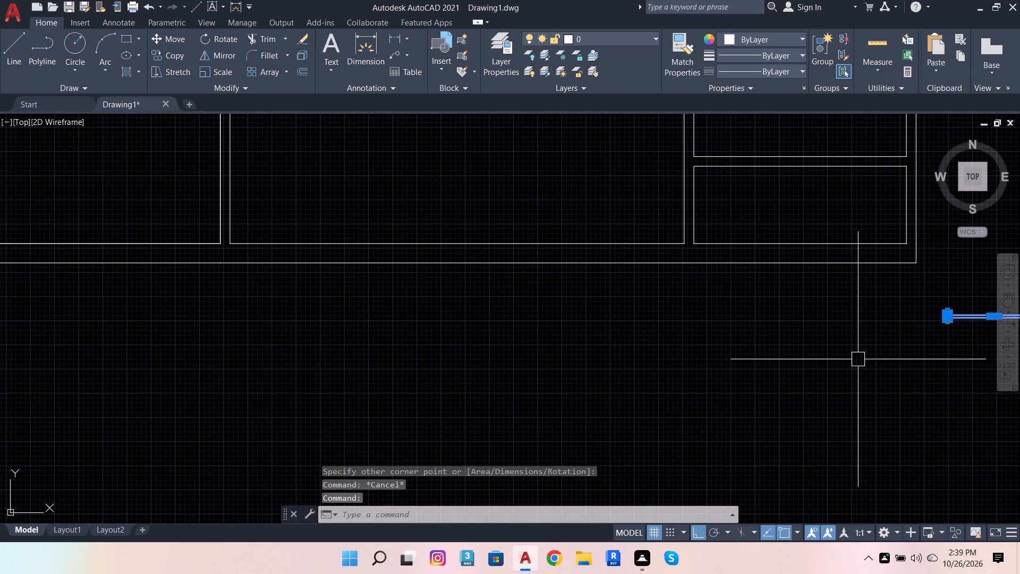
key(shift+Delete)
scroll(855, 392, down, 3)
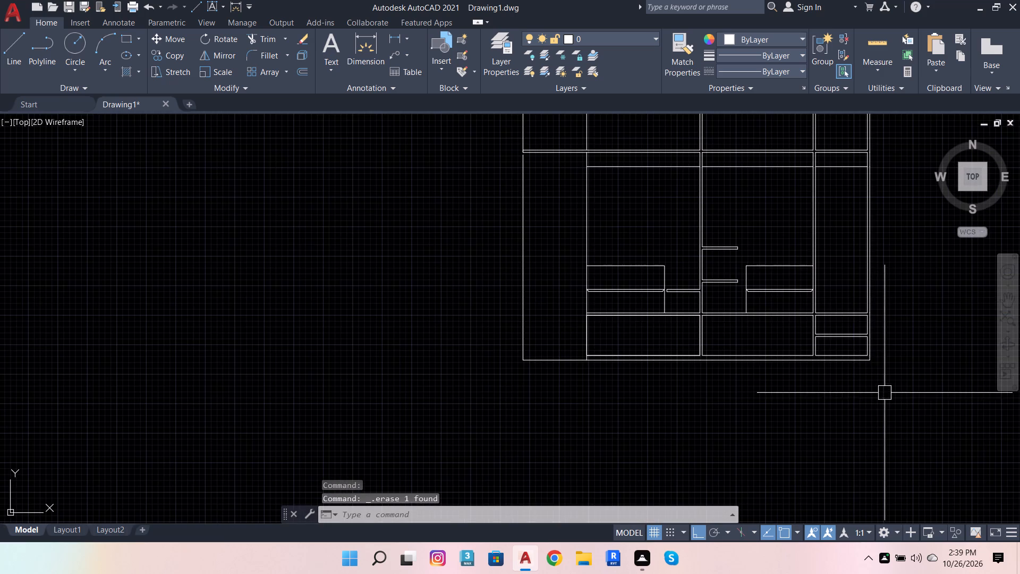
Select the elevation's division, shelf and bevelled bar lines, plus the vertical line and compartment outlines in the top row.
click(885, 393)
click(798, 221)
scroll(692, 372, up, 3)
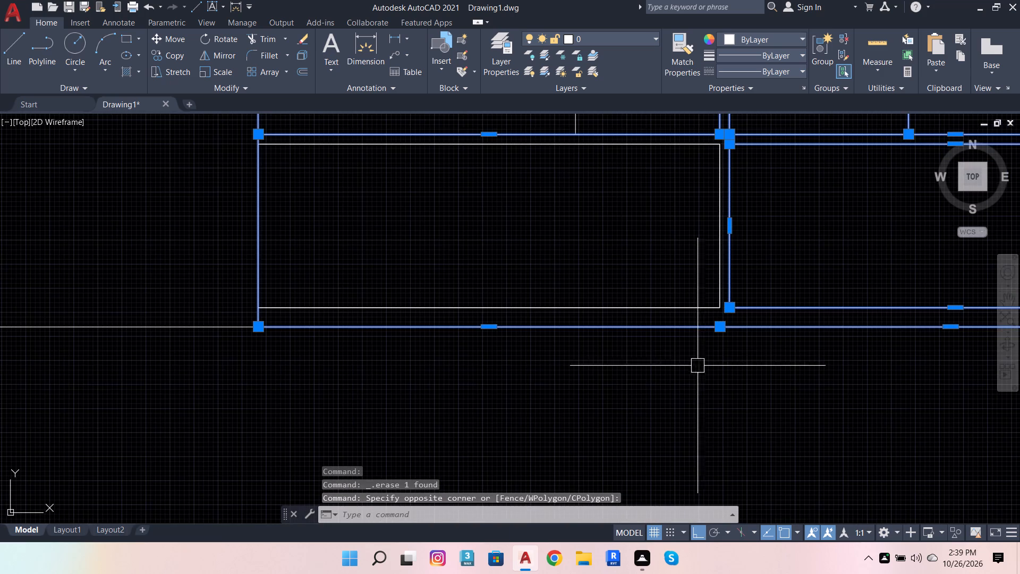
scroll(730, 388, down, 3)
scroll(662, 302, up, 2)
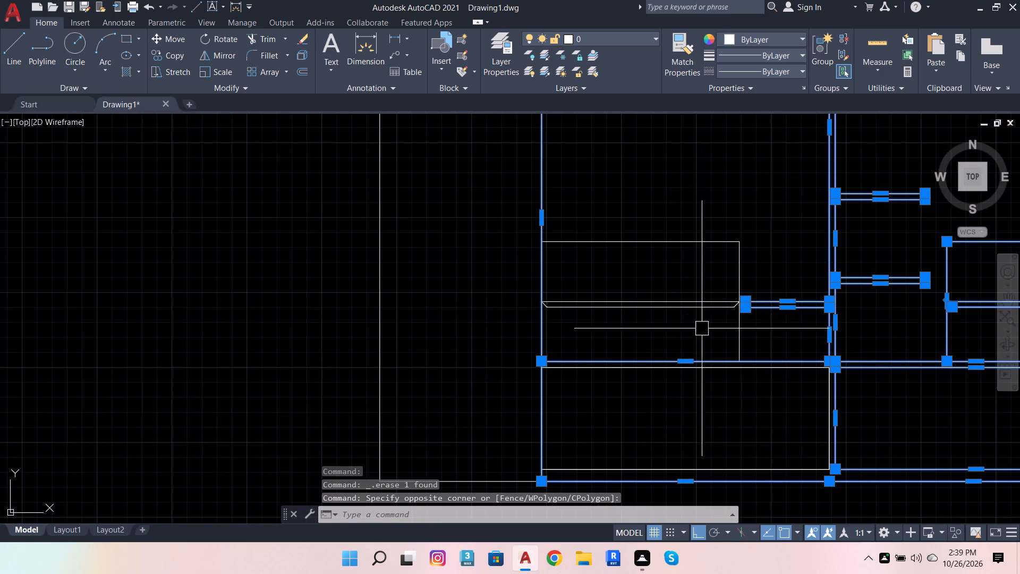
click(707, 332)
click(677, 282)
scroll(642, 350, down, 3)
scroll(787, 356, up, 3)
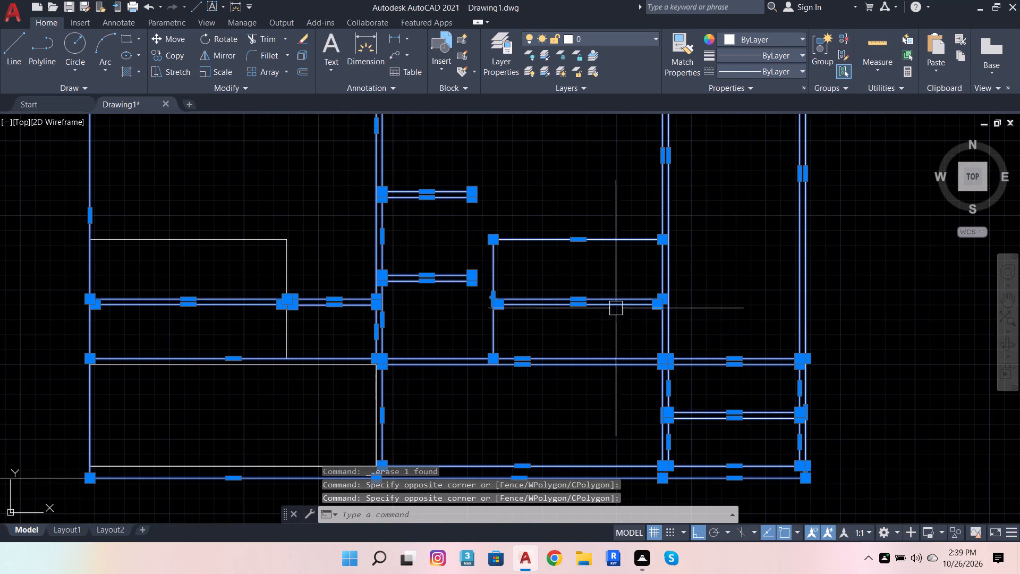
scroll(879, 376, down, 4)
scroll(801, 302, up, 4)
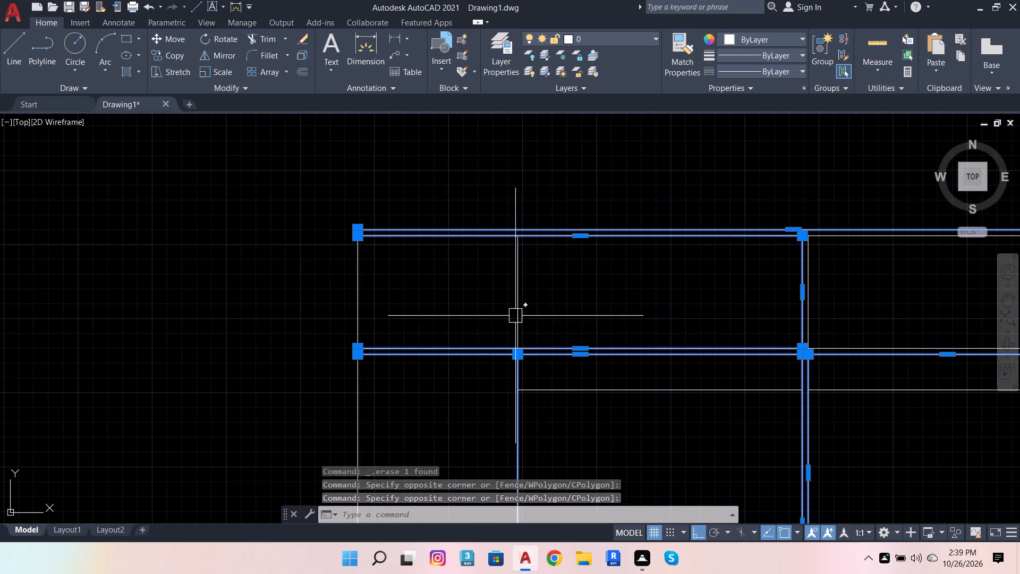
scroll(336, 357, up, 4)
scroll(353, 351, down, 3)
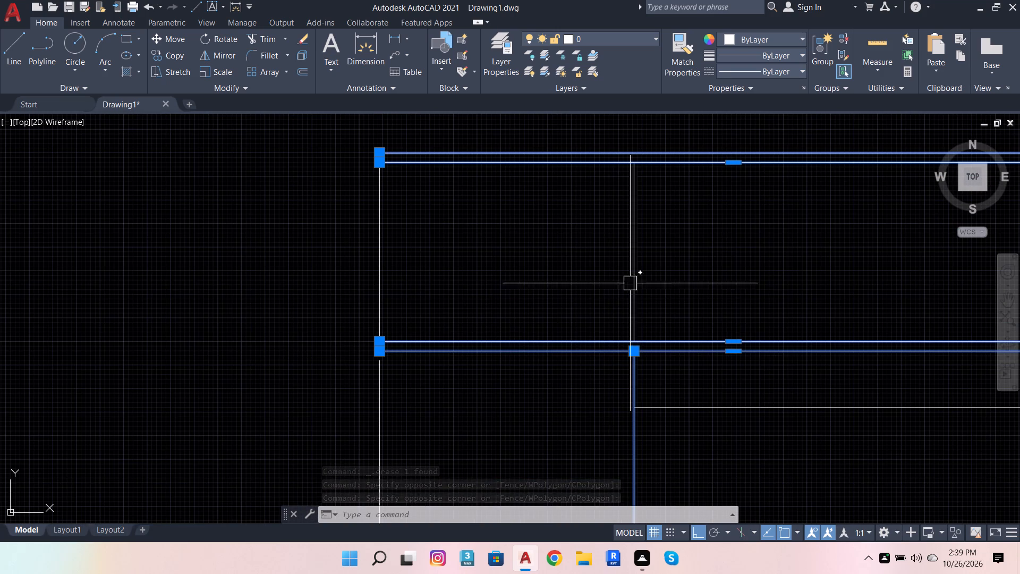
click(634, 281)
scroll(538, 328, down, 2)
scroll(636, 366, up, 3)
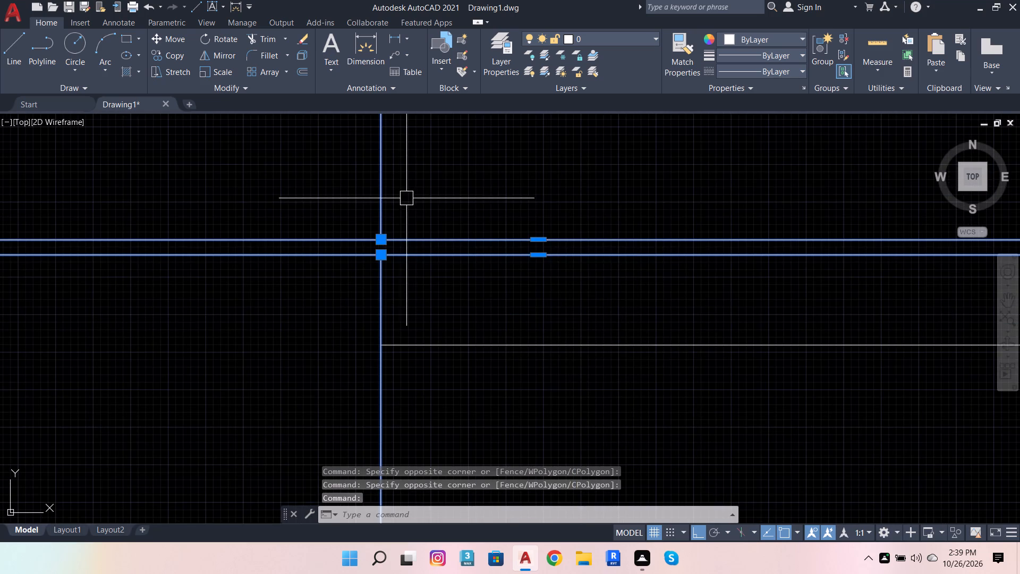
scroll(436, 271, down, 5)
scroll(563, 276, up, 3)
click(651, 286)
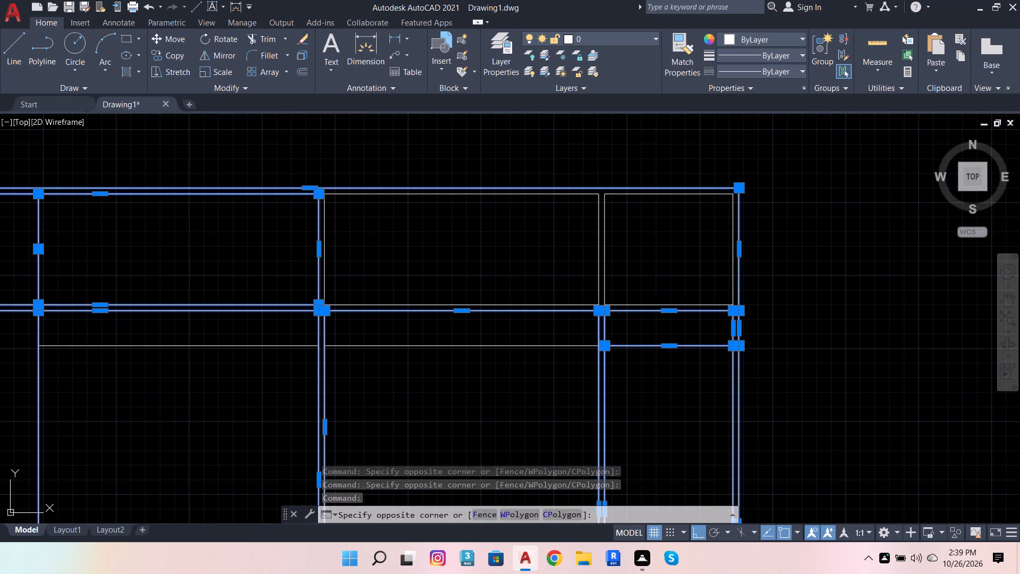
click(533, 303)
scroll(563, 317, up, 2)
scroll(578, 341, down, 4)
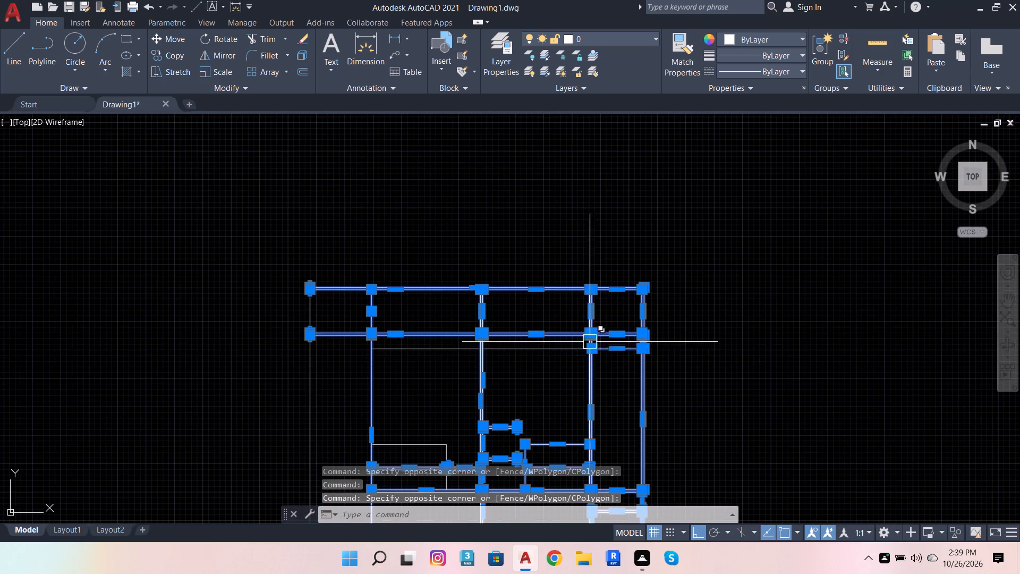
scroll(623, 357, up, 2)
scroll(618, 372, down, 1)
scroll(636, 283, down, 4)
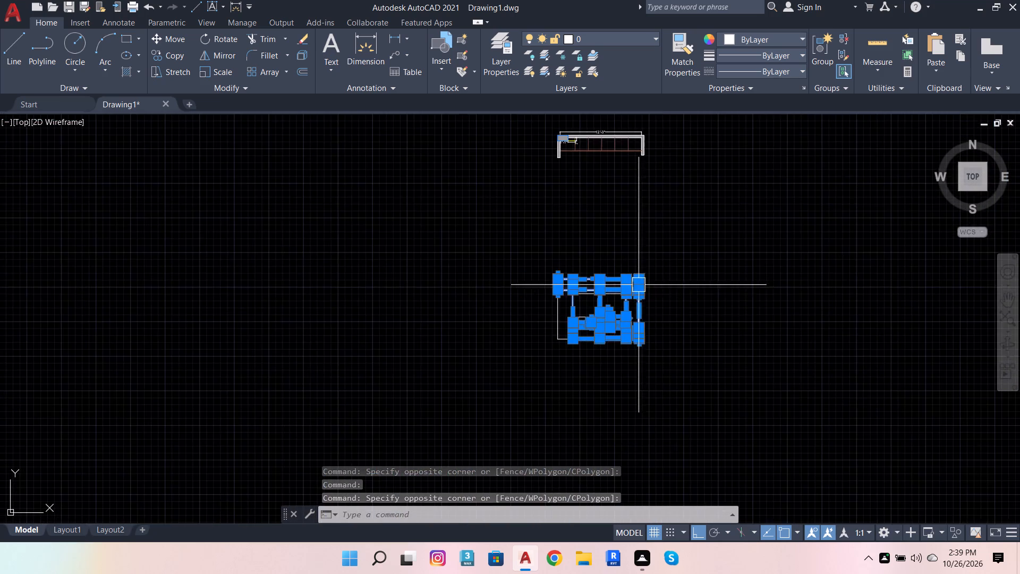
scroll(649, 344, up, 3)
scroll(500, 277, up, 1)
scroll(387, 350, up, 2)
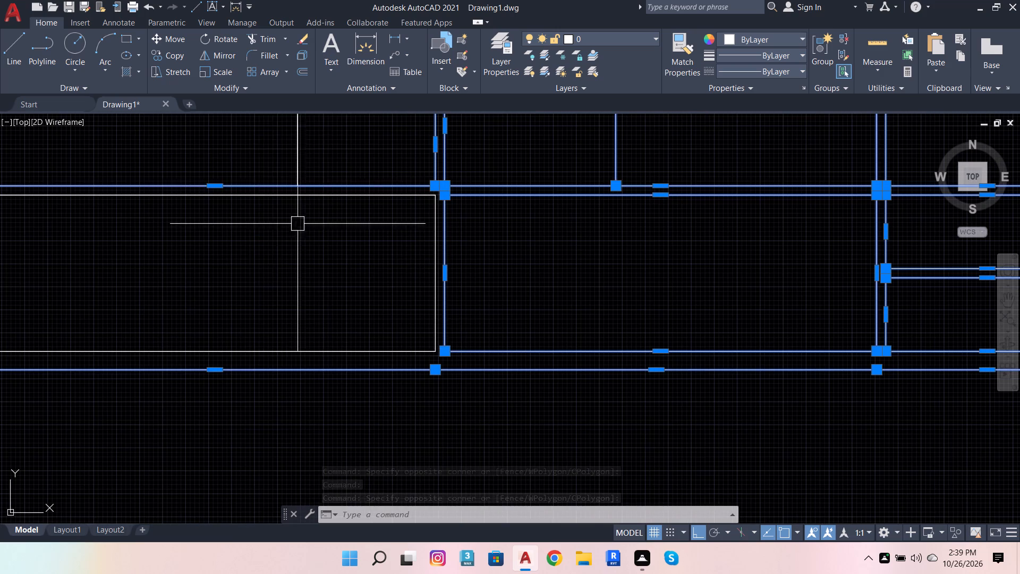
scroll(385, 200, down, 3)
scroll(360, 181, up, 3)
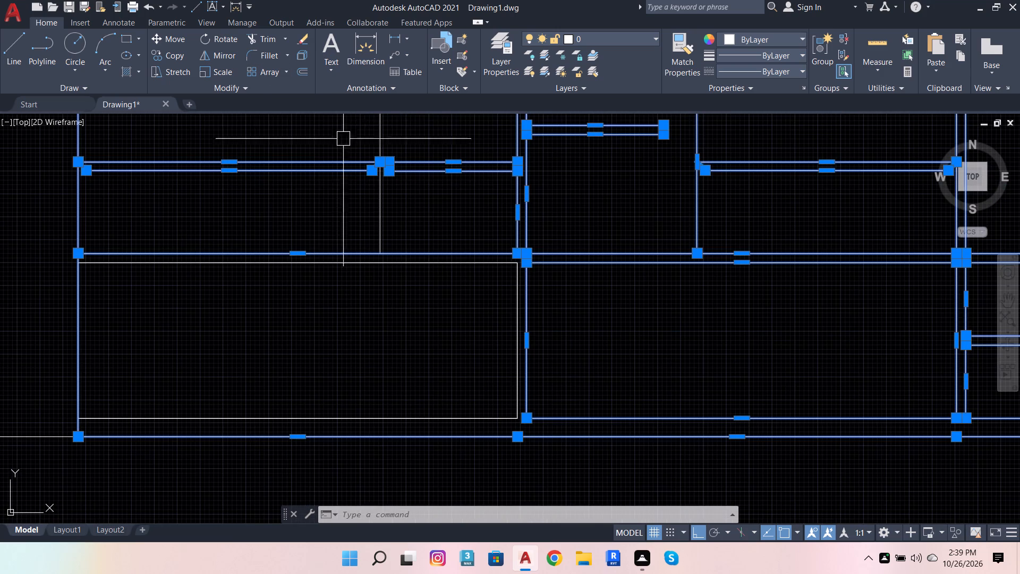
Hatch the elevation's connected divisions and shelves with a solid fill in colour 25.
click(134, 75)
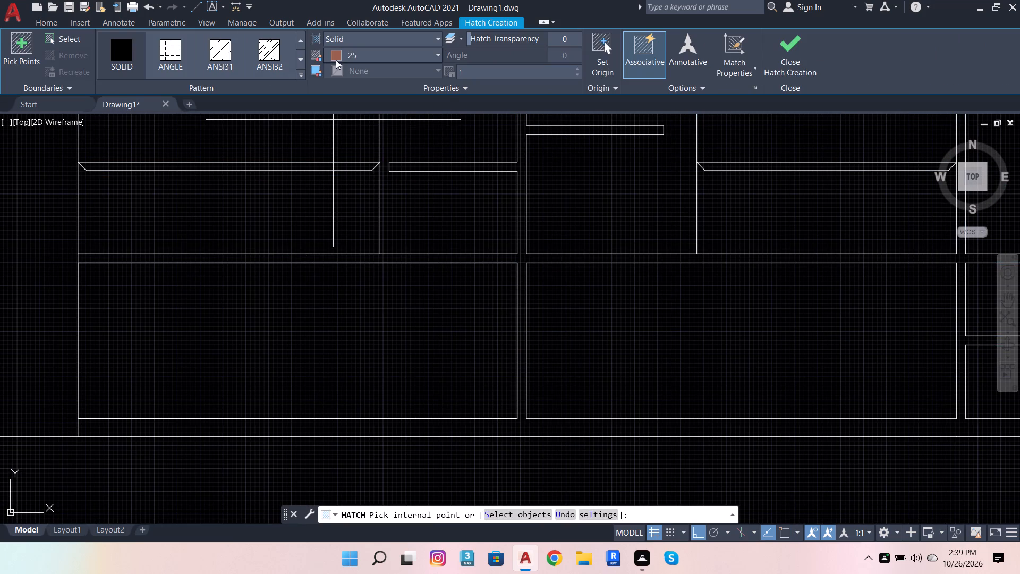
click(351, 58)
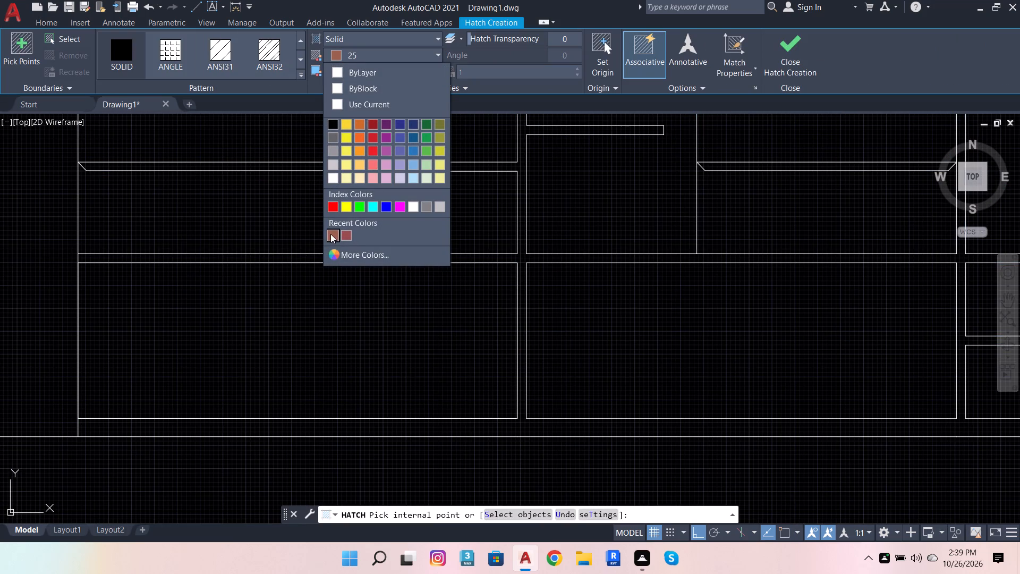
click(330, 234)
scroll(533, 270, up, 4)
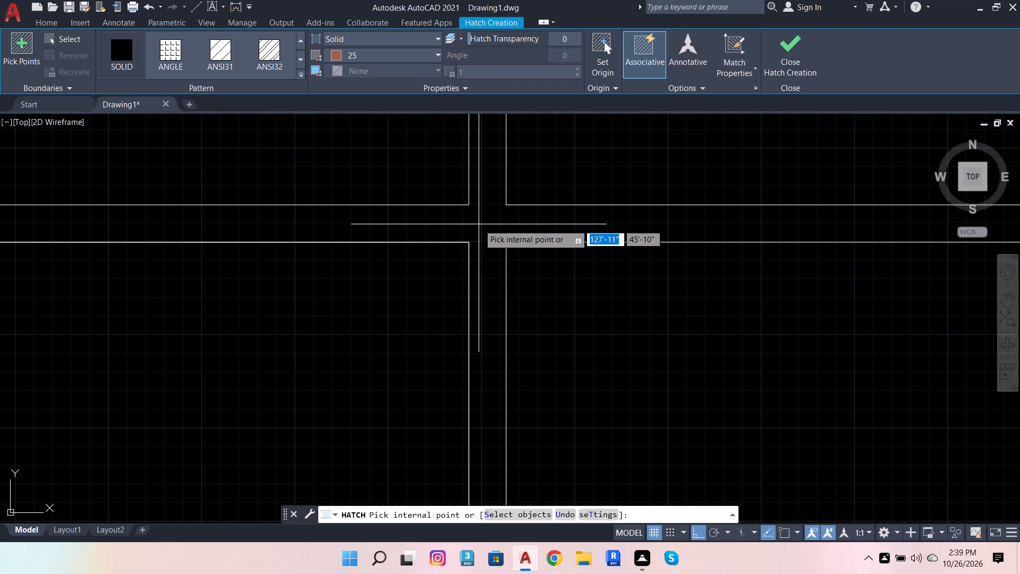
scroll(479, 224, up, 7)
click(481, 223)
scroll(490, 235, down, 15)
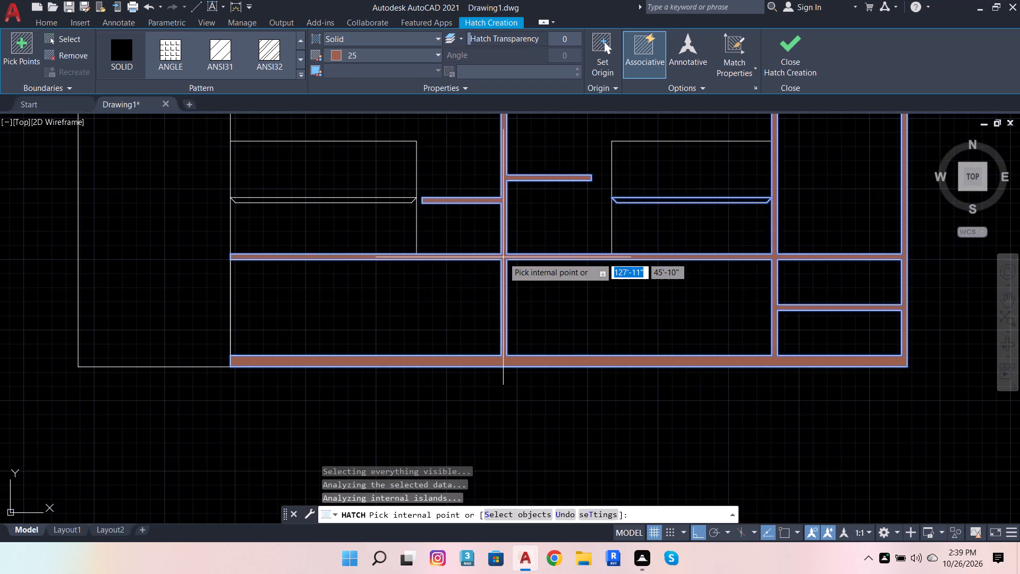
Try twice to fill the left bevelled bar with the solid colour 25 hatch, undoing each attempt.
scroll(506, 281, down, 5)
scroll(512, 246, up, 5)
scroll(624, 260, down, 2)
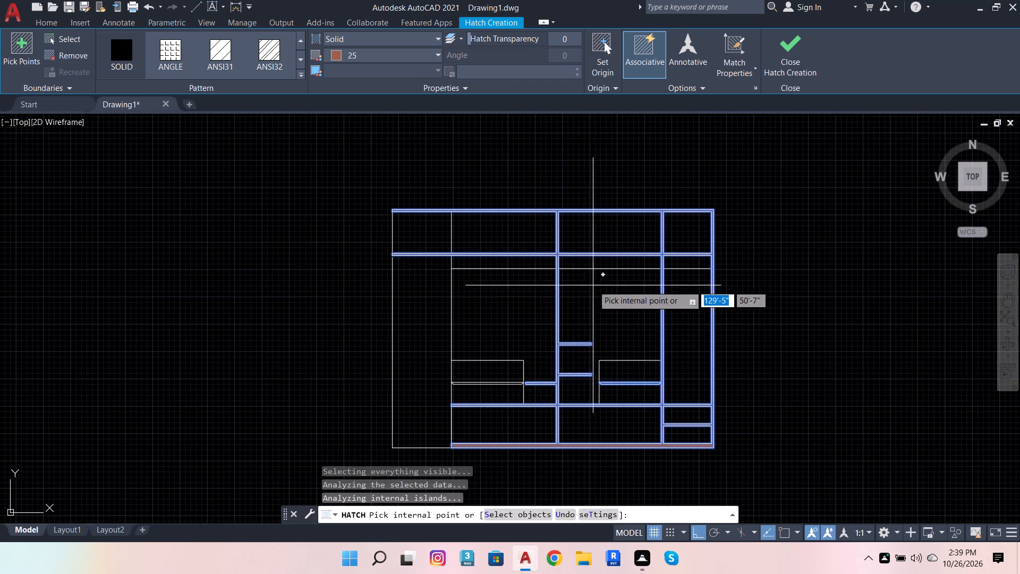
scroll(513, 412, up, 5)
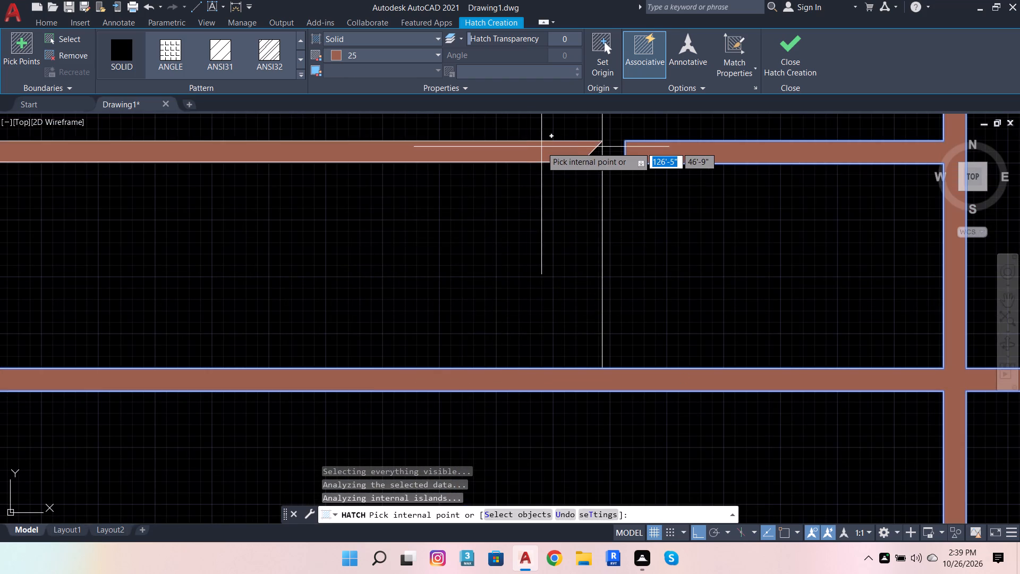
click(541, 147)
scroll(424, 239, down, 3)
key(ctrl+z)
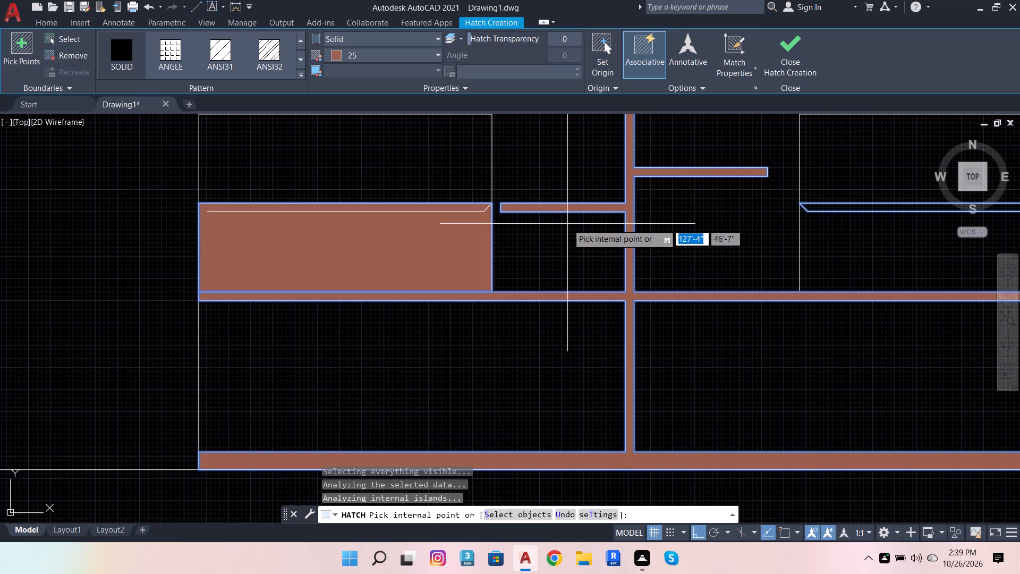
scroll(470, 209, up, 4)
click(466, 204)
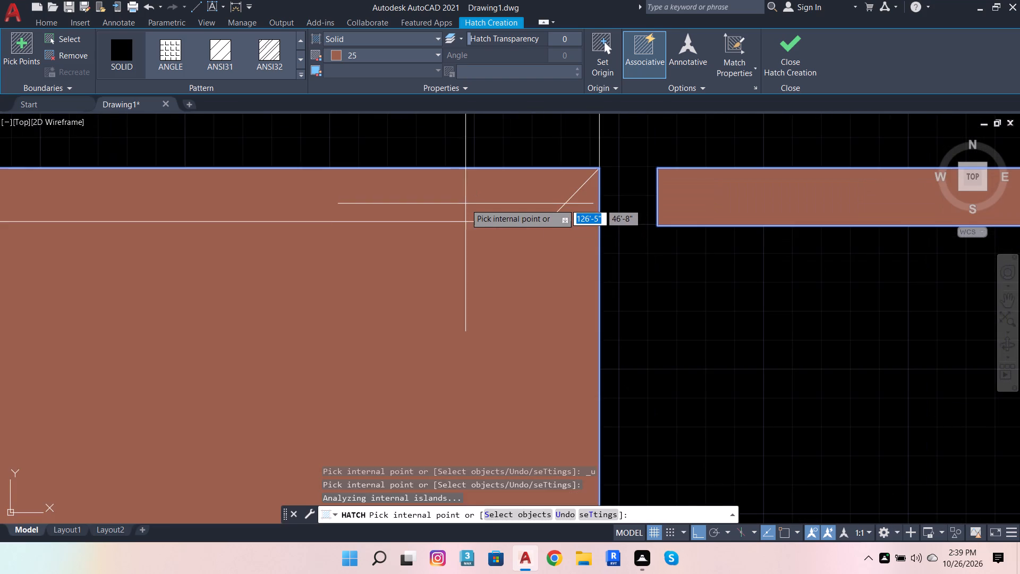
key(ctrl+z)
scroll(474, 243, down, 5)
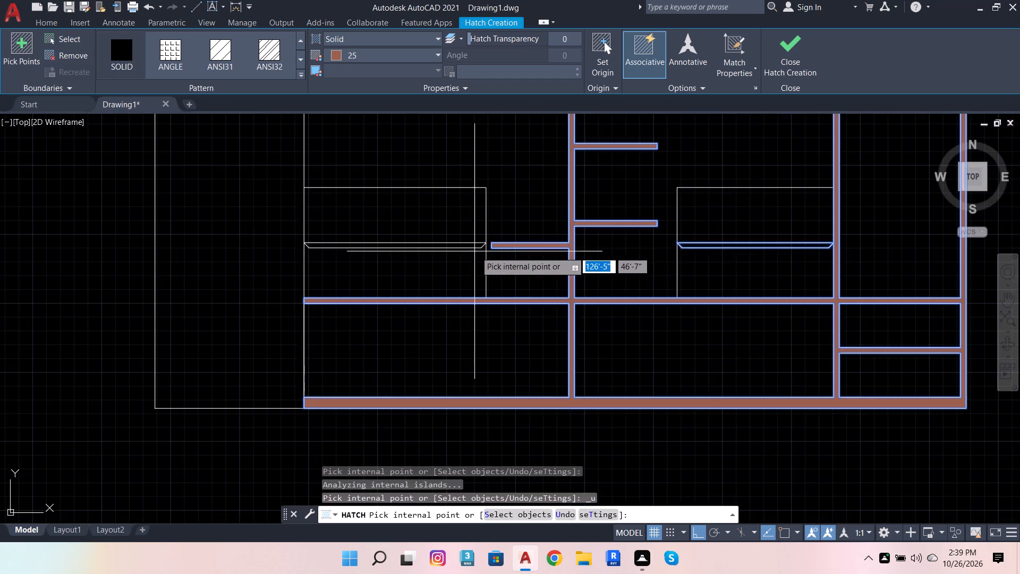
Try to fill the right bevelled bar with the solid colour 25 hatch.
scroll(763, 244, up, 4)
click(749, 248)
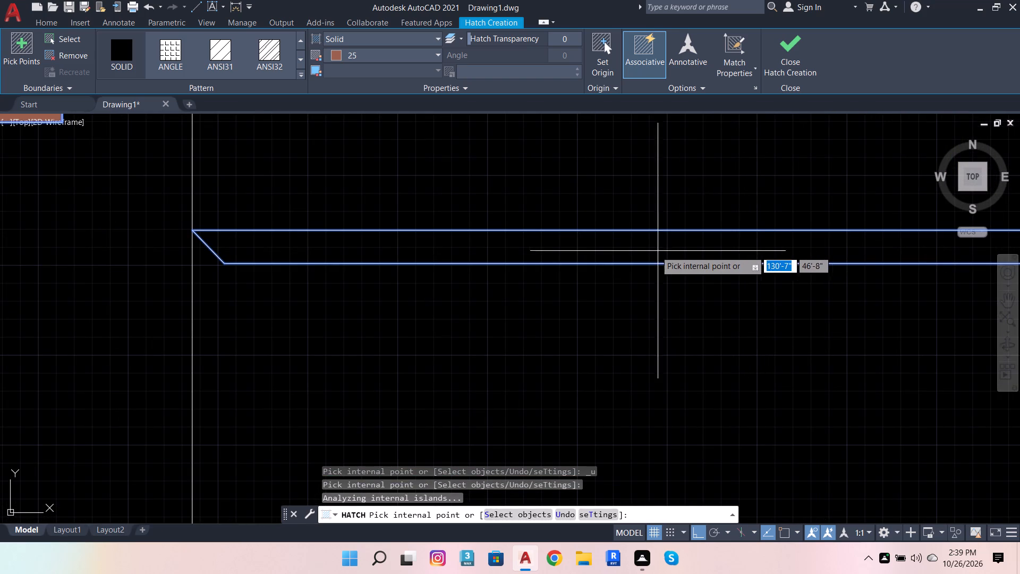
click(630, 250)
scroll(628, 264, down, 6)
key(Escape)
Fill the elevation's right and left bevelled bars with a solid hatch in colour 25.
scroll(661, 285, up, 2)
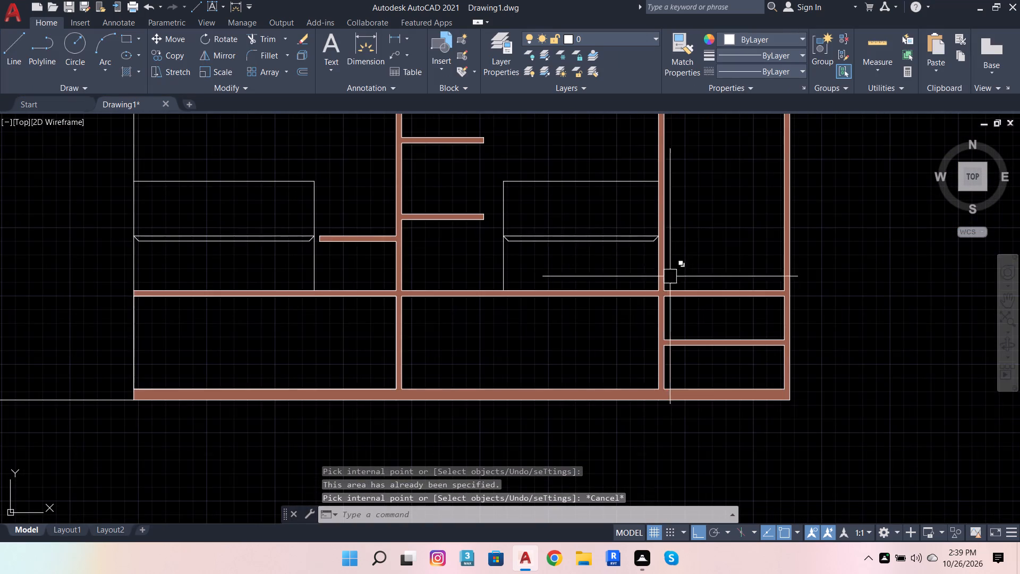
scroll(603, 255, up, 1)
scroll(406, 293, down, 2)
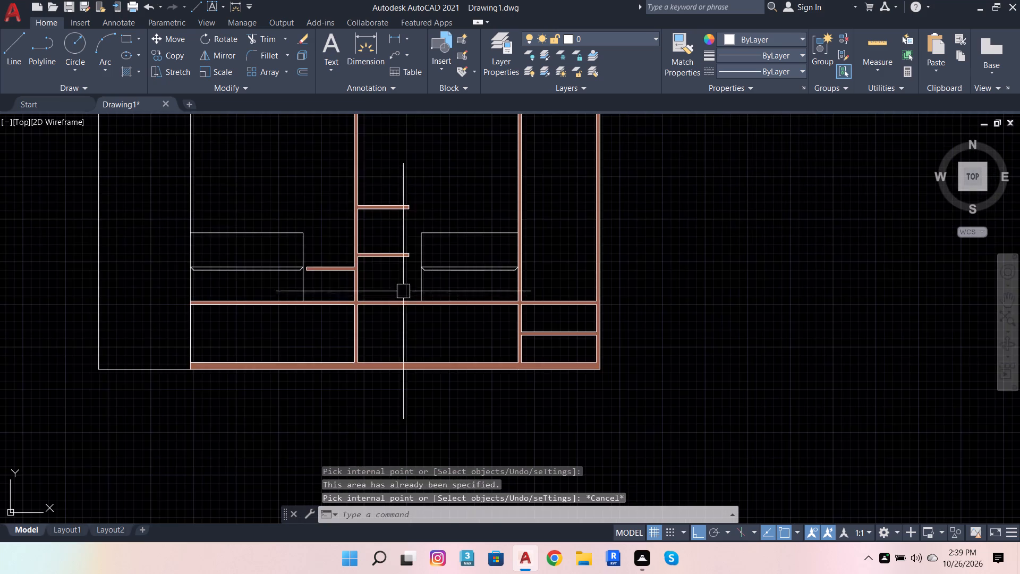
scroll(421, 297, down, 2)
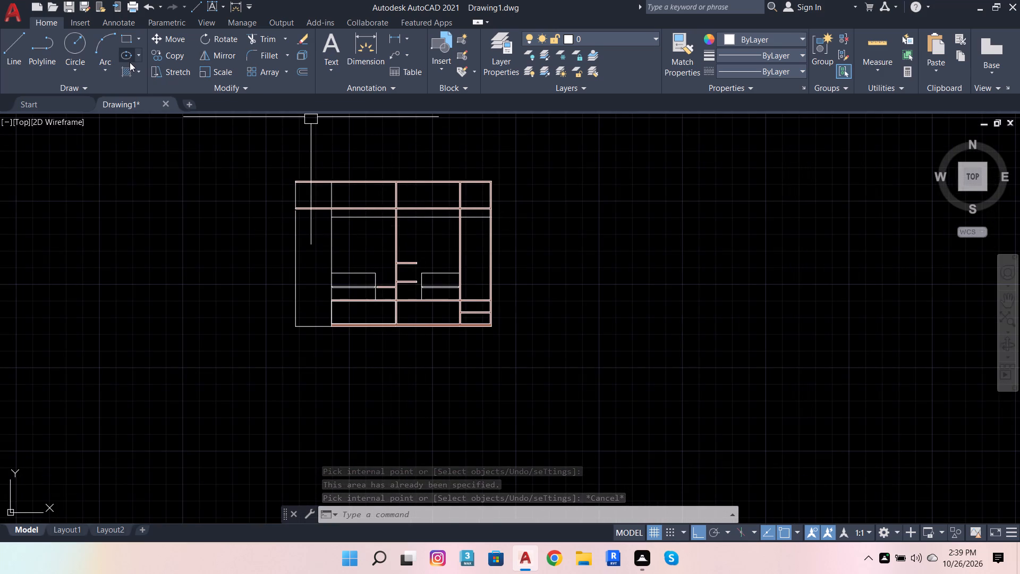
click(125, 72)
click(340, 49)
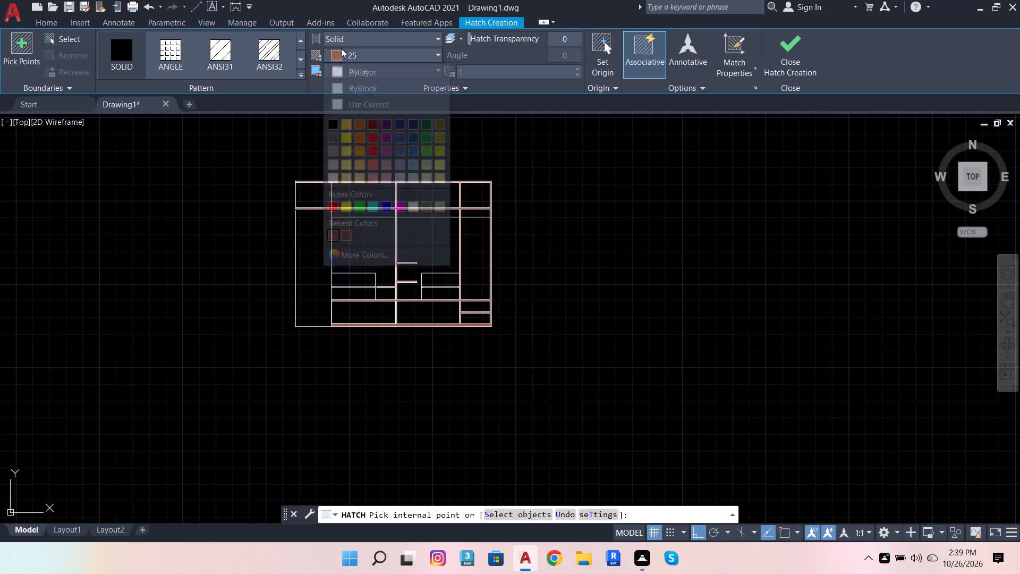
click(331, 234)
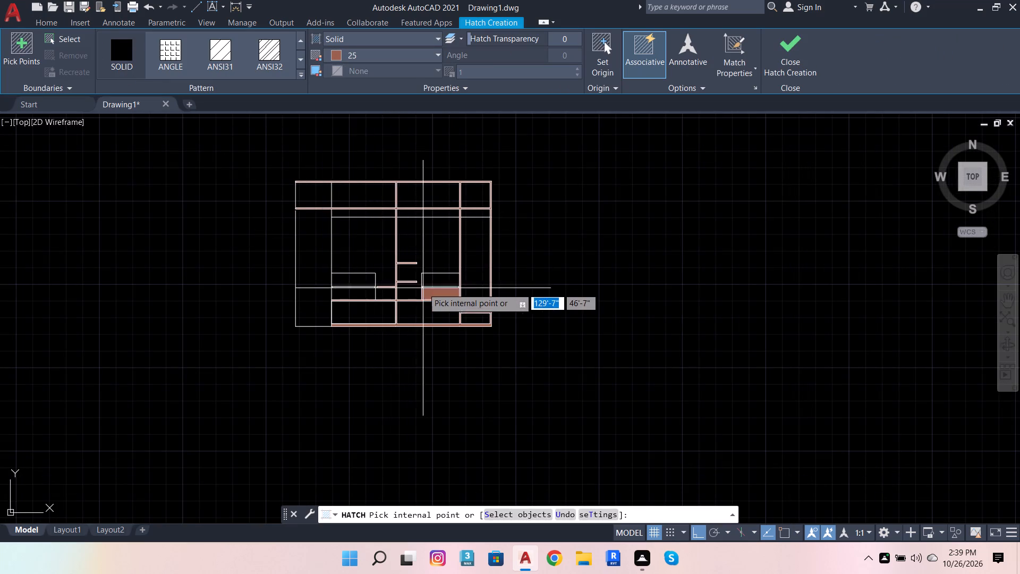
scroll(424, 286, up, 9)
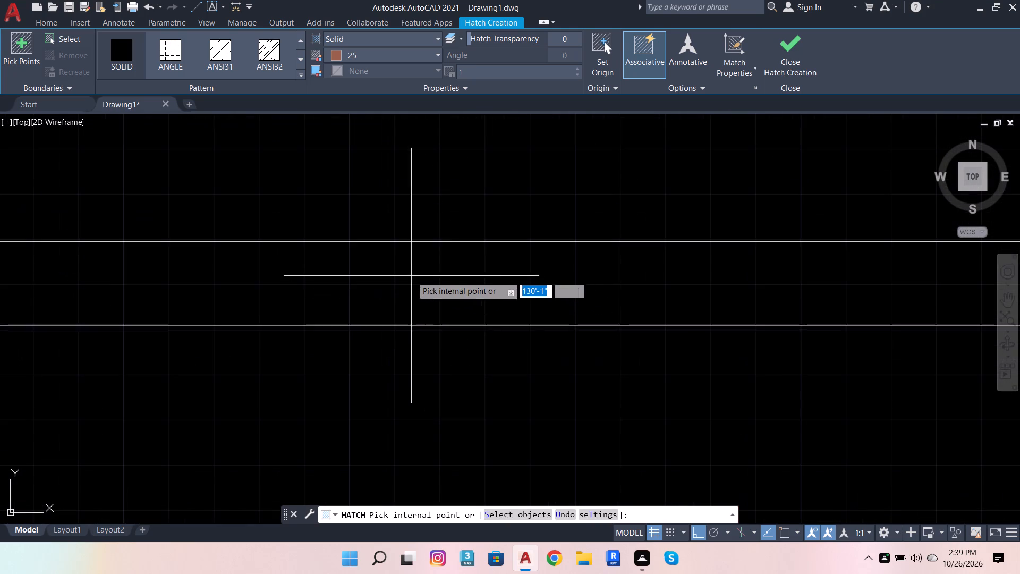
click(401, 281)
scroll(466, 296, down, 6)
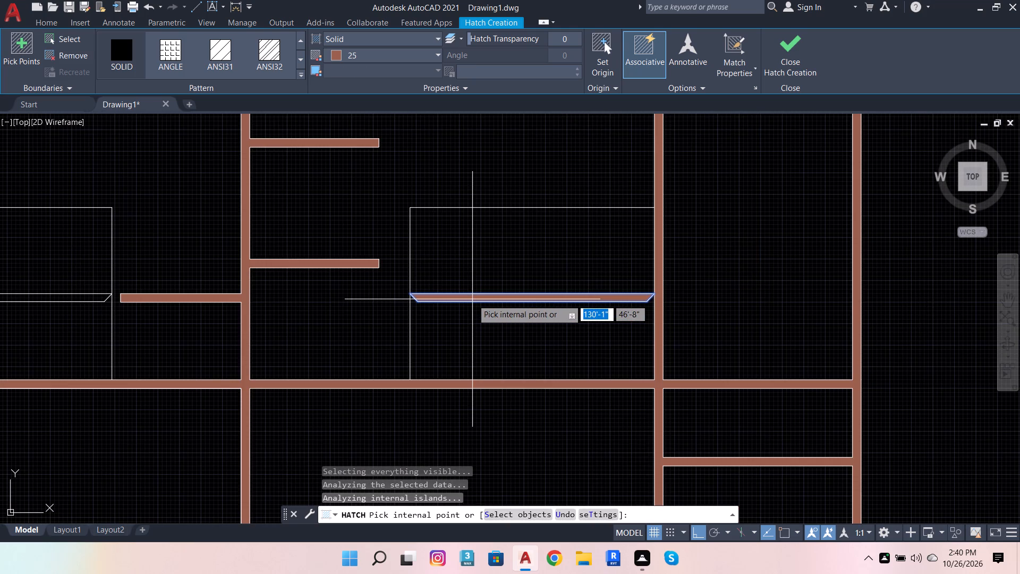
scroll(168, 285, up, 3)
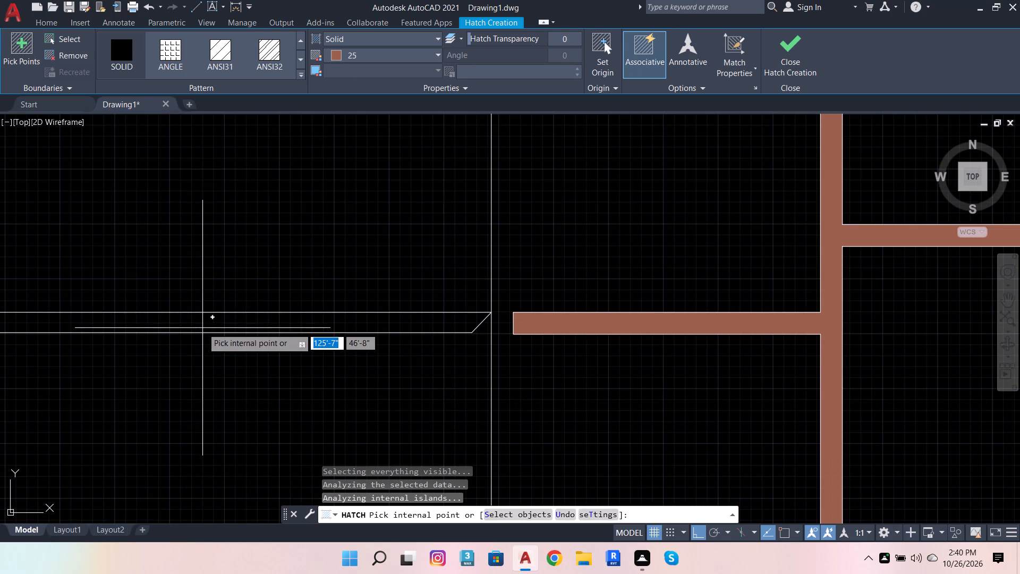
click(202, 328)
scroll(431, 239, down, 4)
key(Escape)
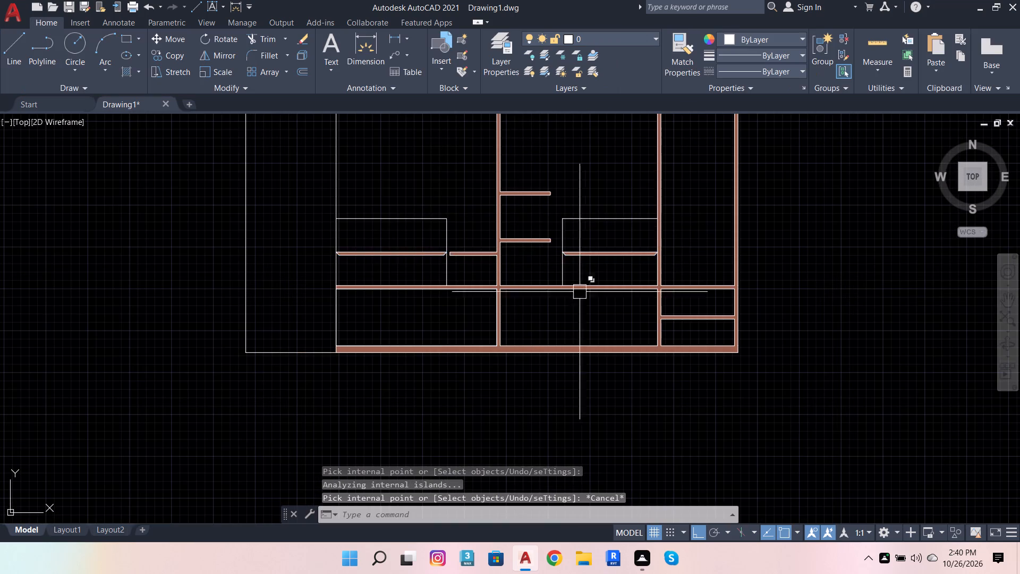
Extend the elevation's outer left vertical line up to the underside of the shelf below the top row.
scroll(582, 348, down, 3)
scroll(632, 322, up, 3)
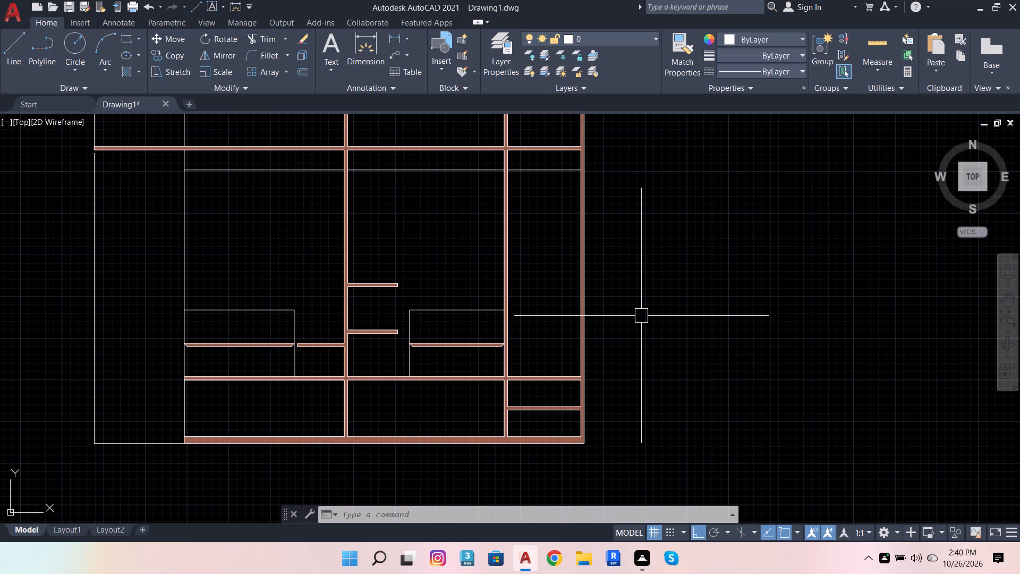
scroll(642, 315, down, 2)
scroll(440, 269, up, 1)
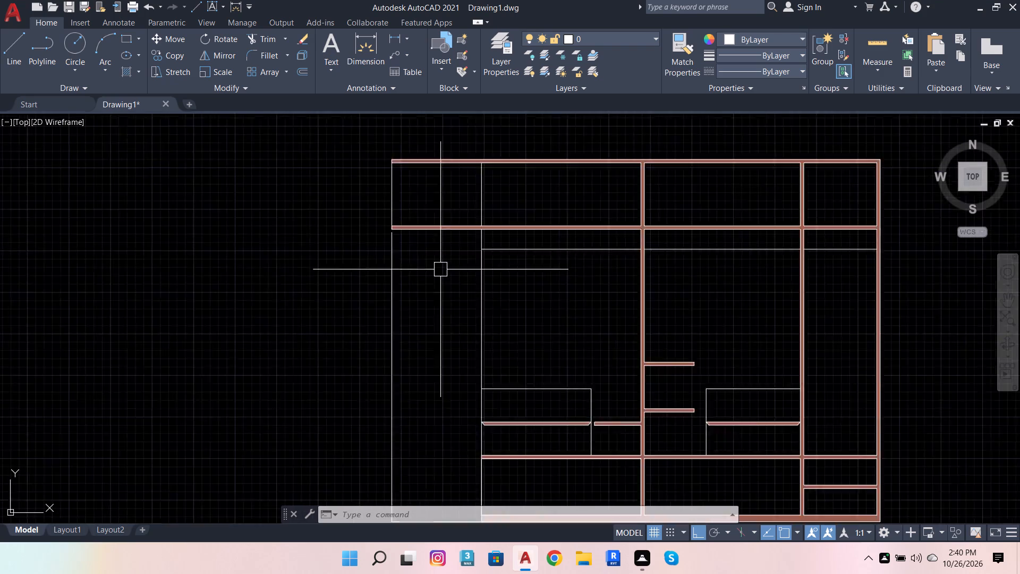
scroll(440, 269, up, 2)
scroll(444, 269, down, 2)
scroll(466, 328, up, 1)
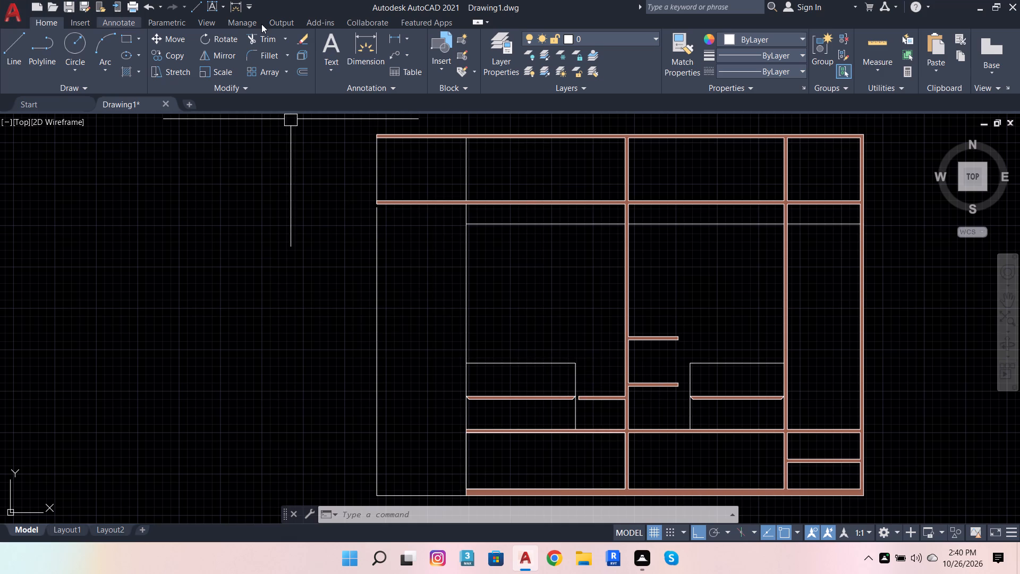
scroll(301, 215, up, 2)
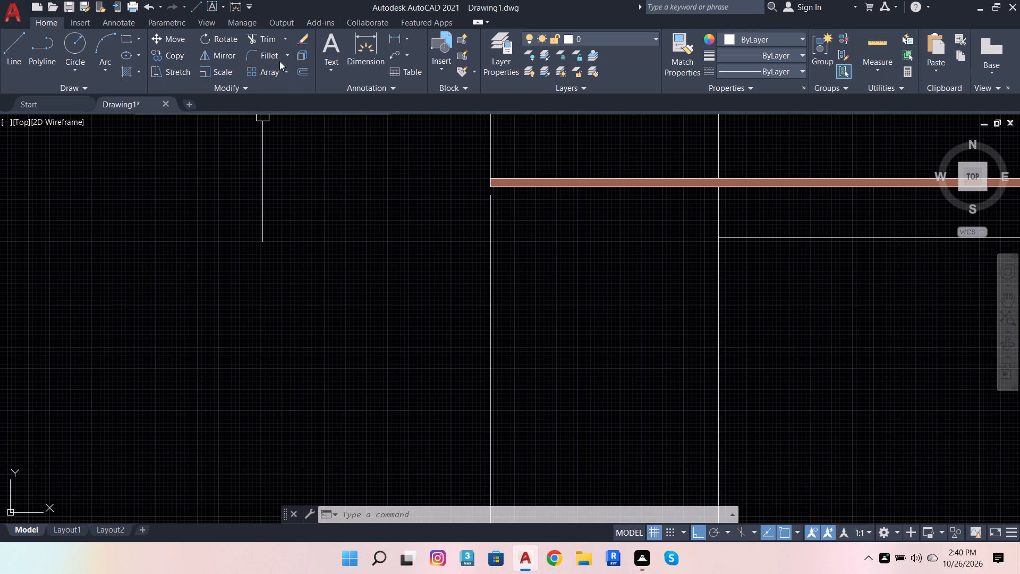
click(255, 39)
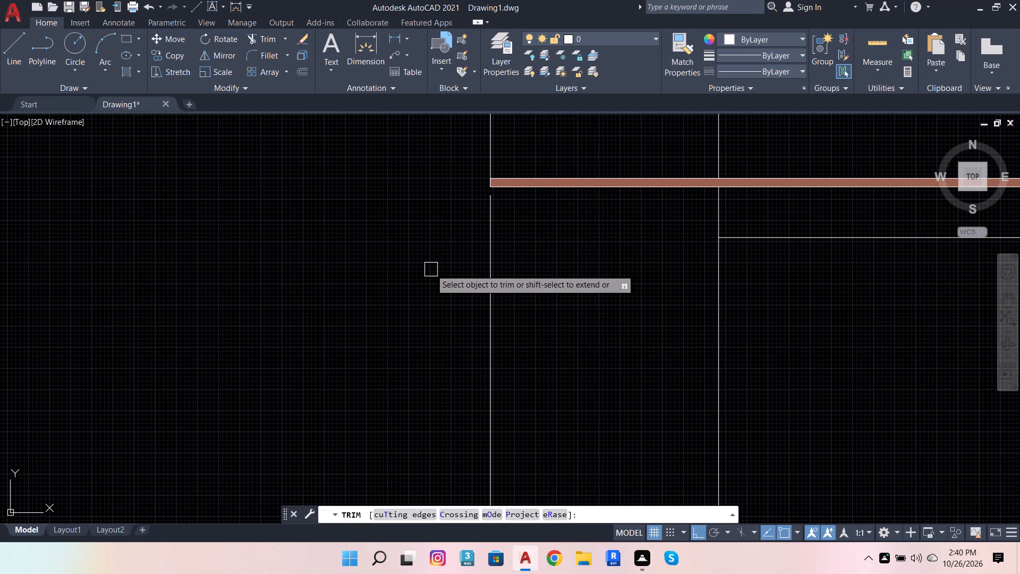
shift+click(486, 247)
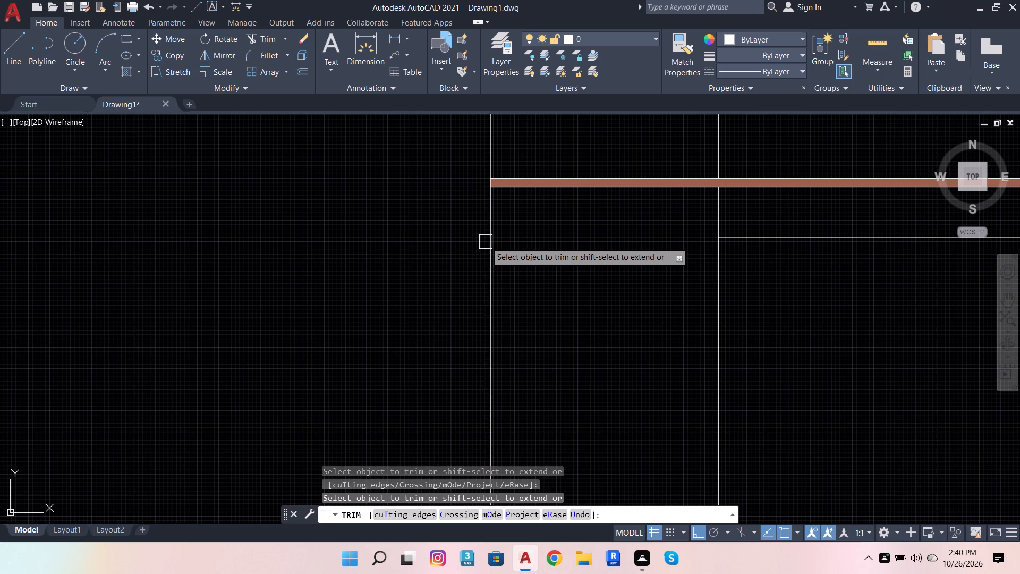
scroll(486, 240, down, 1)
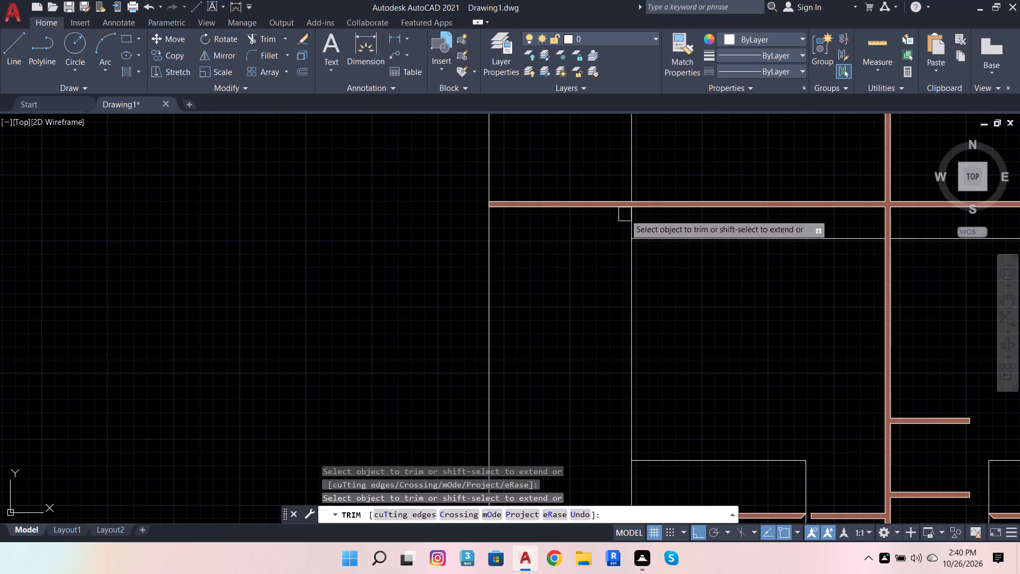
key(Escape)
key(Escape)
key(Escape)
key(Escape)
key(Escape)
key(Escape)
key(Escape)
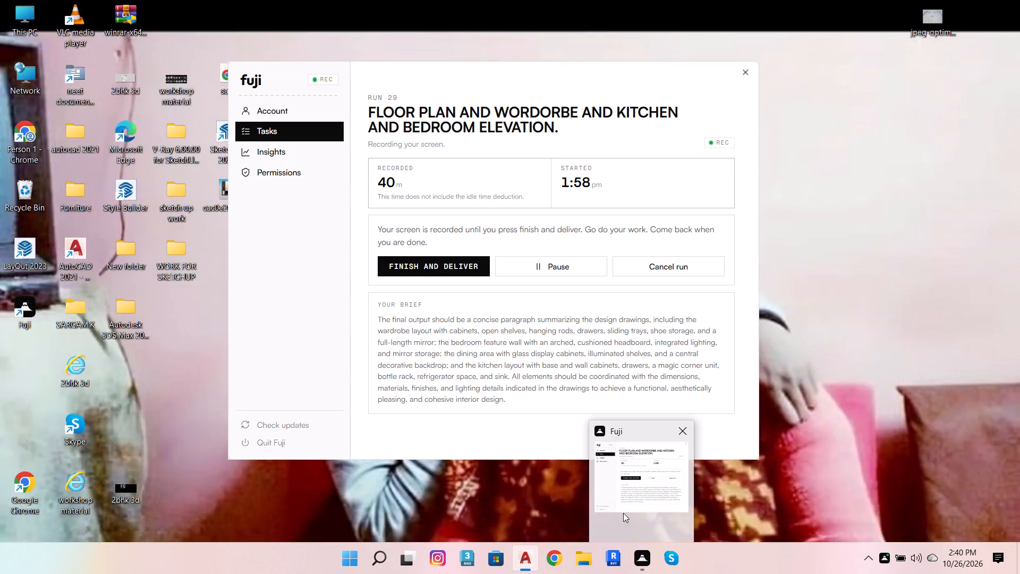
Offset the outer vertical line of the elevation's left bay 4" inward.
scroll(597, 358, down, 2)
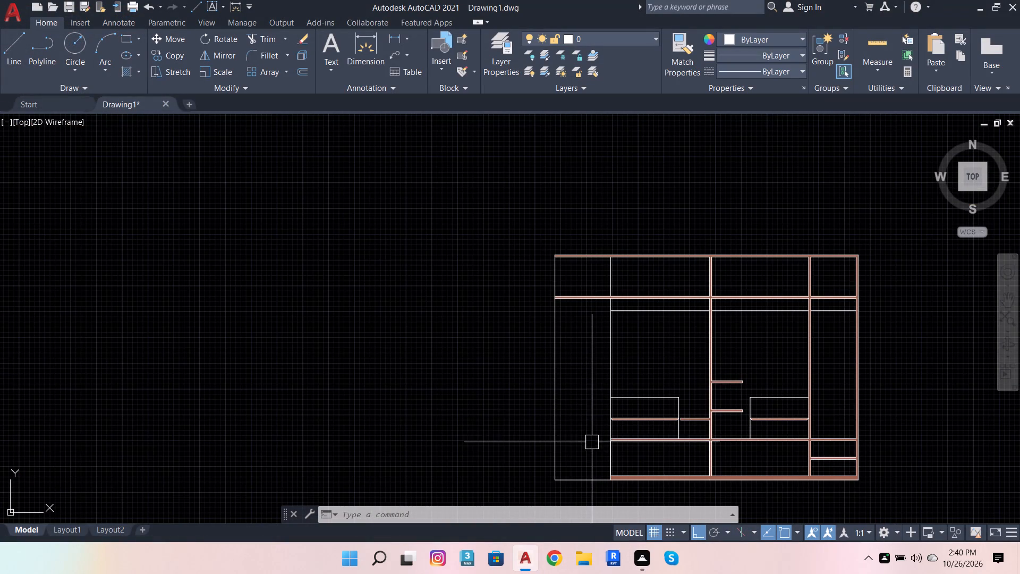
scroll(745, 343, up, 2)
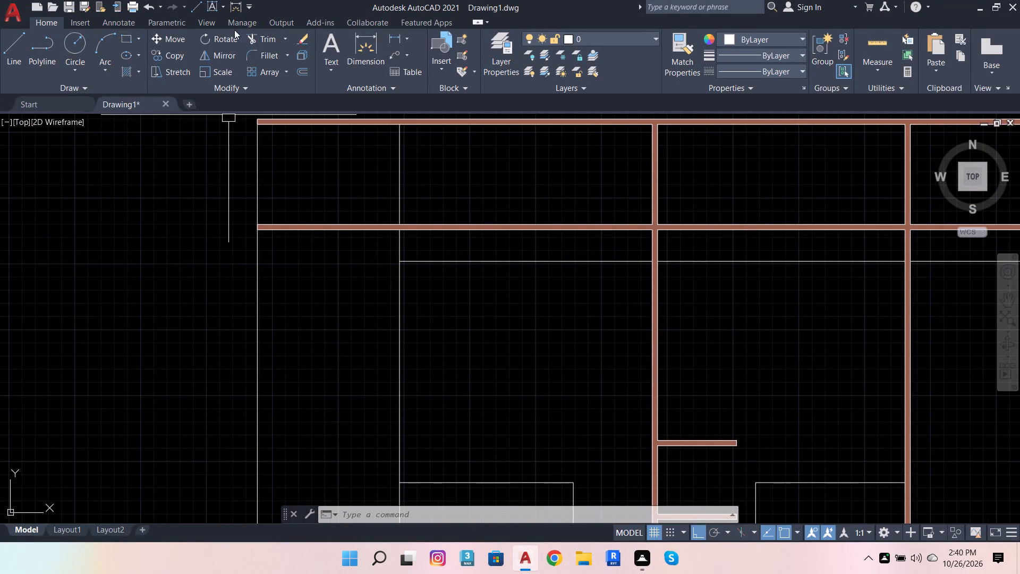
click(24, 44)
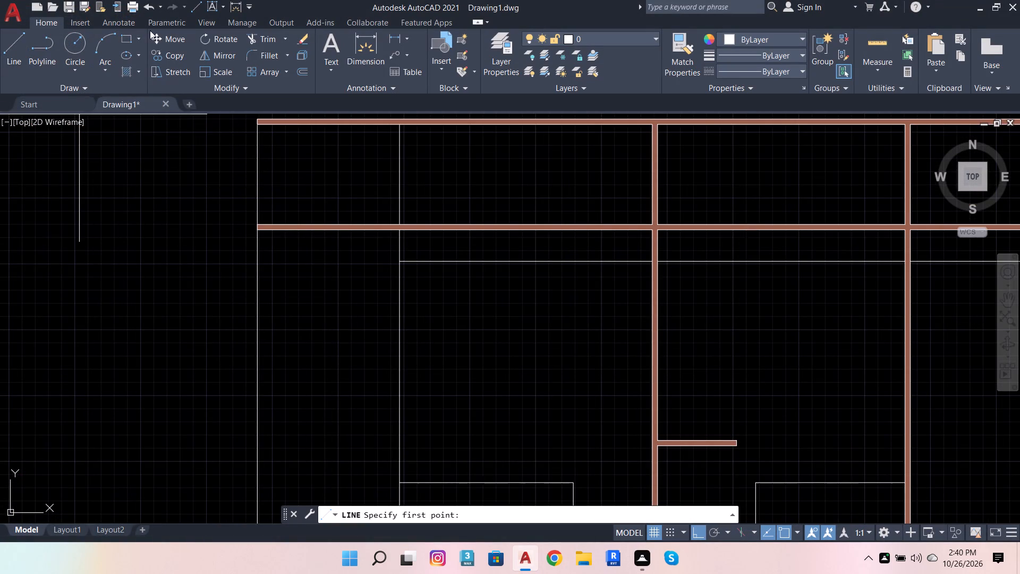
click(300, 72)
click(256, 237)
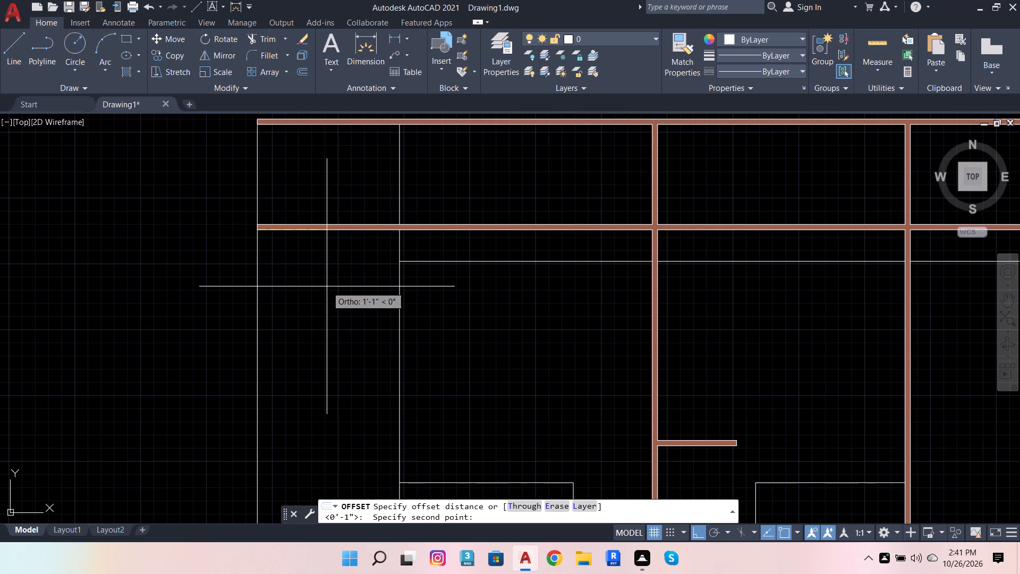
key(4)
key(Return)
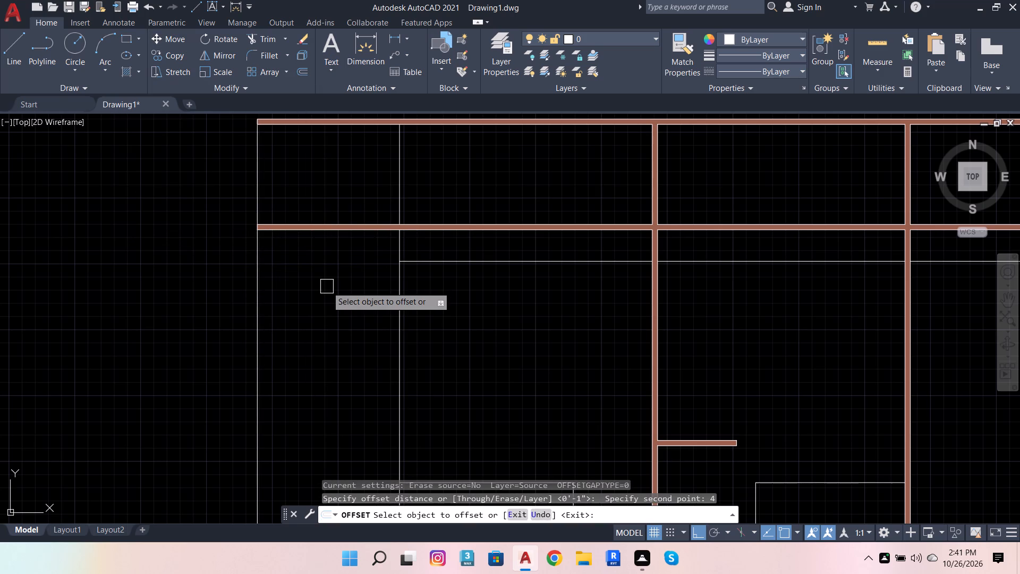
click(261, 317)
click(327, 301)
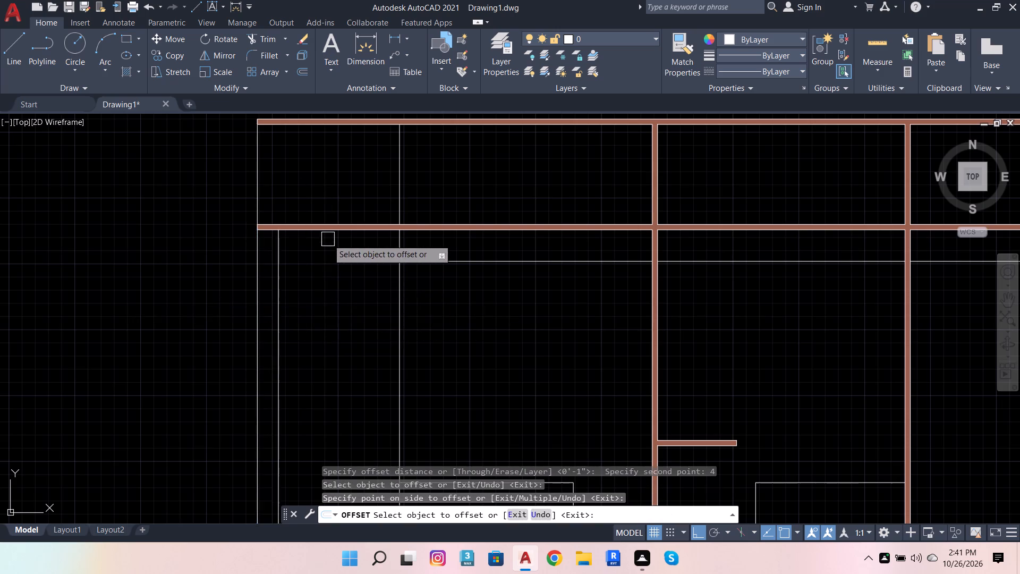
Offset the lower edge of the shelf above the left bay 4" downward.
scroll(328, 239, up, 3)
click(334, 207)
click(327, 238)
Offset the bottom line of the elevation's left bay 4" upward.
scroll(396, 249, down, 6)
scroll(417, 347, up, 1)
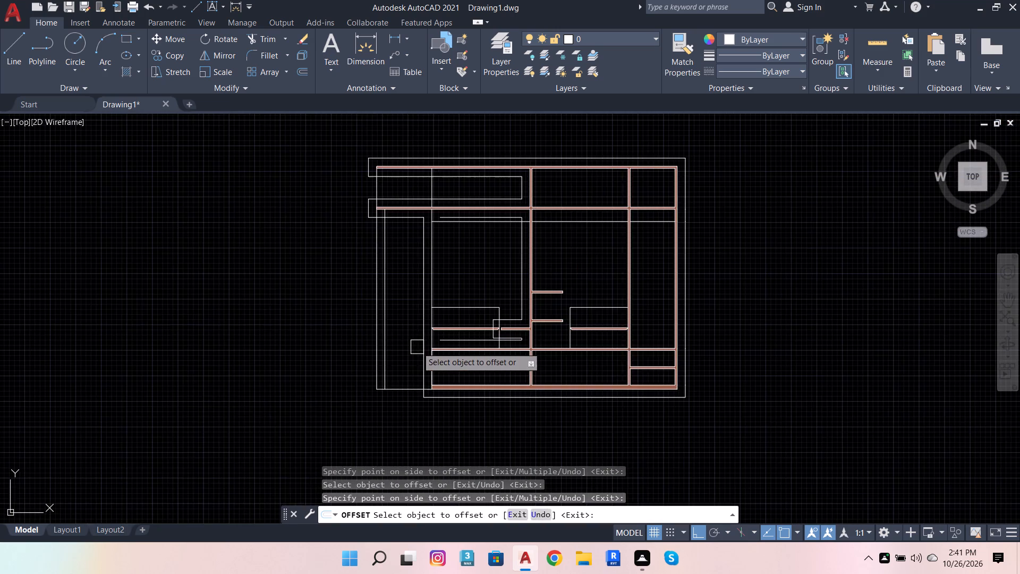
scroll(417, 347, up, 1)
click(415, 412)
click(417, 381)
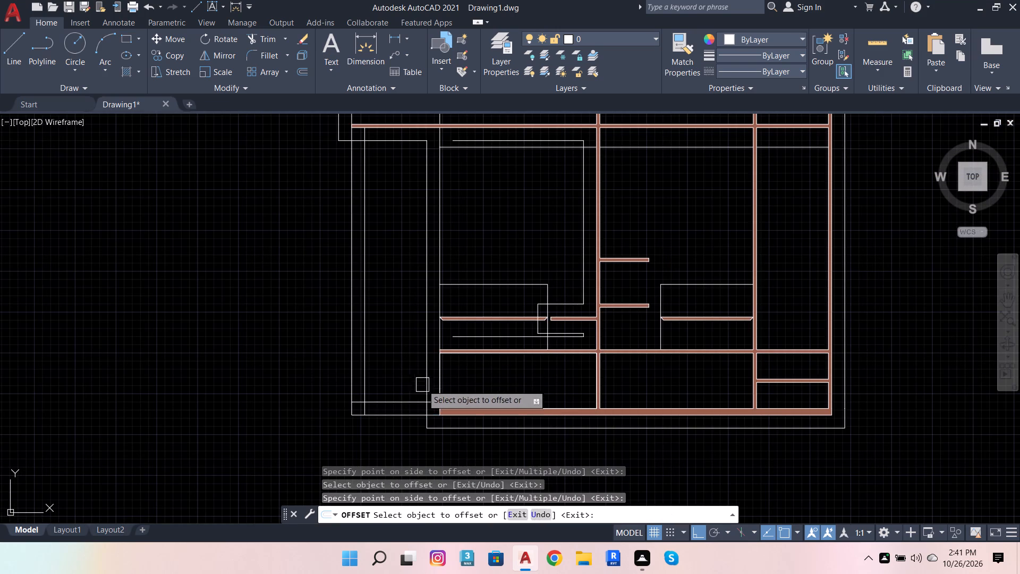
scroll(440, 441, up, 3)
key(Escape)
key(Escape)
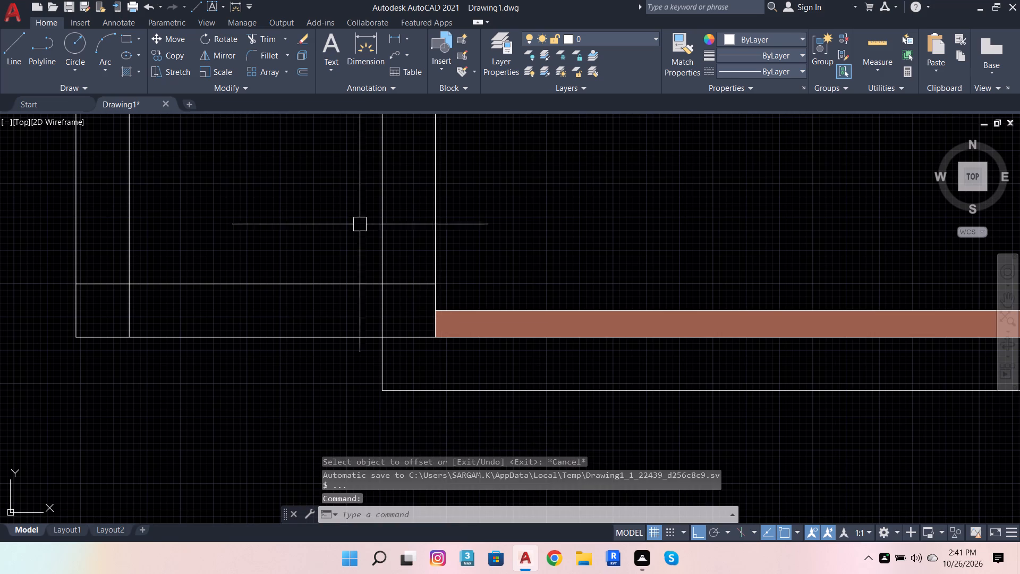
Trim the offset outline's vertical line below the left bay's inner bottom line, undoing the two excess trims.
click(258, 38)
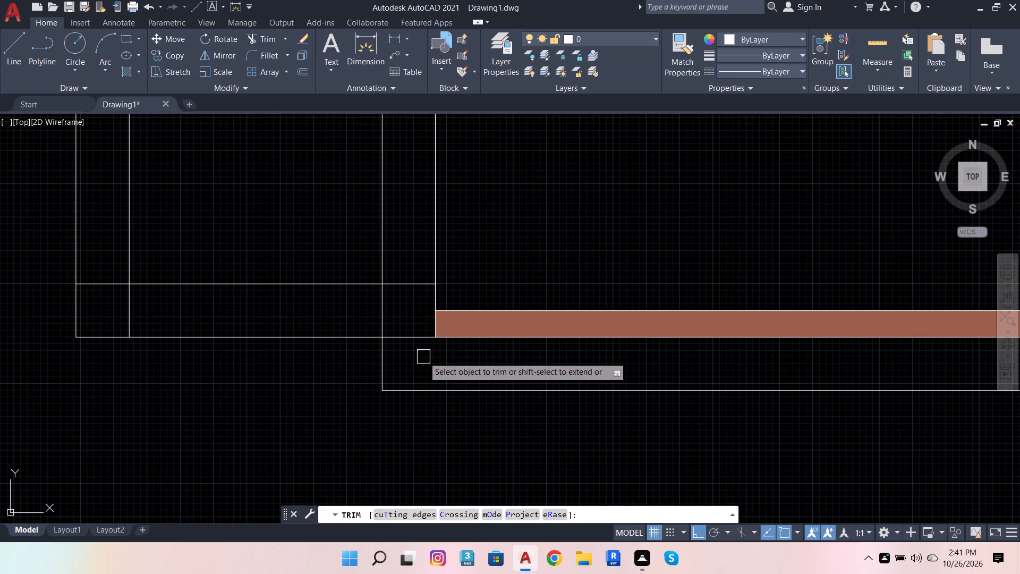
click(383, 317)
click(420, 386)
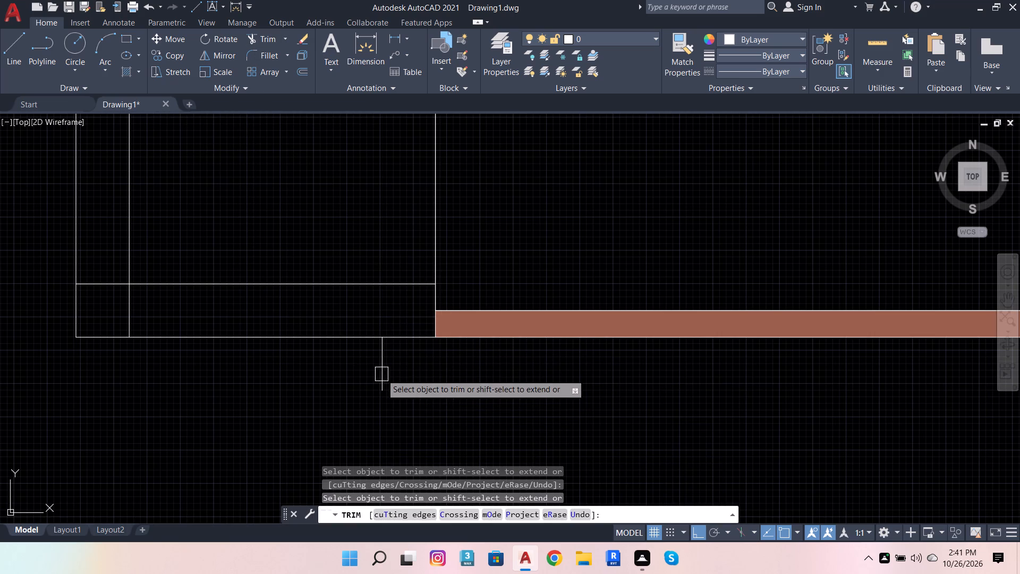
click(381, 374)
scroll(393, 404, down, 2)
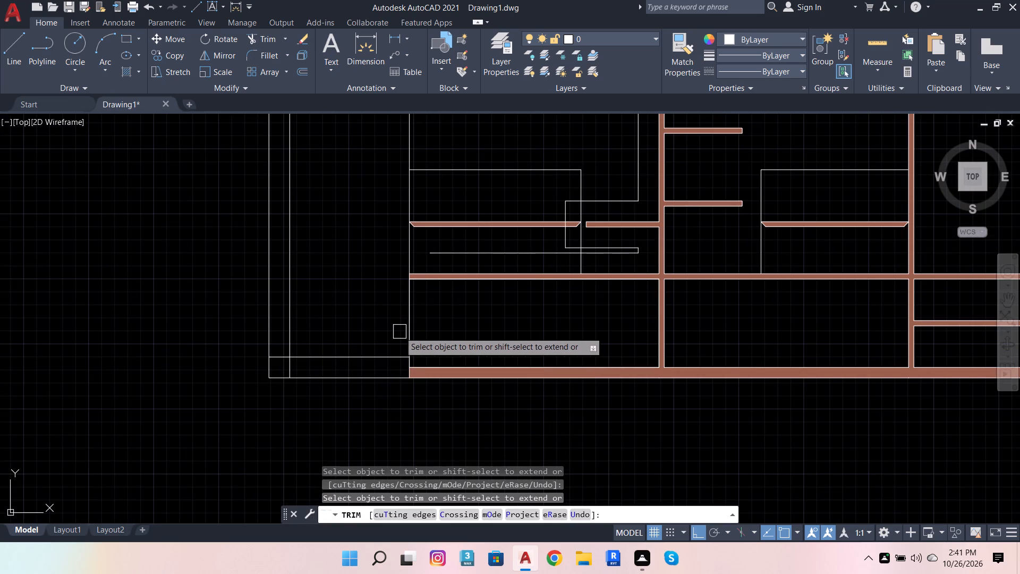
key(ctrl+z)
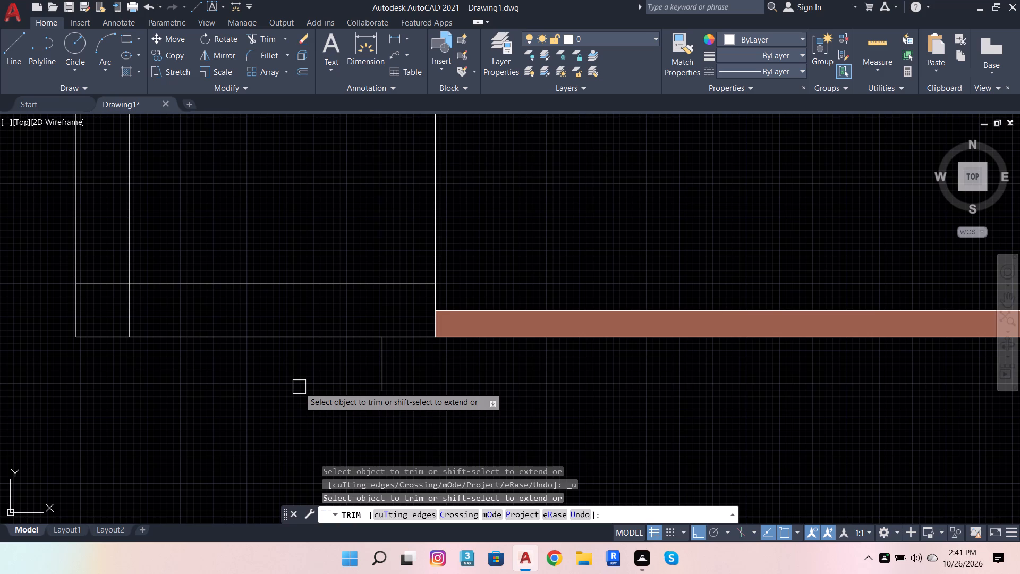
key(ctrl+z)
click(389, 374)
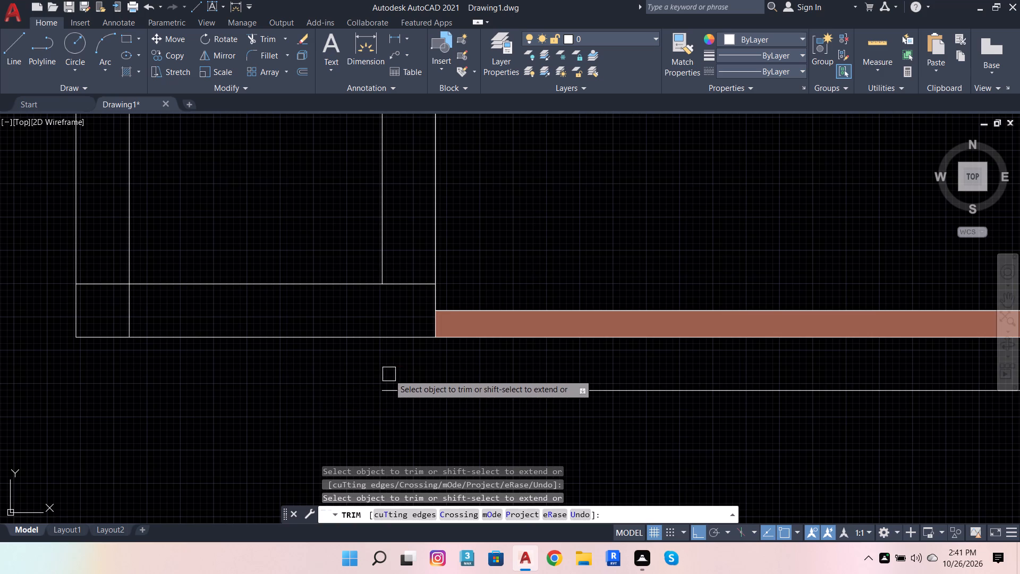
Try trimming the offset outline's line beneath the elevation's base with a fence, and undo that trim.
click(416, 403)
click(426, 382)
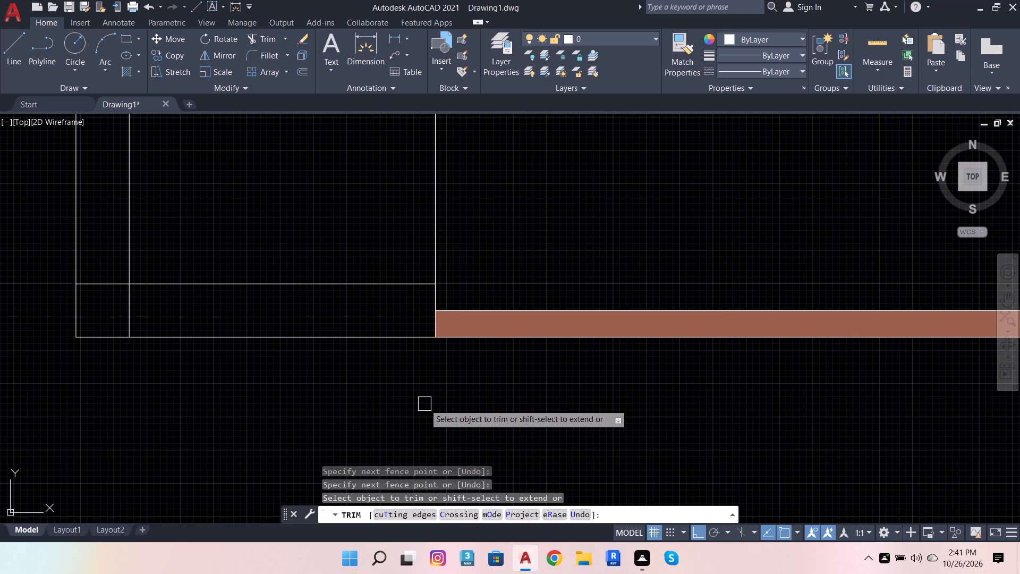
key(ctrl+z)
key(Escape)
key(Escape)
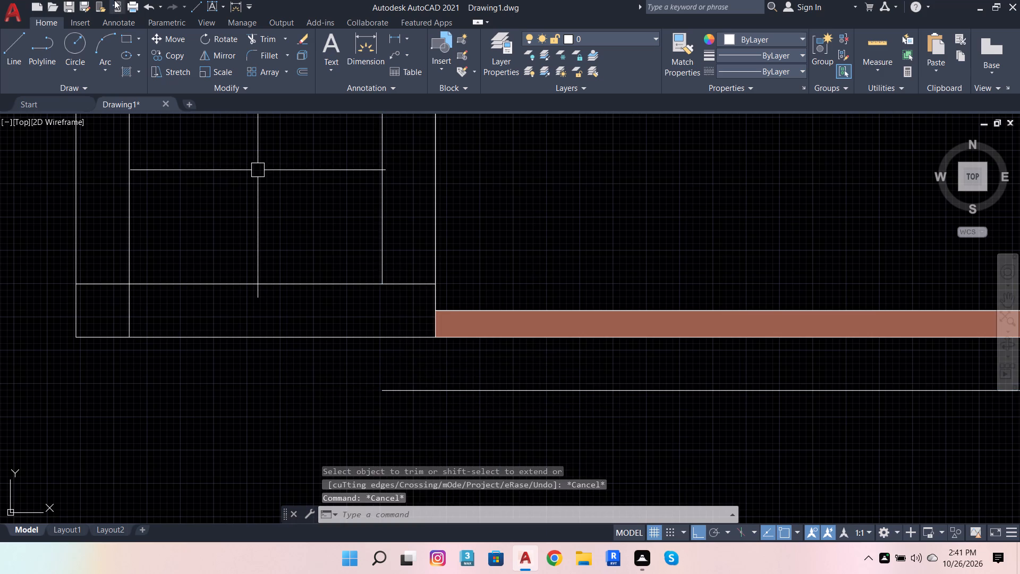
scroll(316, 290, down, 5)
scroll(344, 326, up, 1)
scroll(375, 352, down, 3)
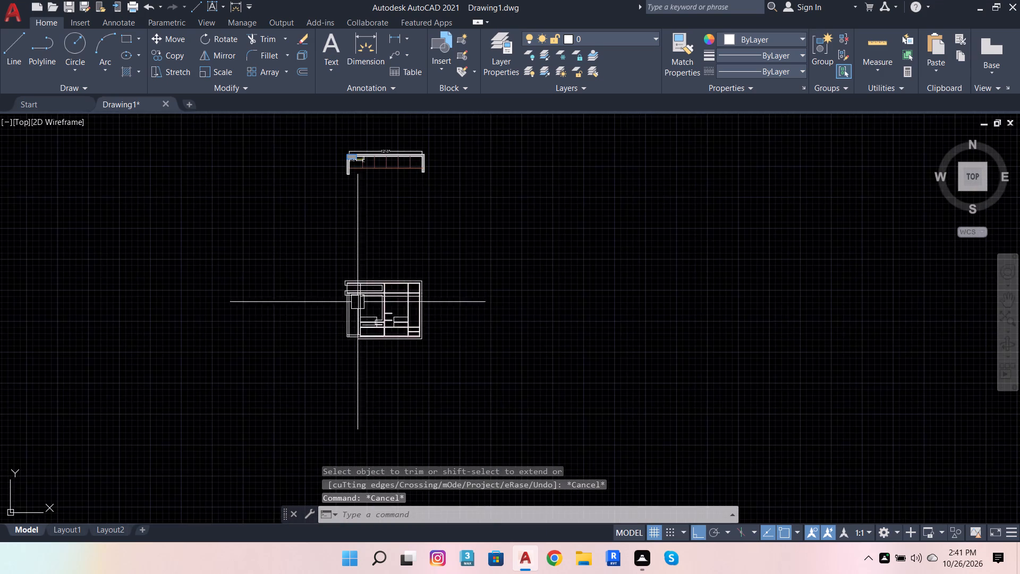
Trim the left bay's 4" offset lines where they overrun the inner frame's upper-left and lower-left corners.
scroll(359, 294, up, 4)
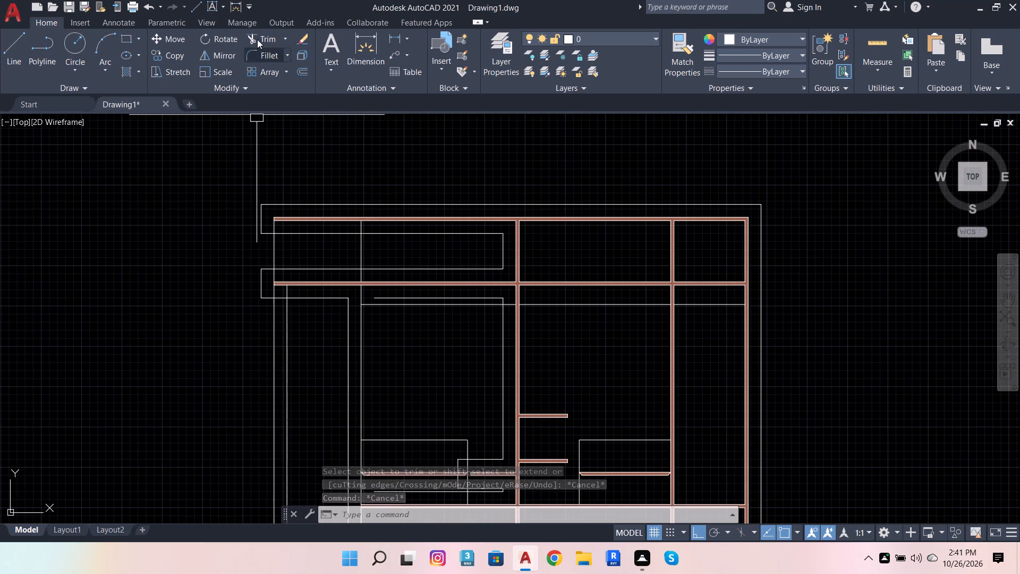
click(258, 36)
scroll(269, 274, up, 2)
click(293, 324)
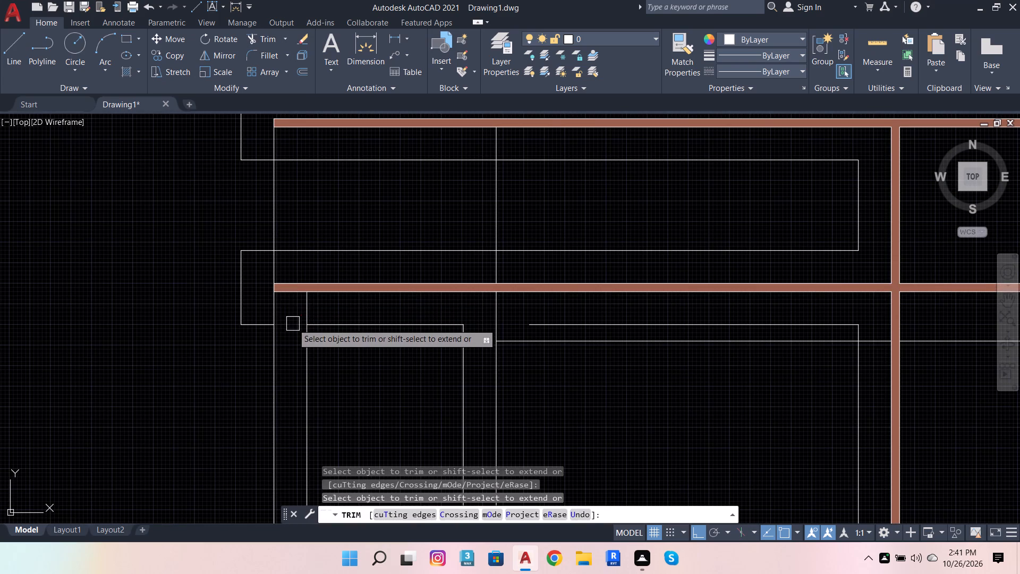
click(307, 308)
scroll(455, 304, down, 3)
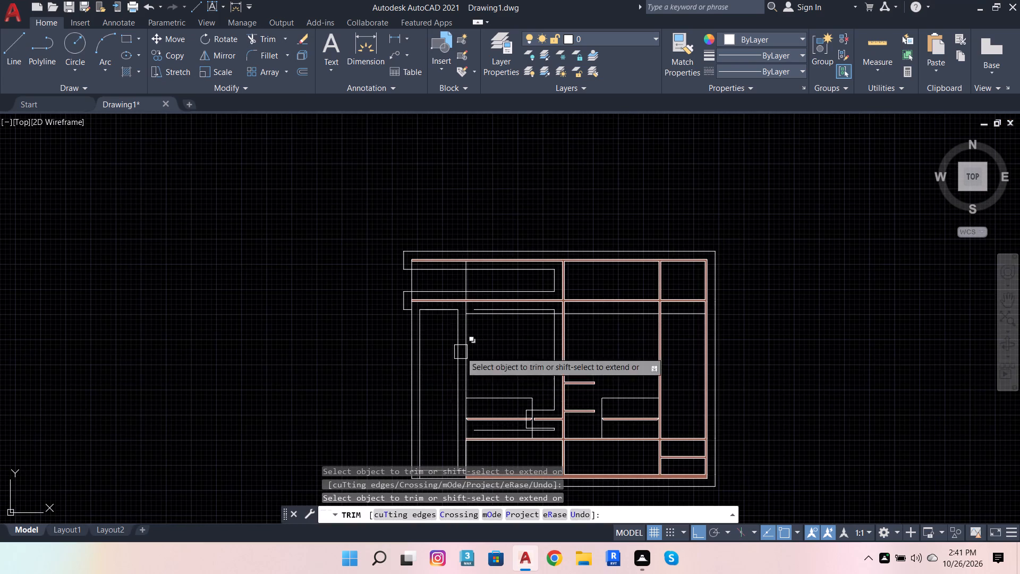
scroll(472, 319, down, 2)
scroll(447, 408, up, 3)
scroll(461, 343, up, 4)
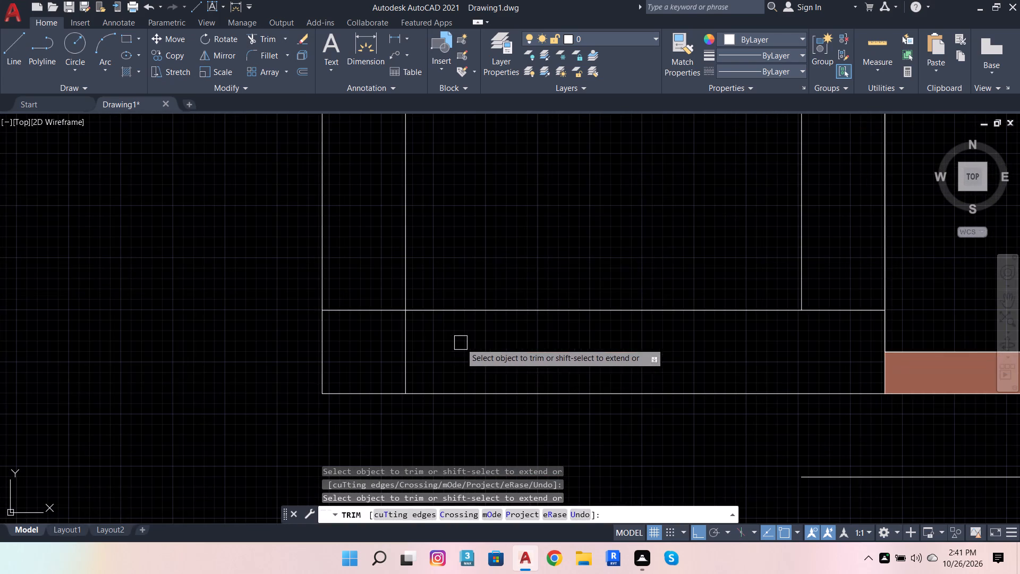
drag(366, 296, 369, 302)
click(409, 359)
scroll(405, 393, down, 3)
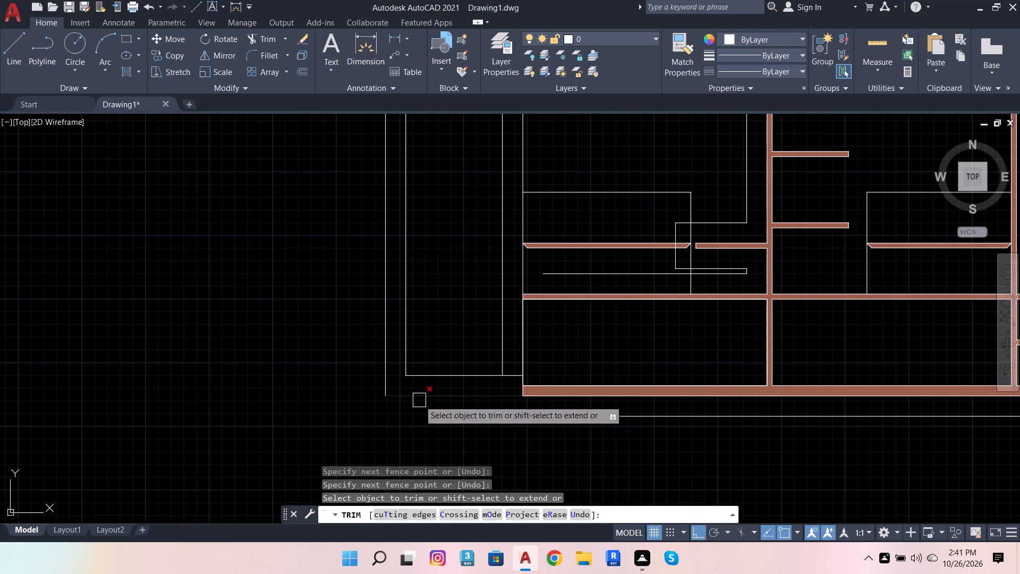
key(Escape)
Erase the two leftover offset outlines, one around the elevation and one inside the bay beside the left bay.
click(546, 417)
scroll(525, 438, down, 3)
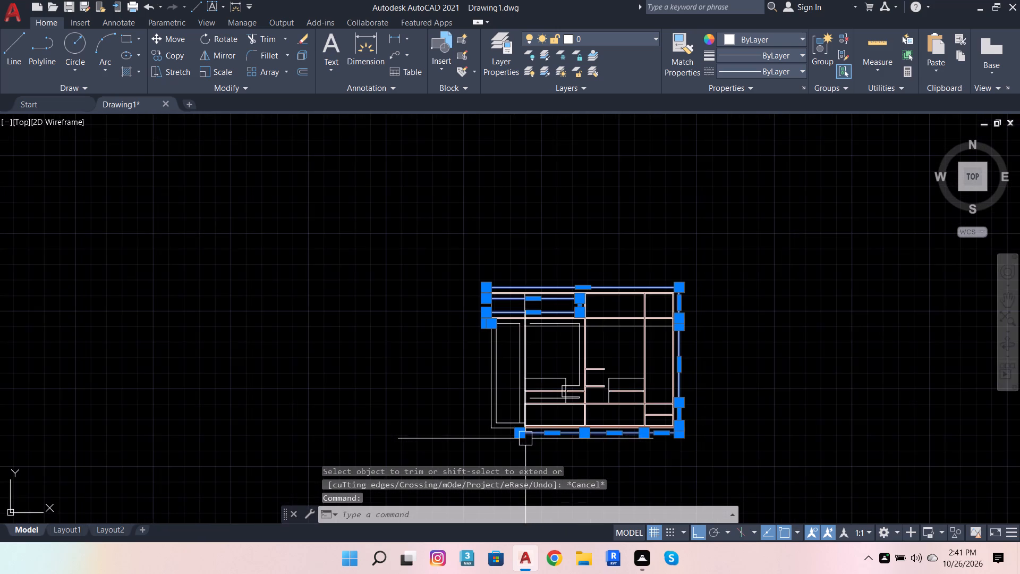
scroll(701, 455, up, 2)
scroll(704, 452, down, 1)
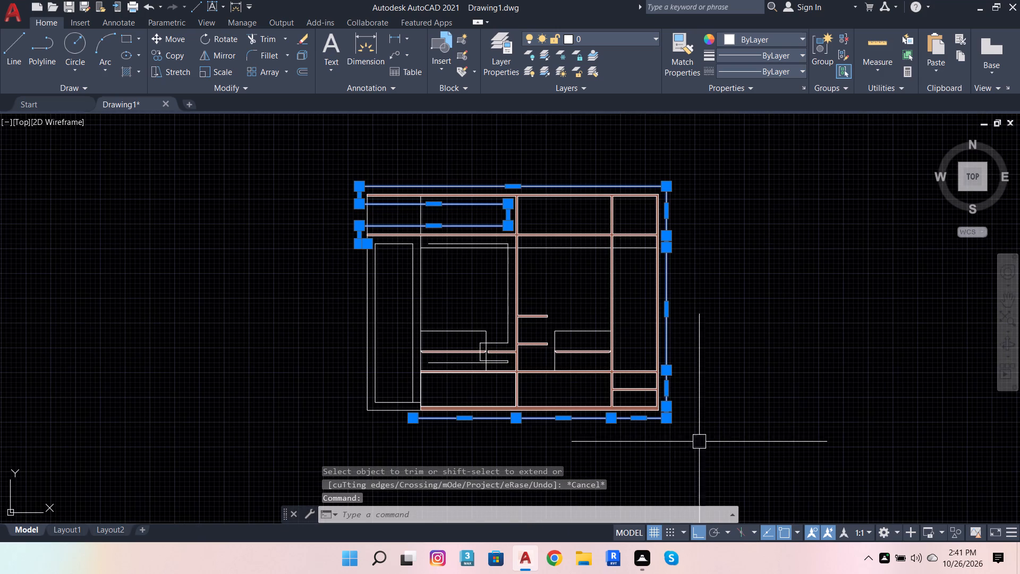
key(shift+Delete)
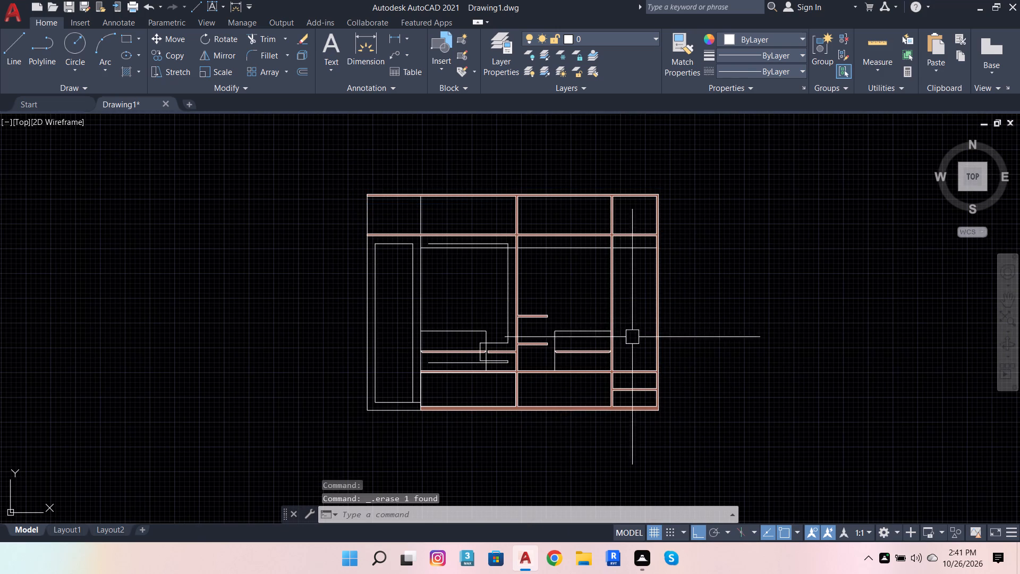
scroll(537, 318, up, 1)
click(478, 356)
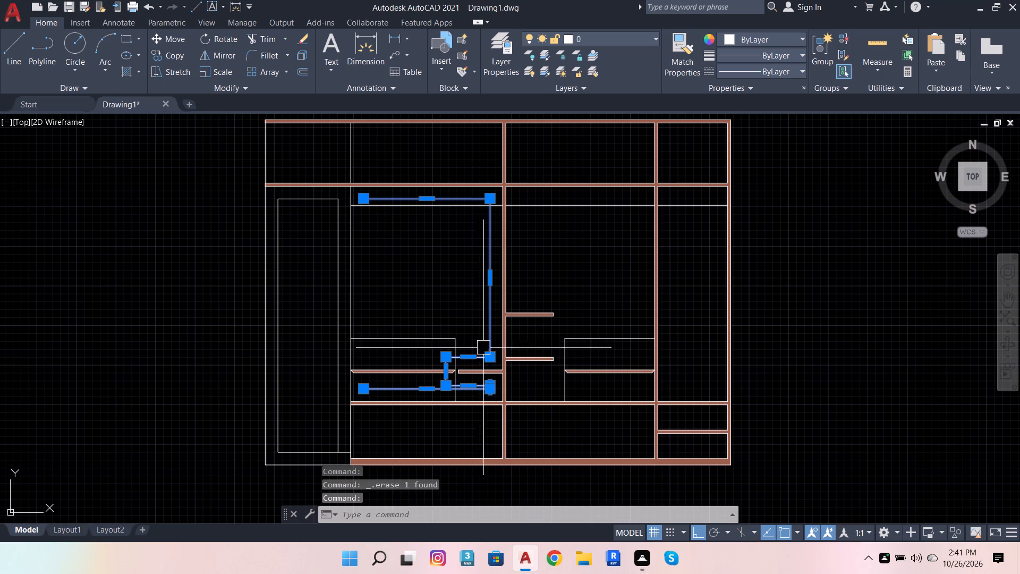
key(shift+Delete)
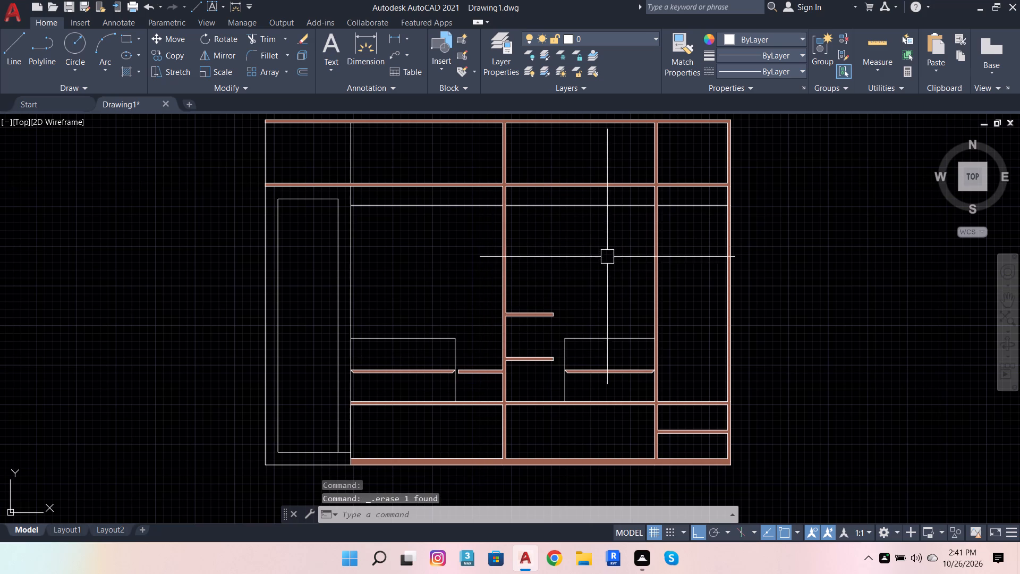
Trim the left bay's inner bottom line where it extends past the inner frame to the bay's right edge.
scroll(336, 435, up, 2)
scroll(398, 363, down, 2)
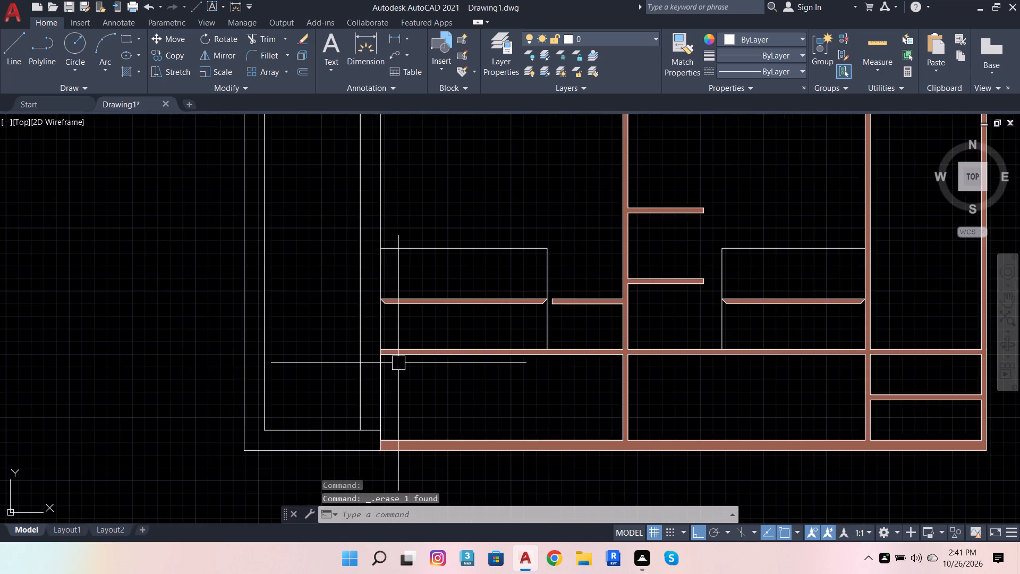
click(251, 42)
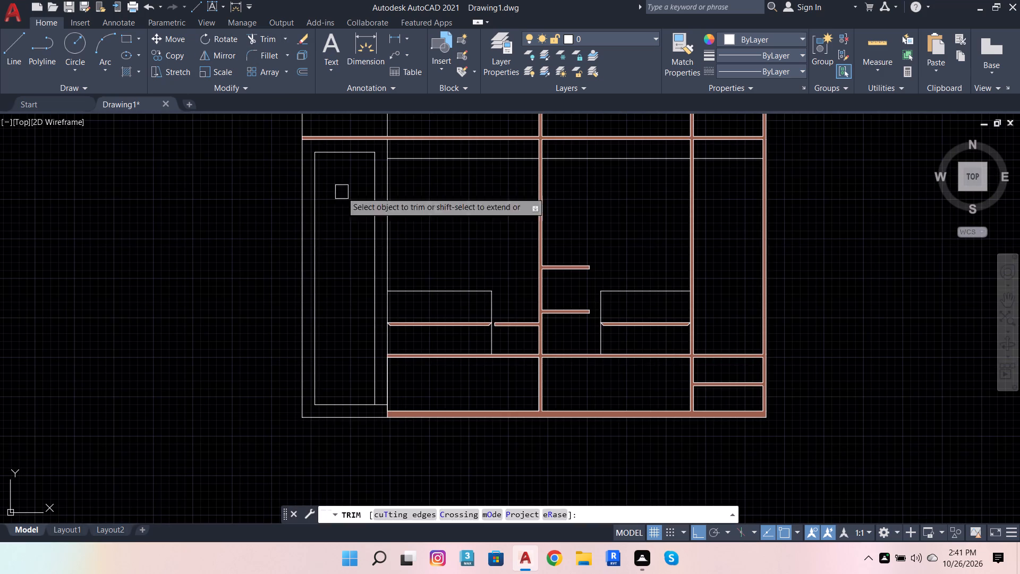
scroll(376, 399, up, 2)
click(384, 411)
scroll(457, 396, down, 2)
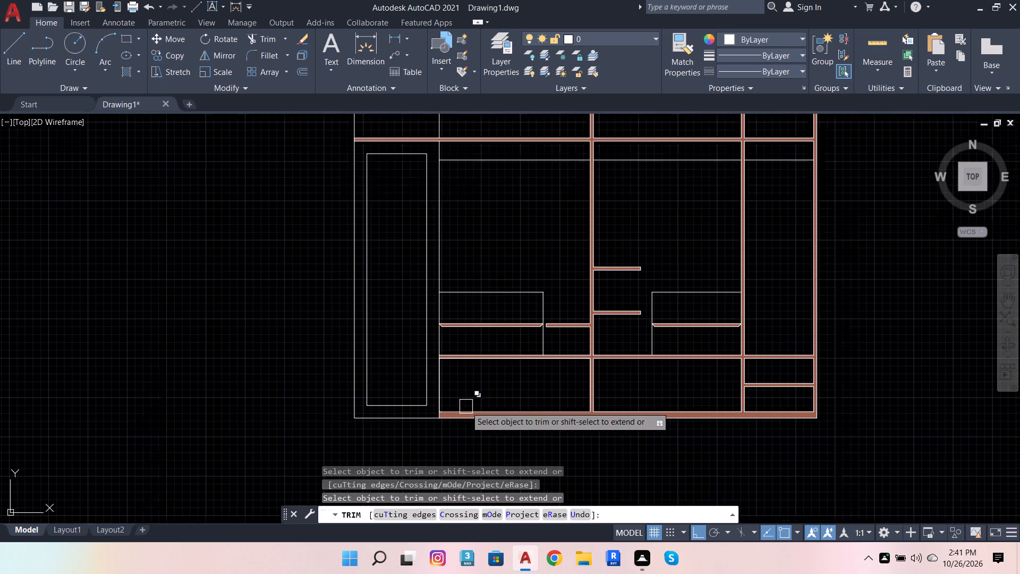
key(Escape)
key(Escape)
key(Escape)
key(Escape)
key(Escape)
key(Escape)
key(Escape)
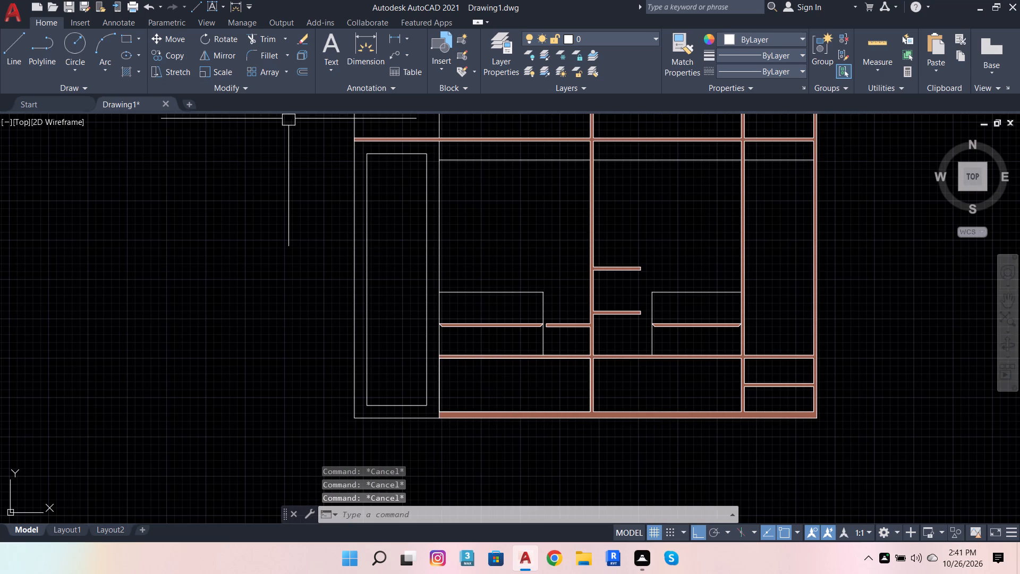
key(Escape)
Offset the inner frame's top-and-right polyline and its bottom line 6" inward in the left bay.
click(402, 150)
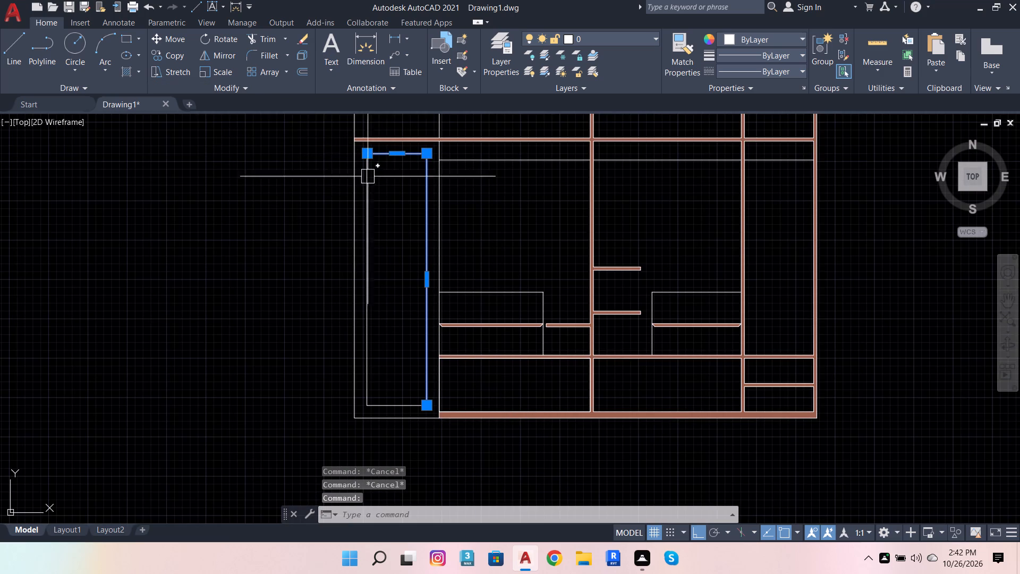
click(303, 68)
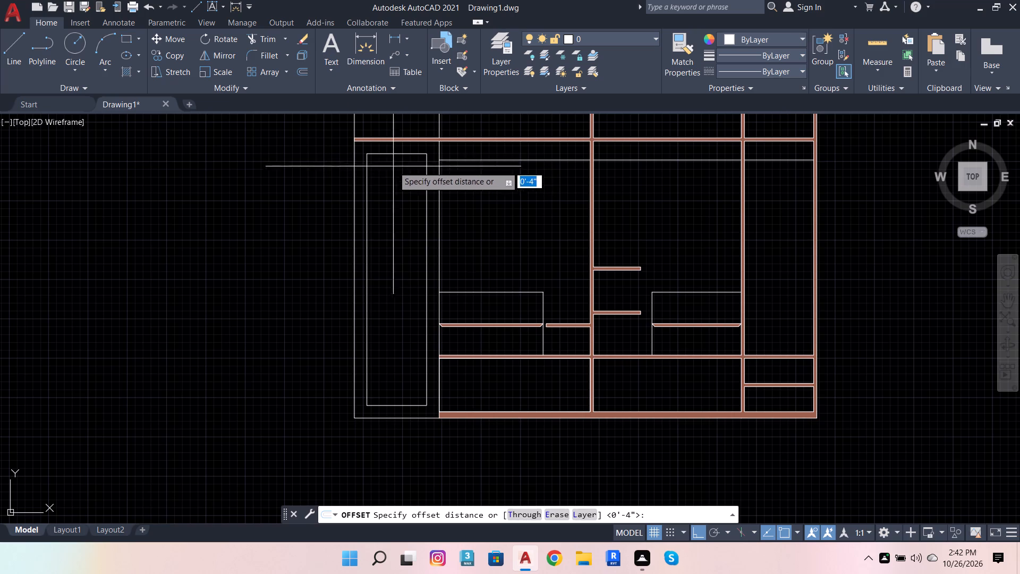
click(378, 158)
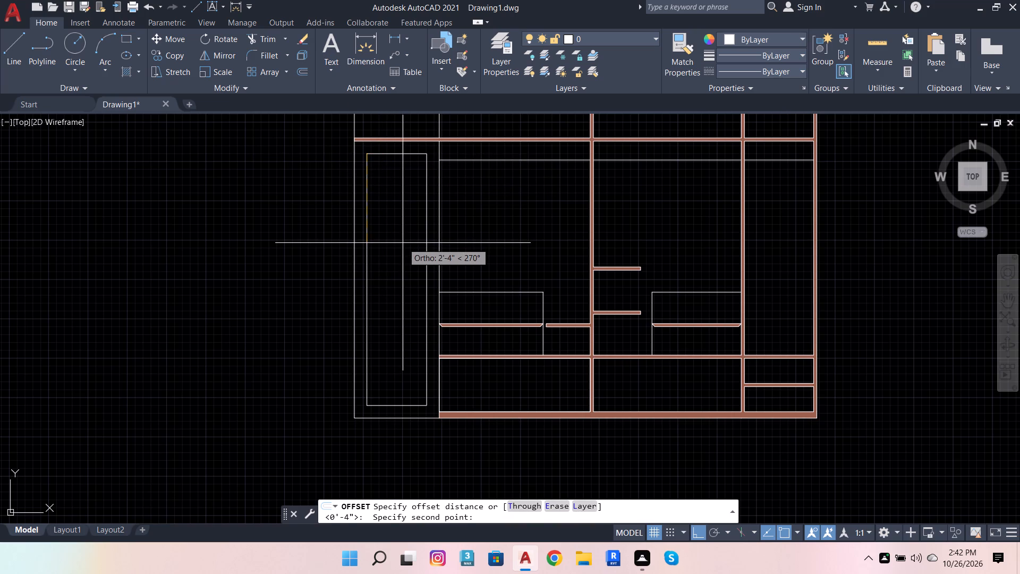
key(6)
key(Return)
click(403, 243)
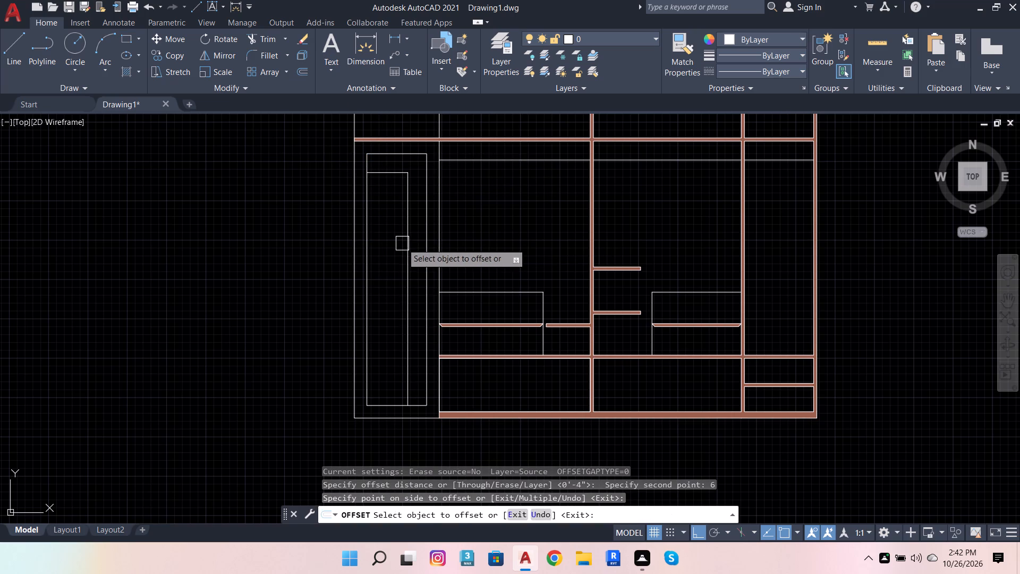
click(387, 404)
click(383, 344)
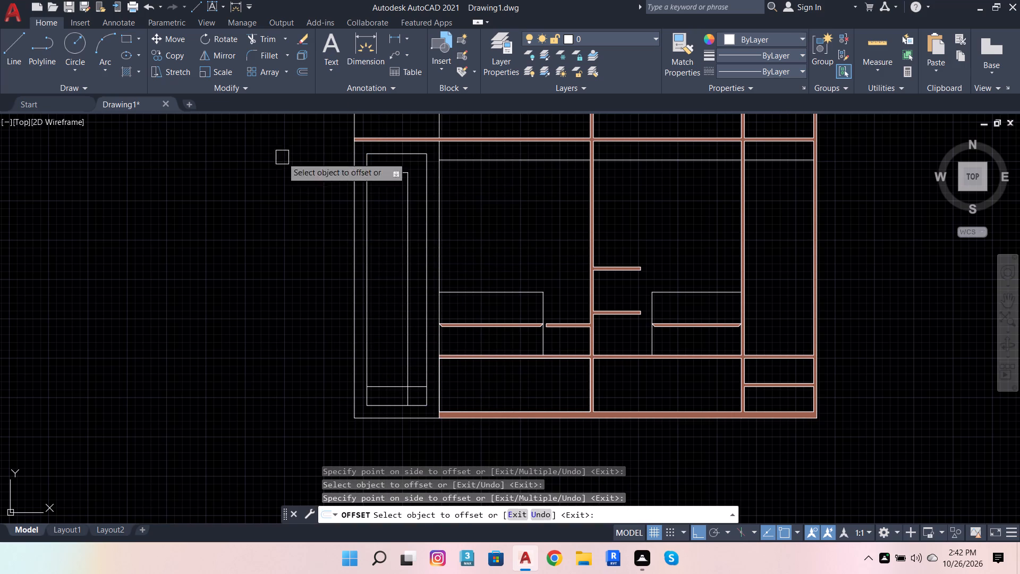
key(Escape)
key(Escape)
key(Escape)
key(Escape)
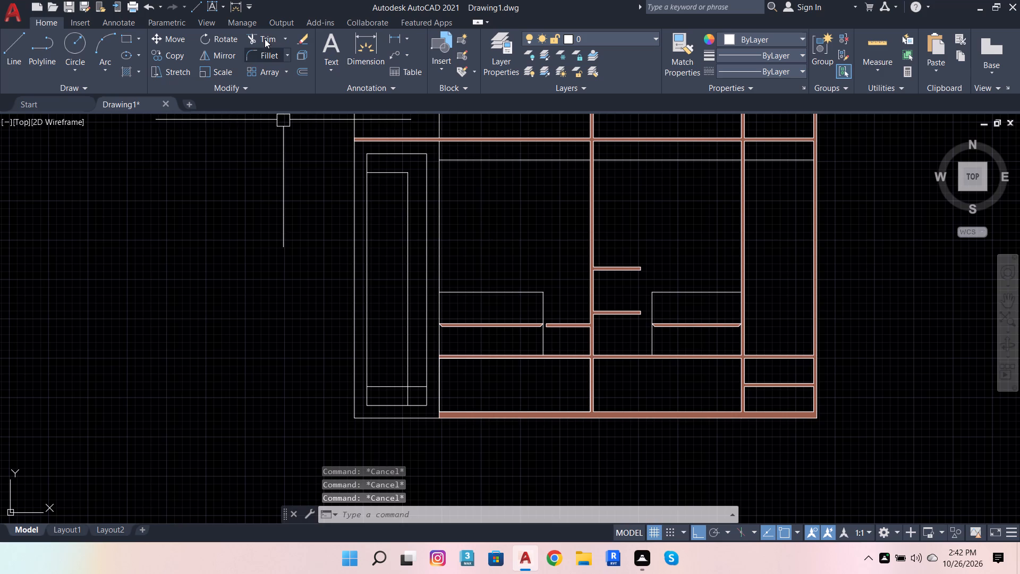
Trim the new 6" offset's vertical line and its overhangs, keeping only horizontal lines across the inner frame.
click(265, 39)
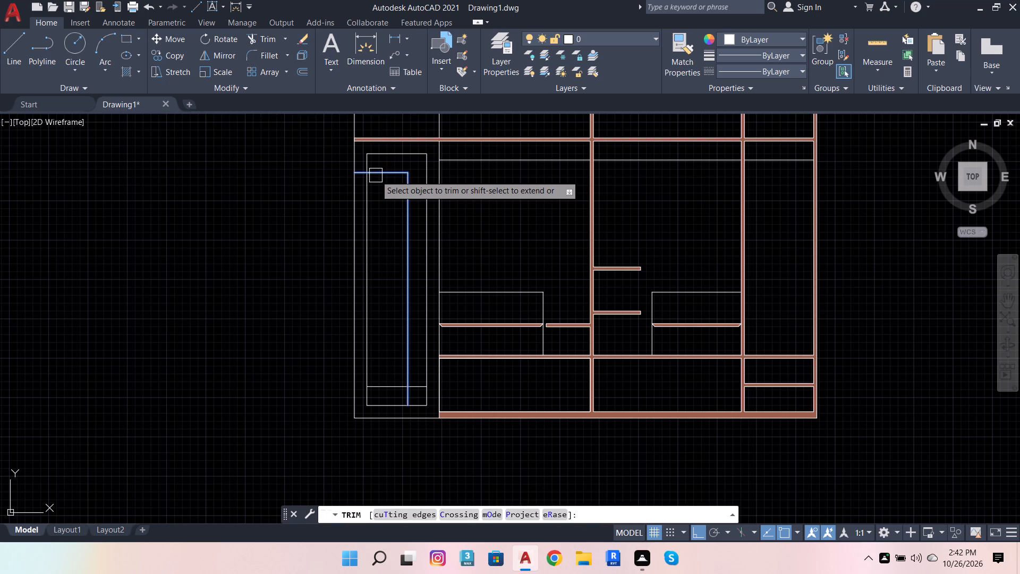
shift+click(389, 174)
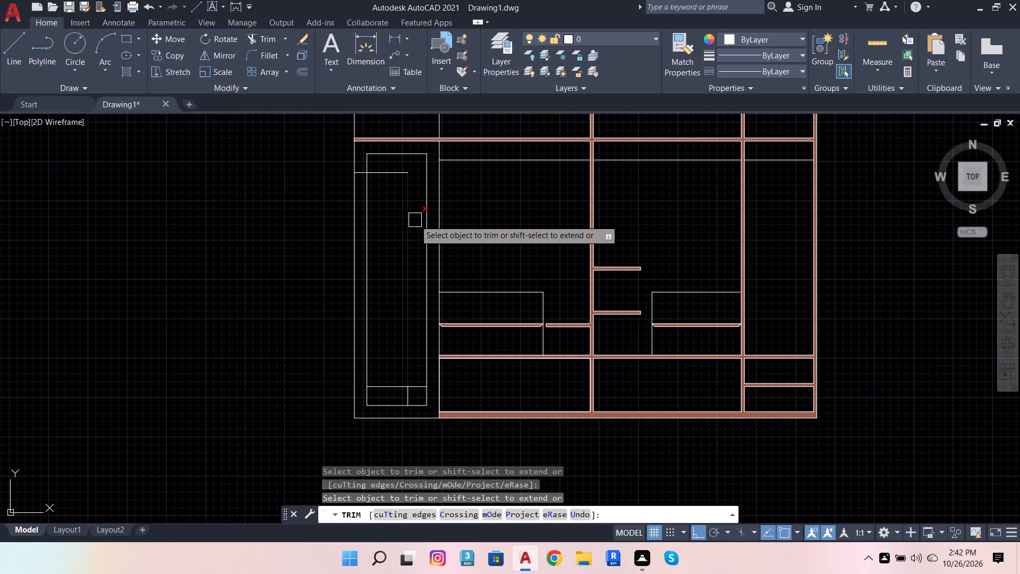
click(414, 220)
shift+click(396, 175)
scroll(366, 174, up, 3)
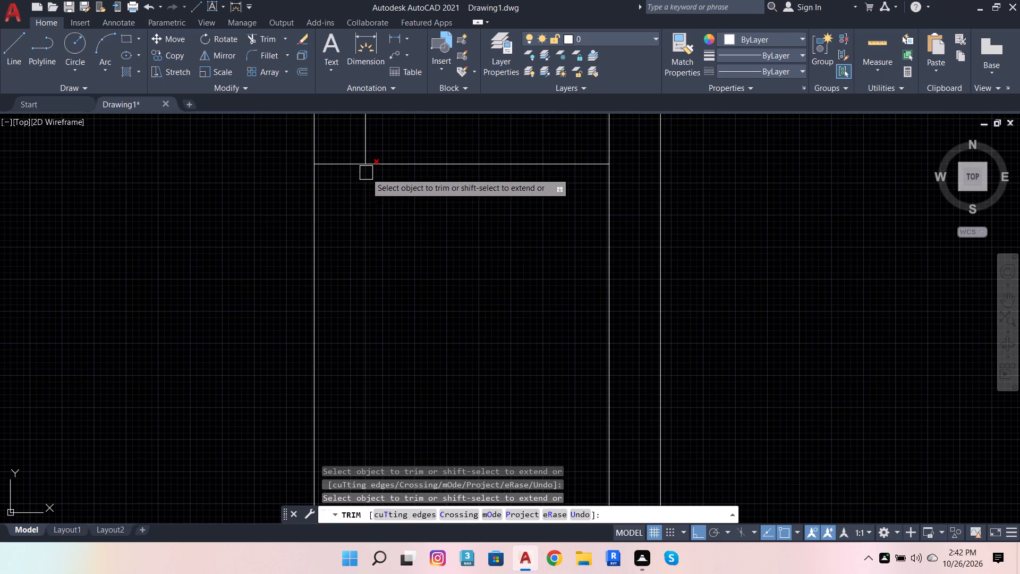
click(343, 164)
scroll(429, 224, down, 5)
scroll(435, 328, up, 3)
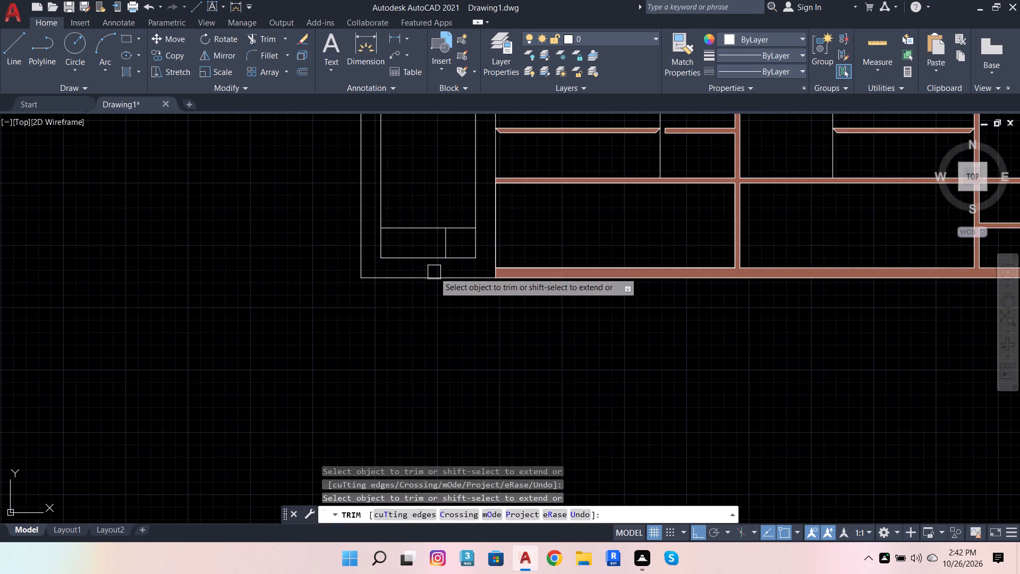
click(443, 243)
scroll(478, 322, down, 2)
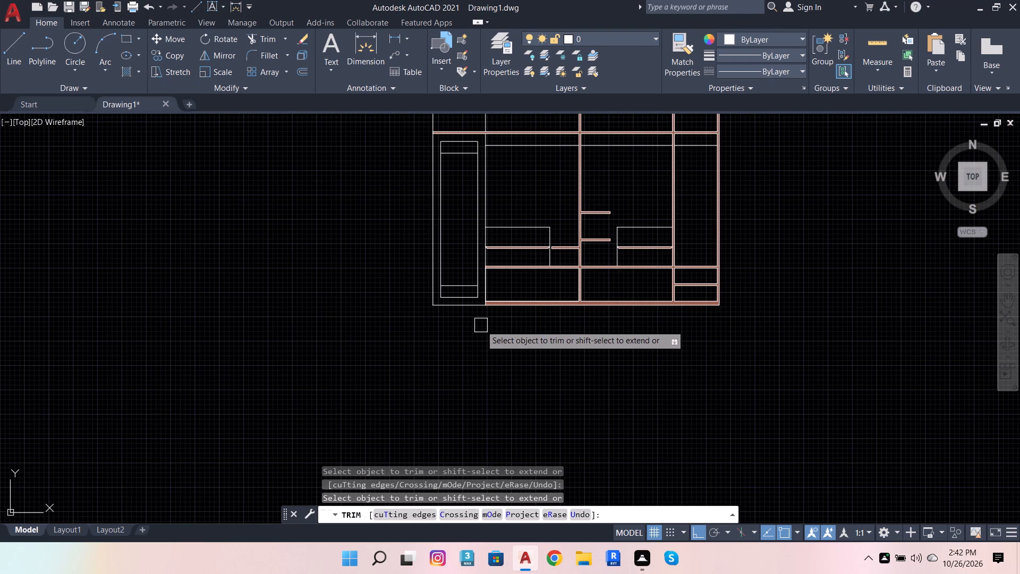
Trim away the inner frame's outermost bottom and top edges between its two vertical lines.
scroll(465, 302, up, 2)
click(459, 289)
scroll(472, 334, down, 3)
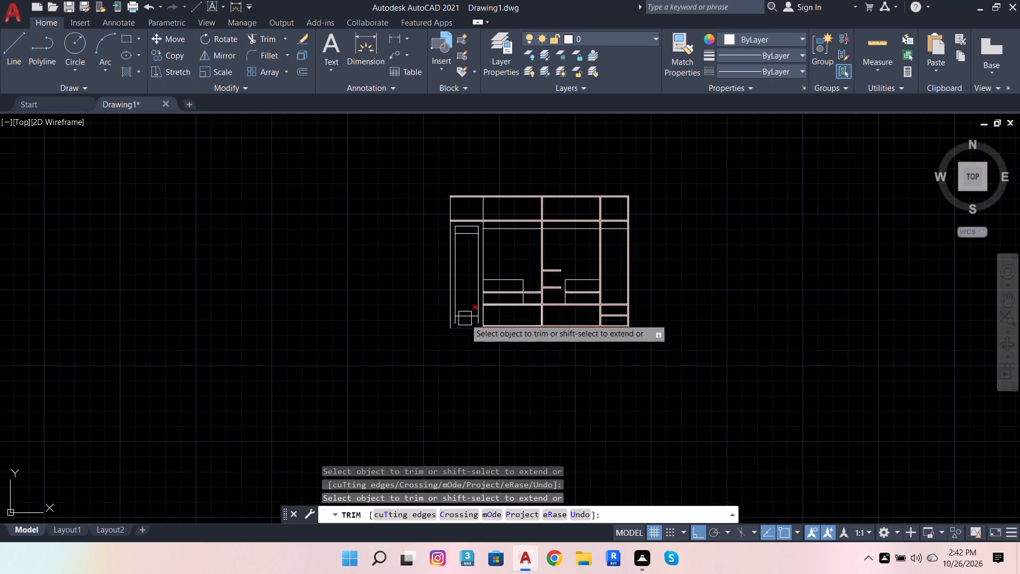
scroll(459, 235, up, 3)
click(474, 196)
scroll(470, 331, down, 2)
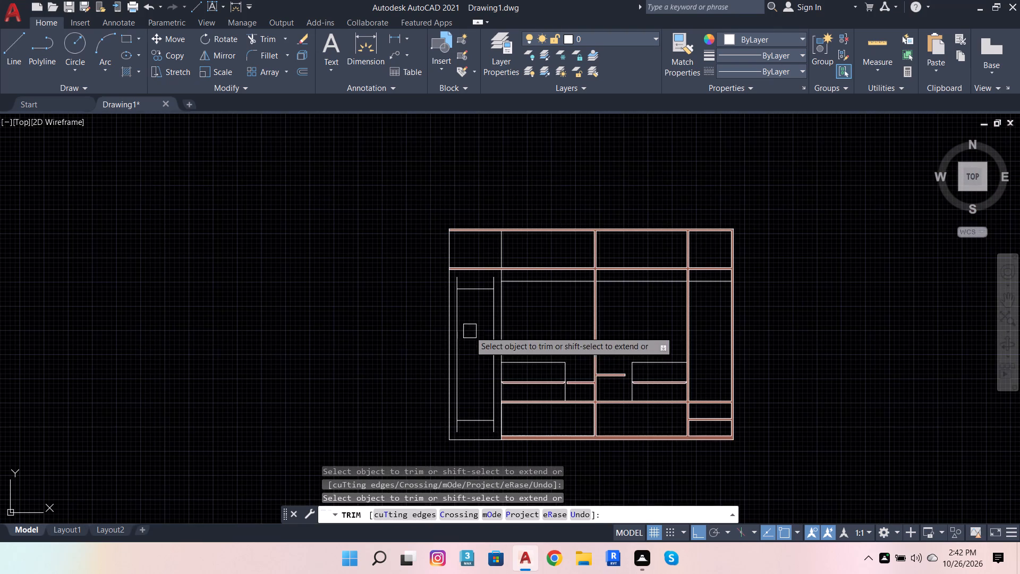
key(Escape)
key(Escape)
key(Escape)
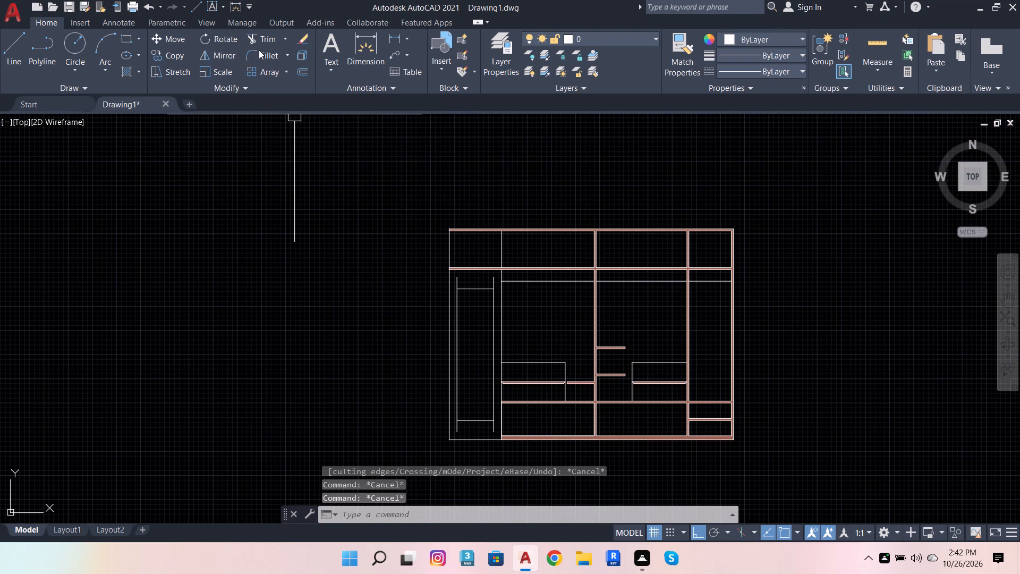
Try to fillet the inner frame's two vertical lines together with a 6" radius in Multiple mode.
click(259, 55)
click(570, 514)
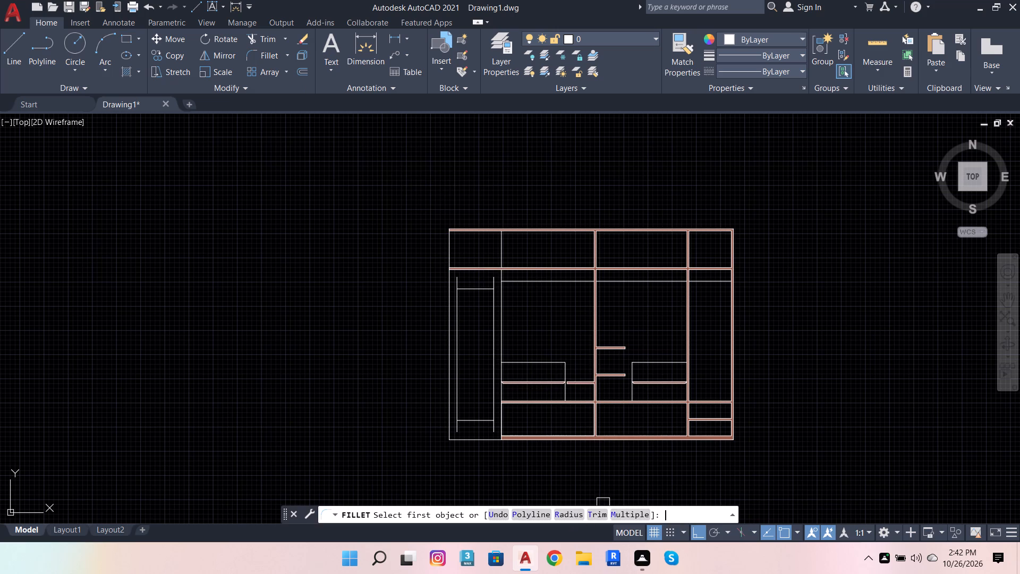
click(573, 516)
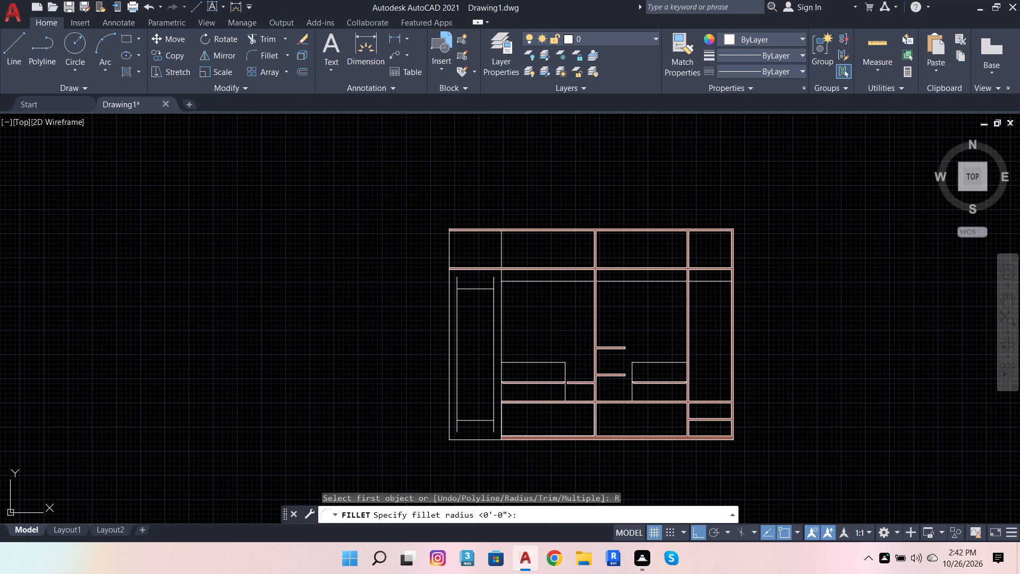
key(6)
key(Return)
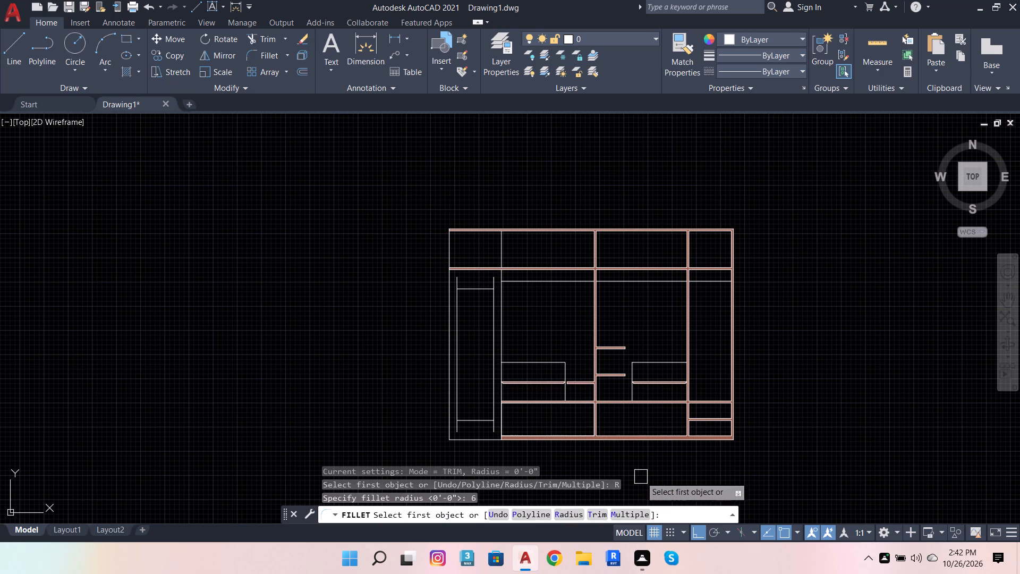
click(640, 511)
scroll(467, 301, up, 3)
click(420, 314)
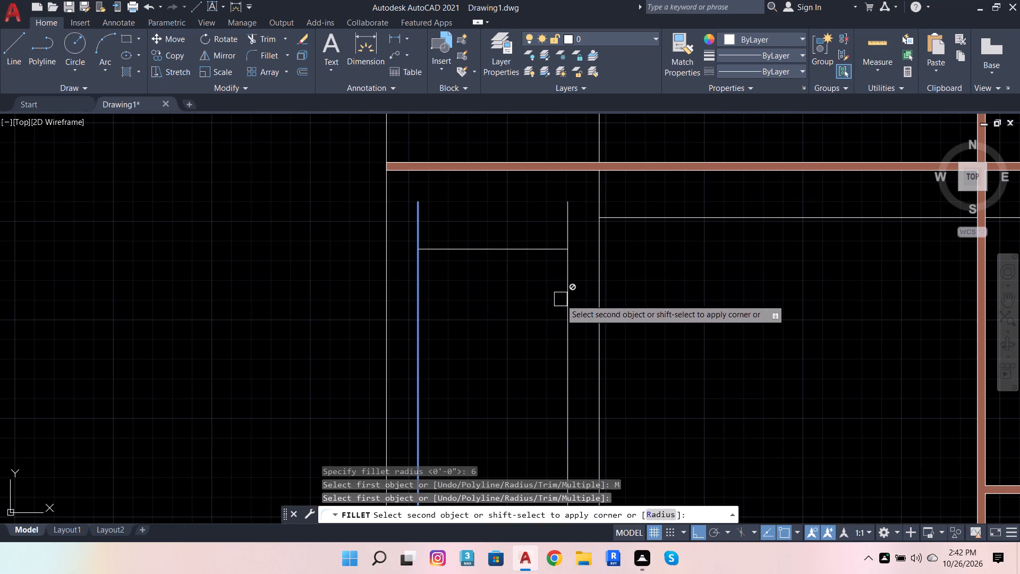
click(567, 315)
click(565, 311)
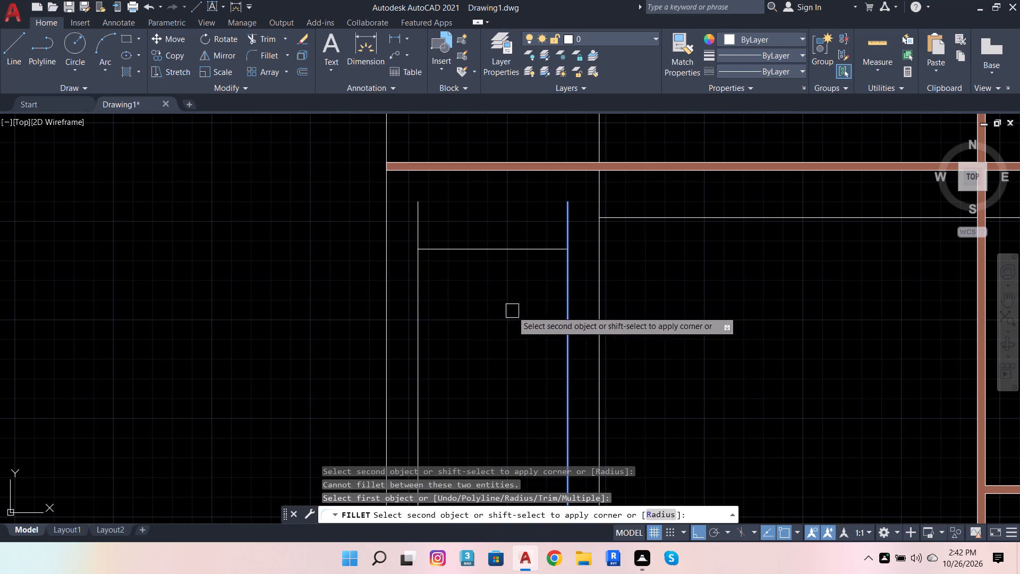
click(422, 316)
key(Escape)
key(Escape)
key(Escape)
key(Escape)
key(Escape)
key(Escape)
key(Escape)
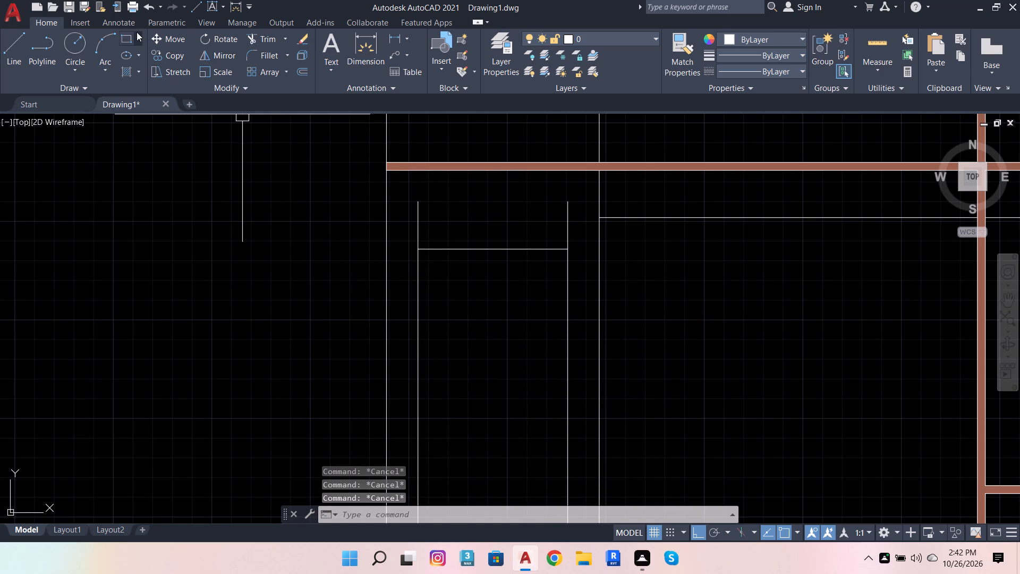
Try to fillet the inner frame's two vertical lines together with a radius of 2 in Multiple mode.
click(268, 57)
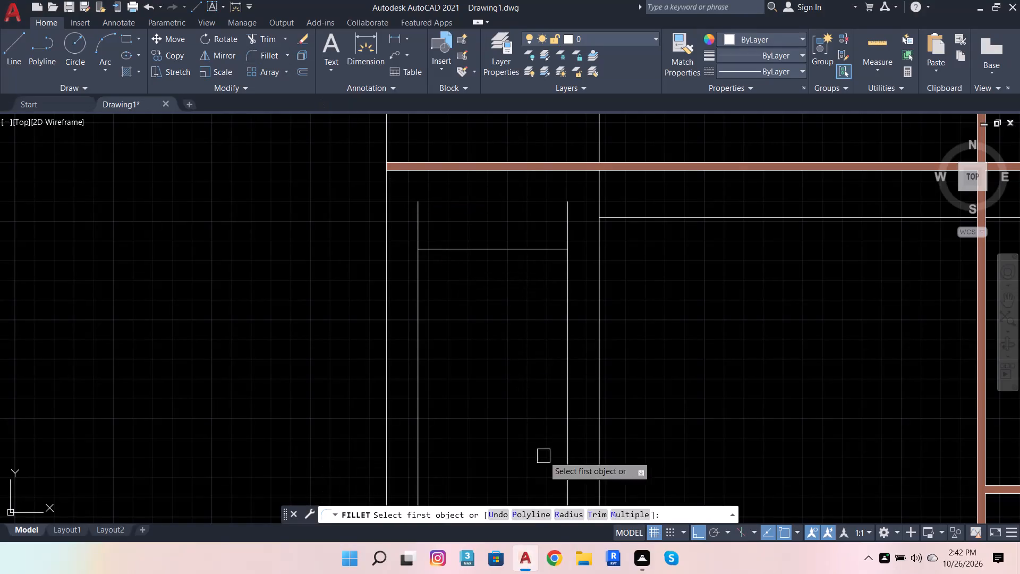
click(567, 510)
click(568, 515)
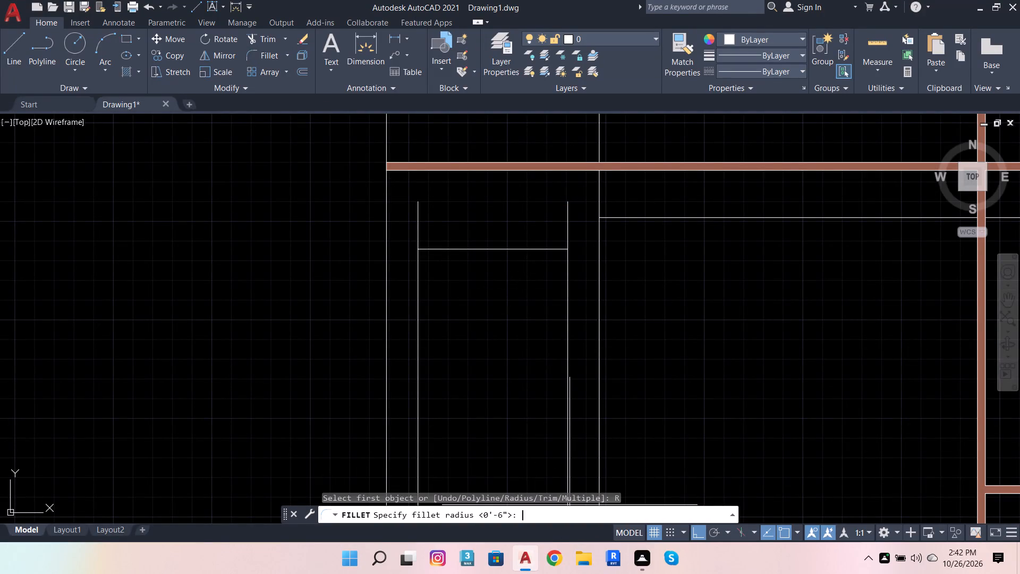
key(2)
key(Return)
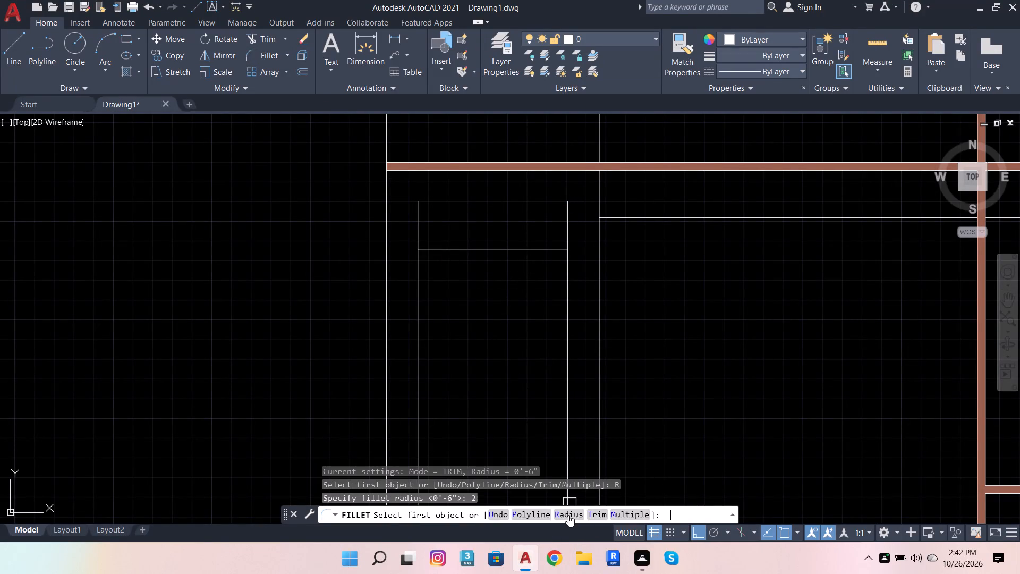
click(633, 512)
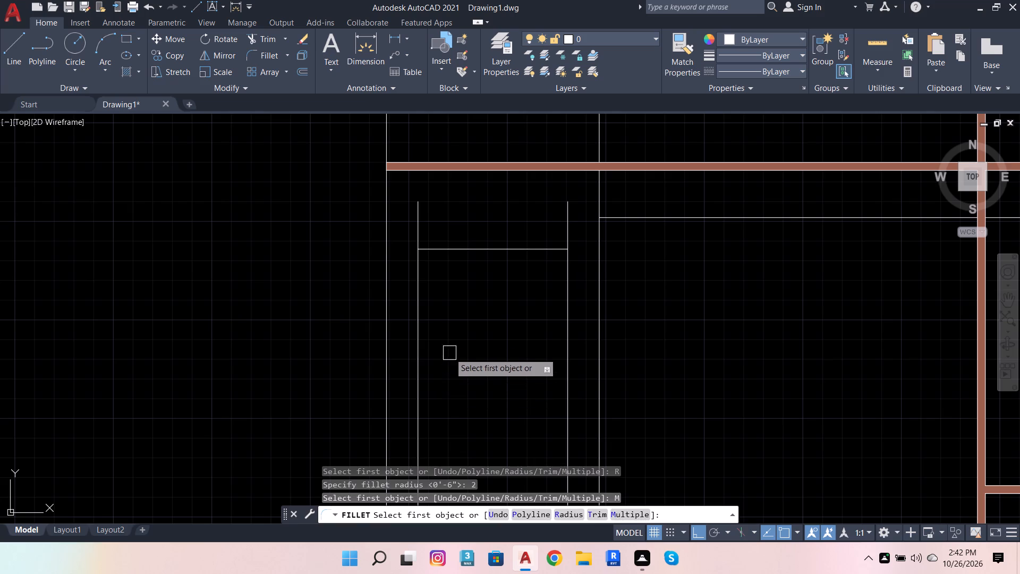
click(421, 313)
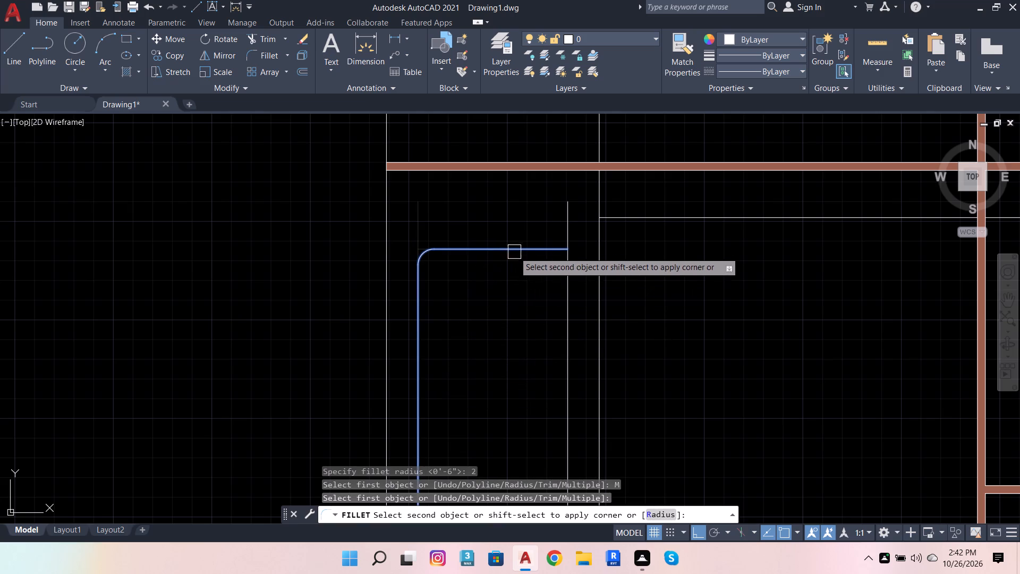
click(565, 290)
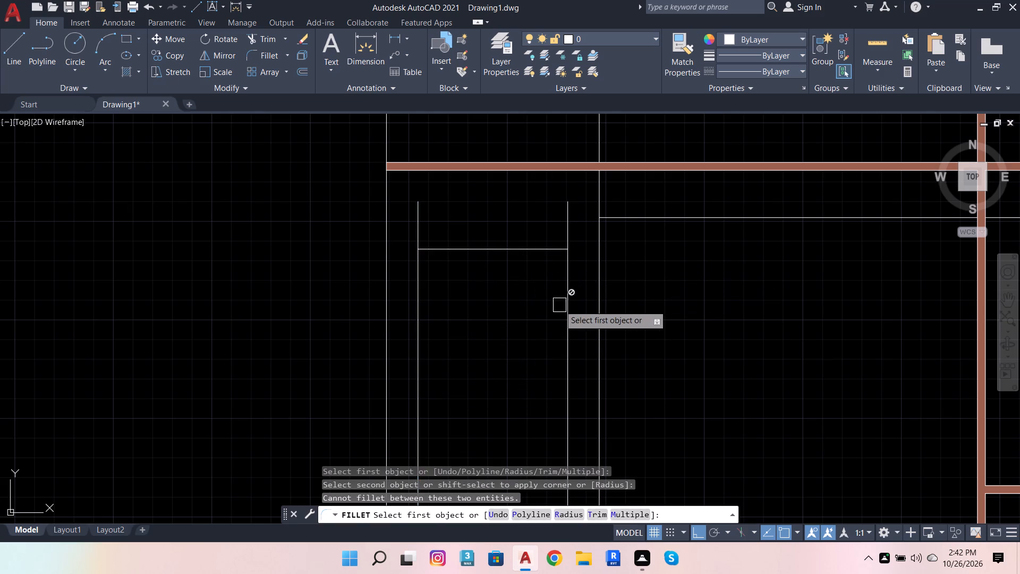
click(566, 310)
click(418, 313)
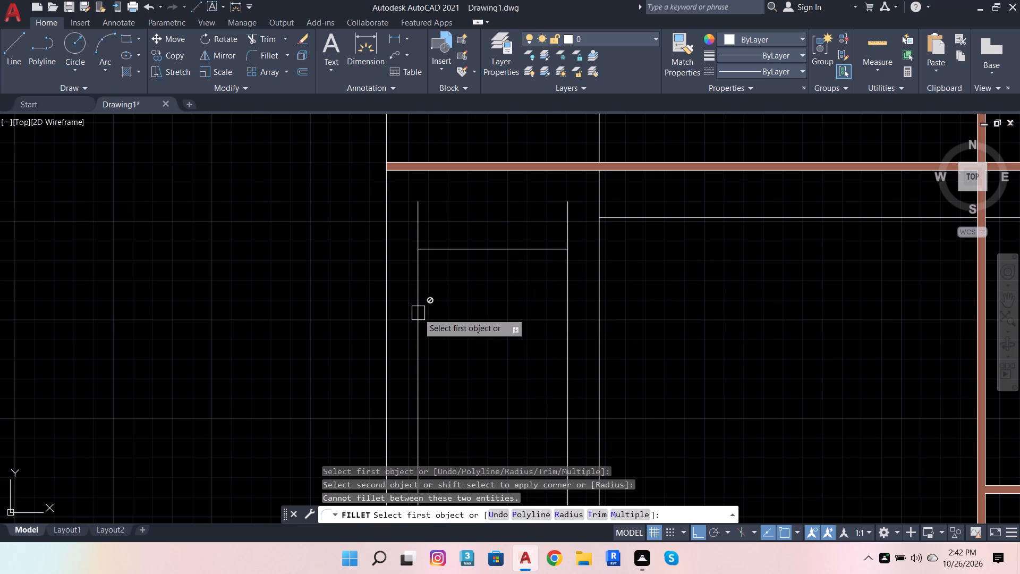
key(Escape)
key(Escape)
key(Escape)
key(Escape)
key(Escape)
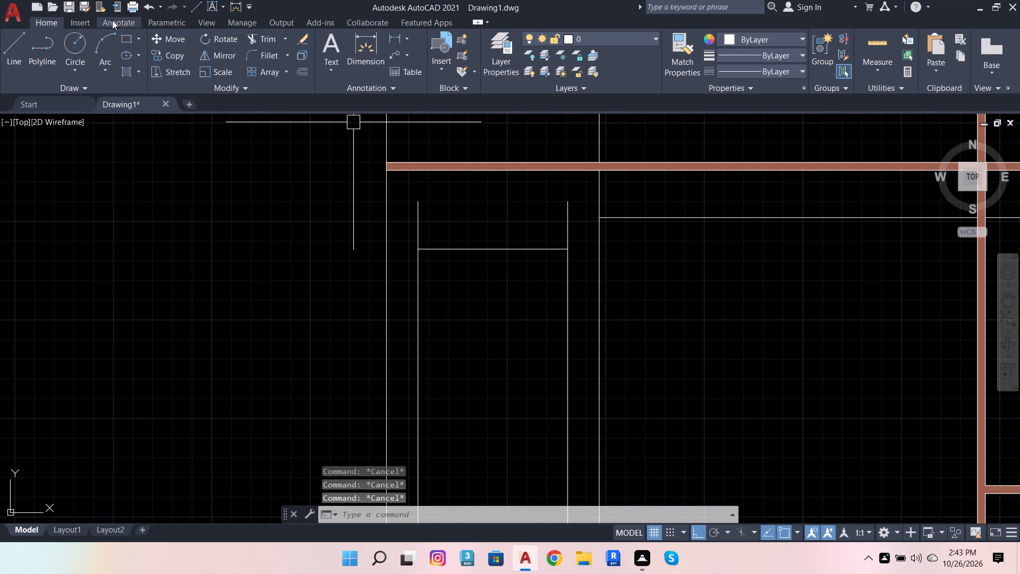
Draw a three-point arch over the inner frame's top line, from its left end through its right end and slightly beyond.
click(107, 37)
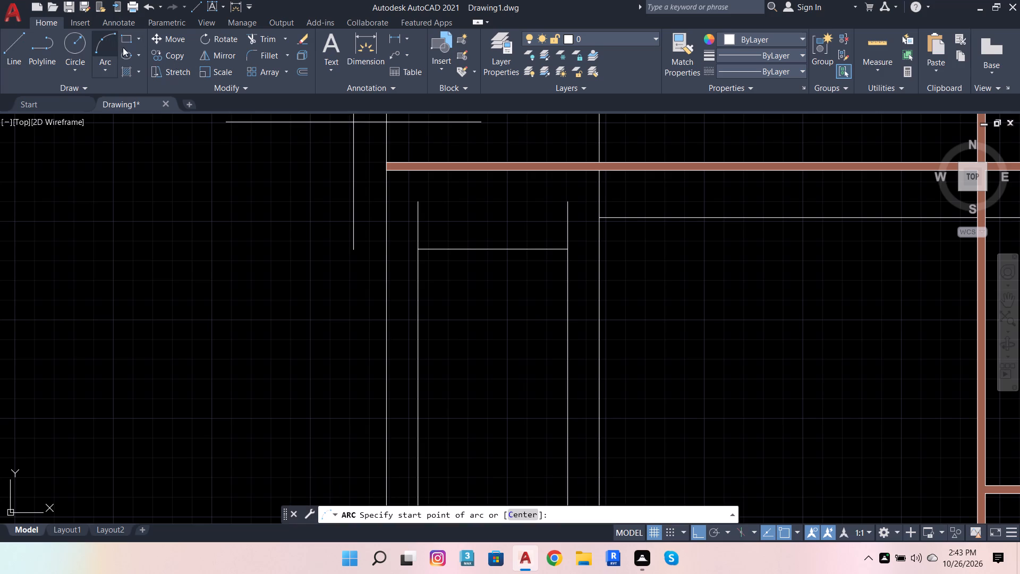
click(418, 247)
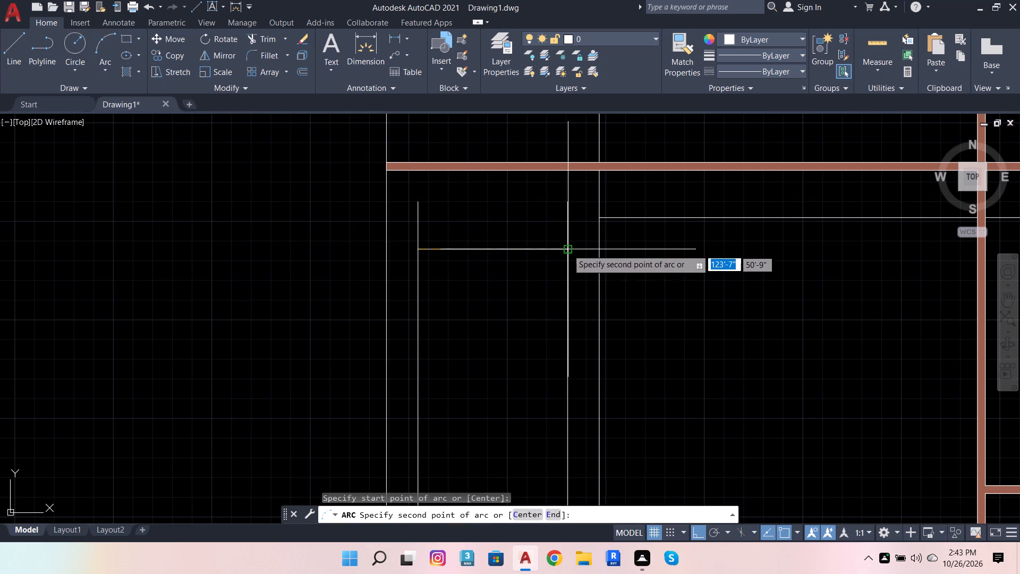
click(571, 247)
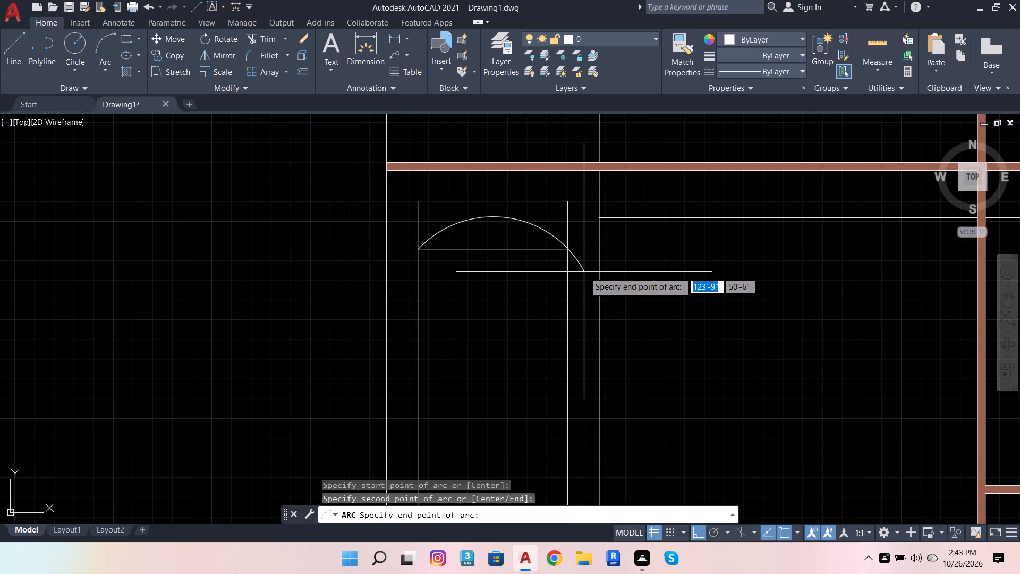
click(576, 267)
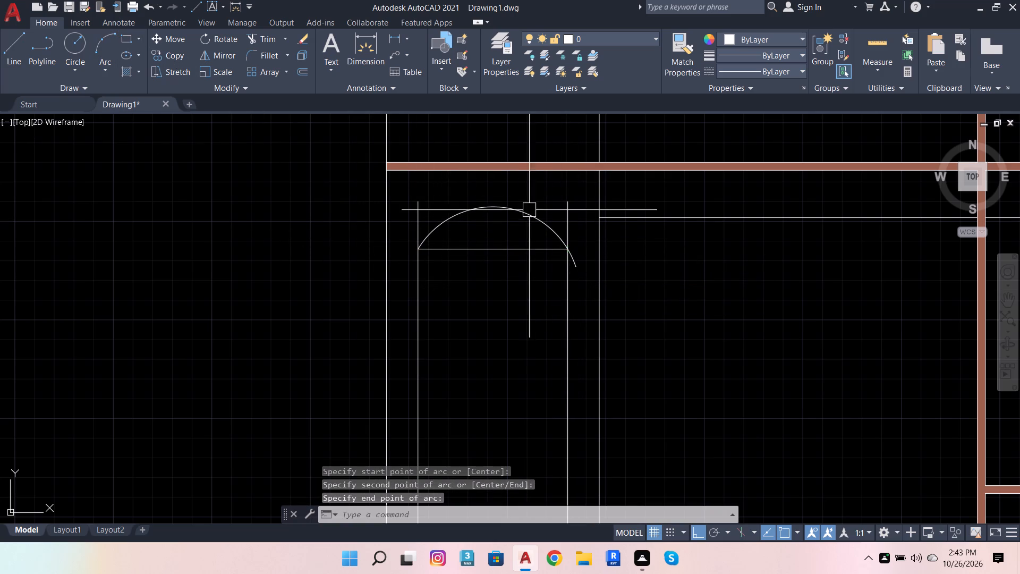
Trim the arch's overhang, the horizontal line beneath it and both vertical line stubs above its ends.
click(263, 37)
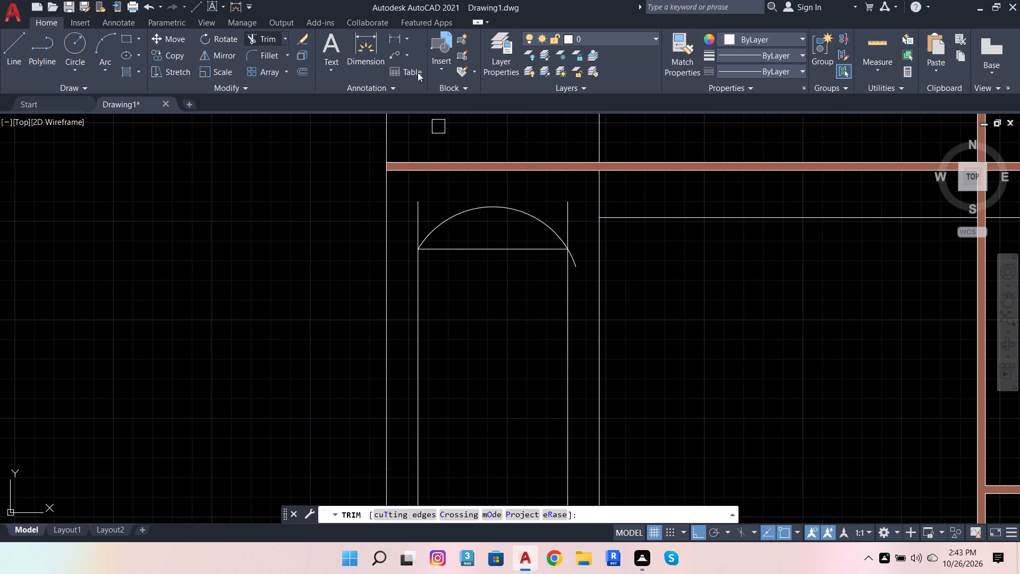
scroll(575, 269, up, 2)
click(580, 249)
click(552, 156)
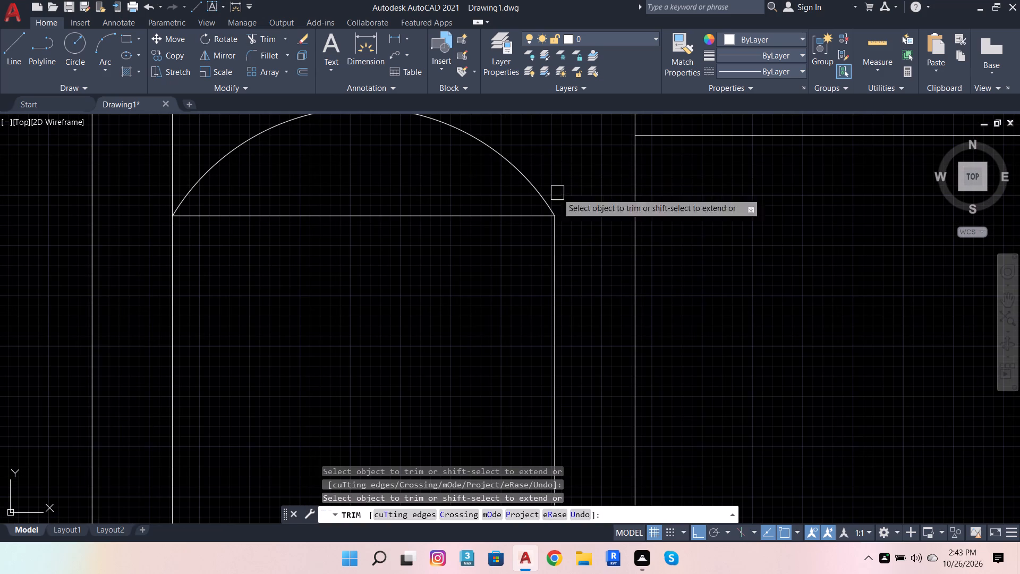
drag(479, 209, 482, 217)
scroll(443, 304, down, 2)
drag(336, 226, 338, 231)
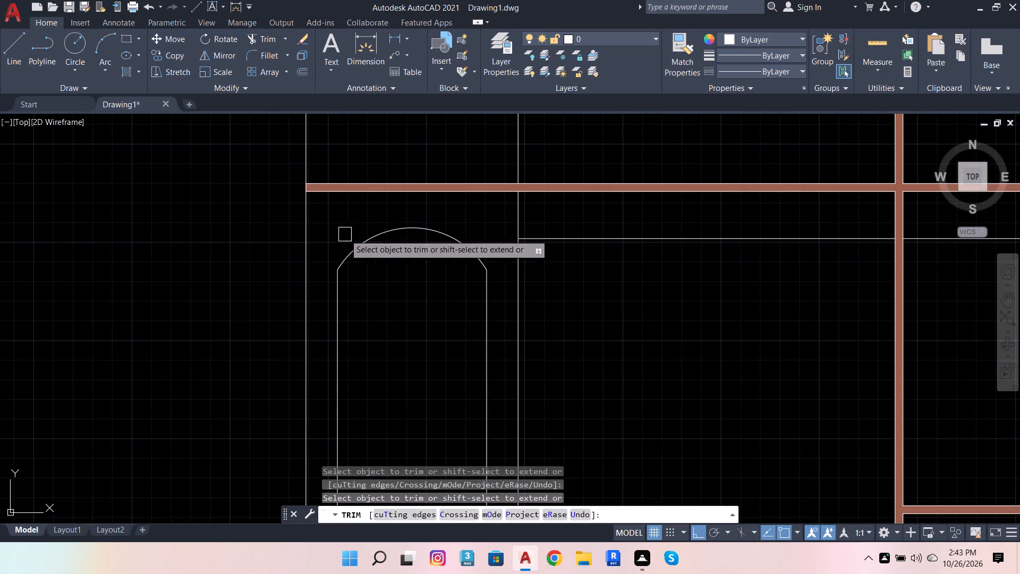
scroll(510, 357, down, 2)
scroll(577, 337, down, 3)
key(Escape)
key(Escape)
Mirror the top arch about the horizontal line through its ends, keeping the source arc.
scroll(553, 360, up, 3)
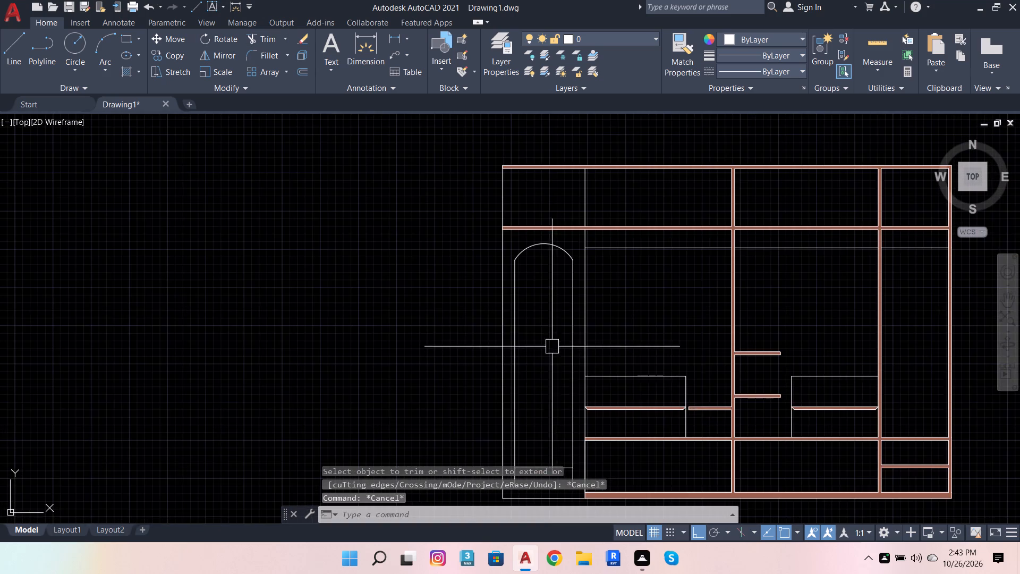
scroll(570, 361, down, 2)
scroll(585, 402, up, 3)
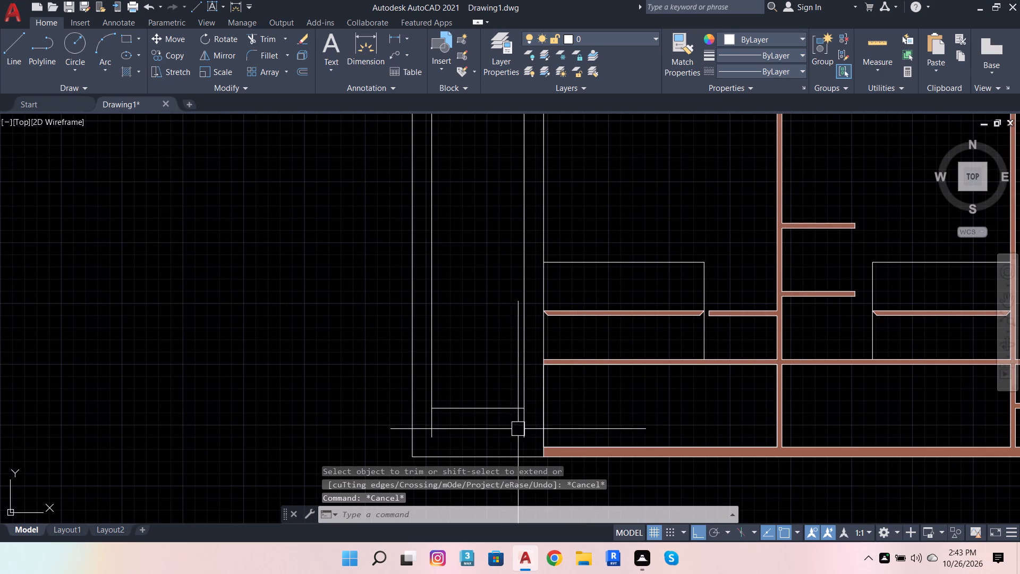
scroll(516, 437, down, 2)
scroll(501, 292, up, 2)
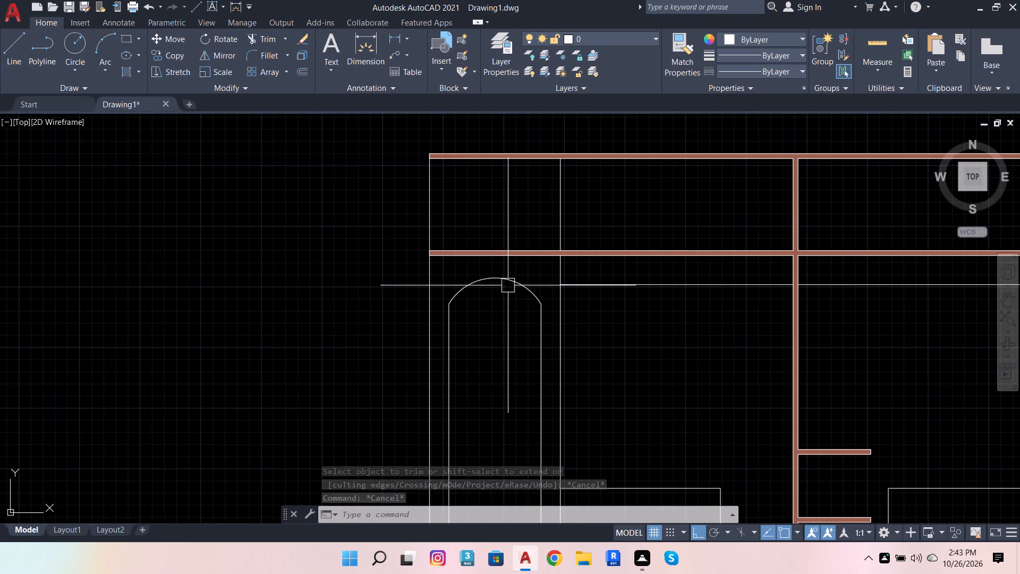
click(508, 285)
click(217, 56)
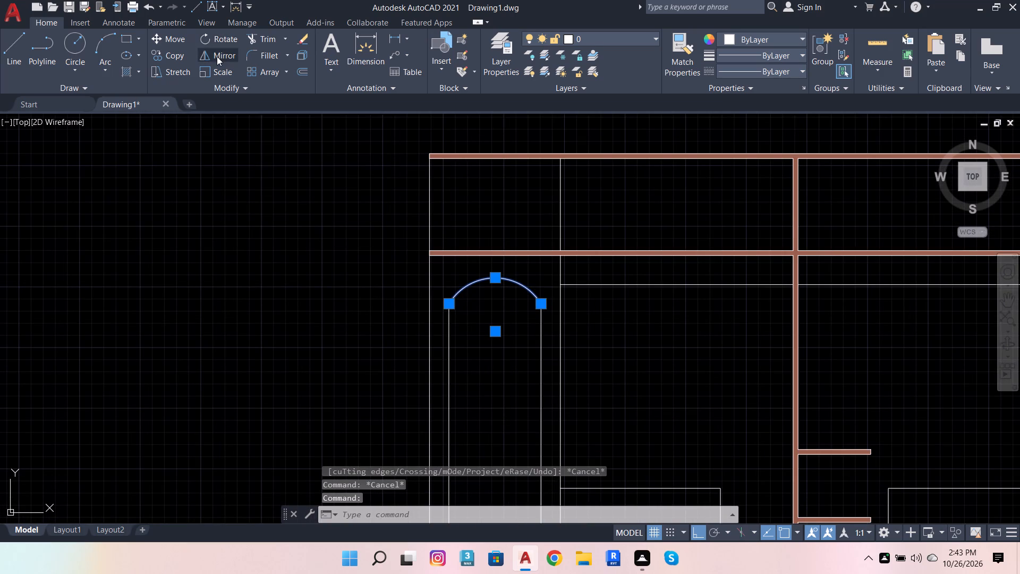
click(452, 303)
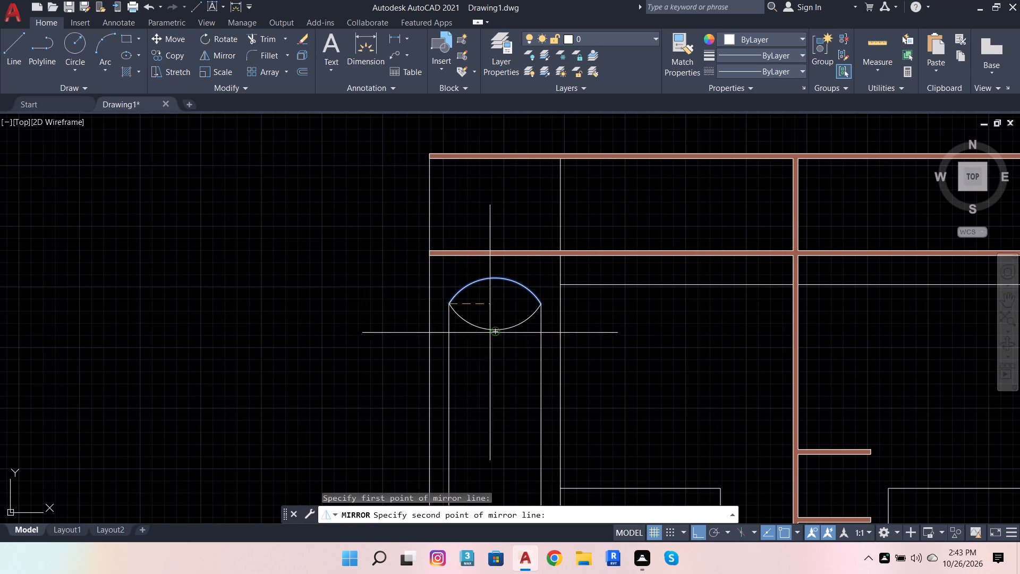
click(643, 323)
drag(662, 372, 643, 323)
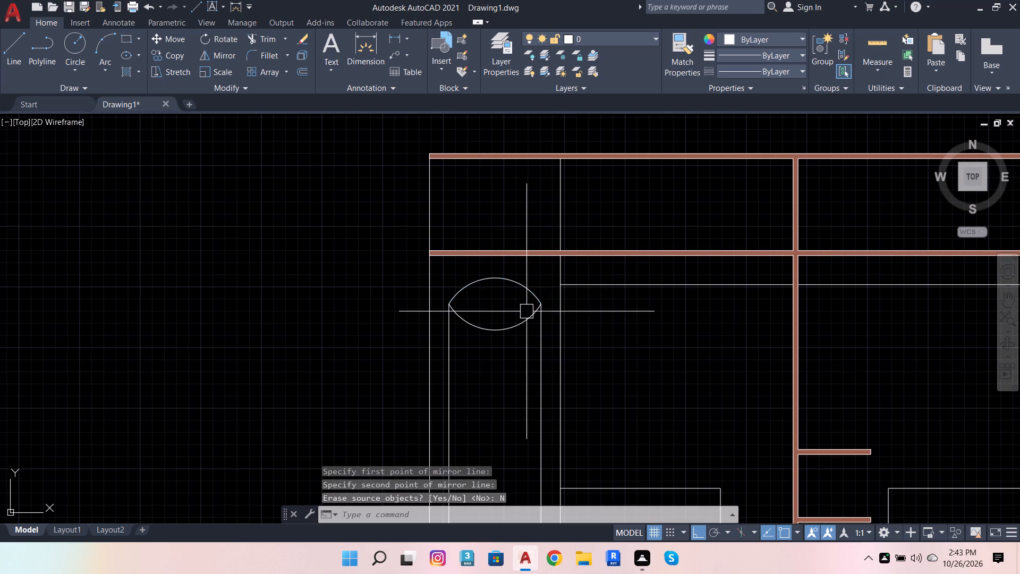
Move the mirrored arc from its right end down to the right end of the inner frame's bottom horizontal line.
click(524, 313)
click(181, 43)
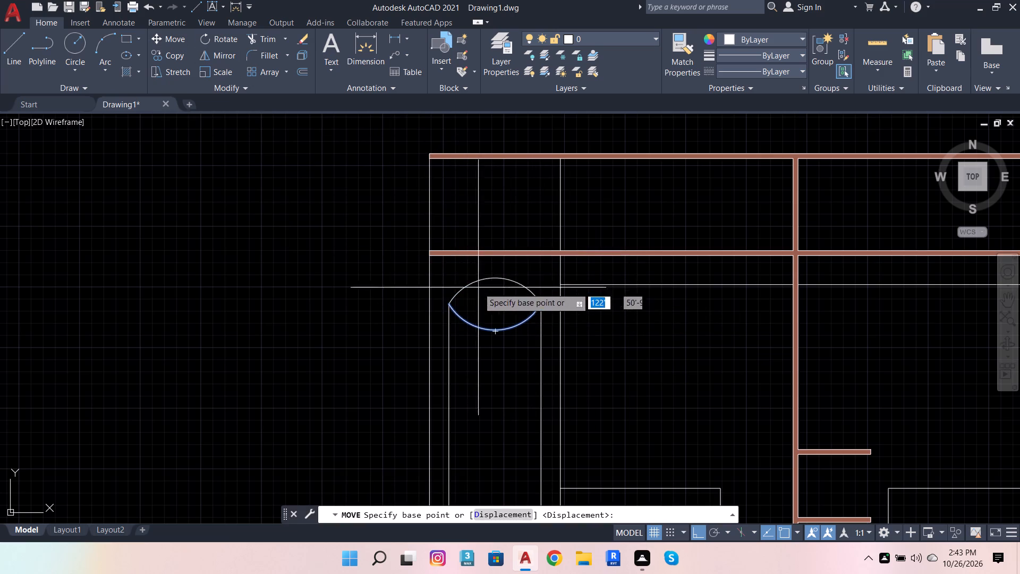
scroll(537, 315, up, 2)
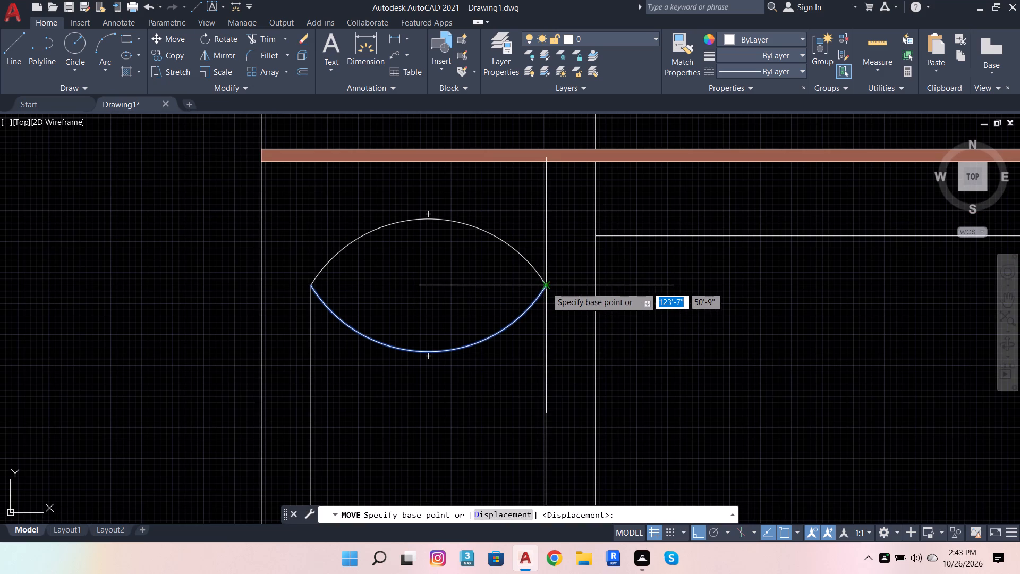
click(546, 287)
scroll(546, 287, down, 5)
scroll(541, 375, up, 3)
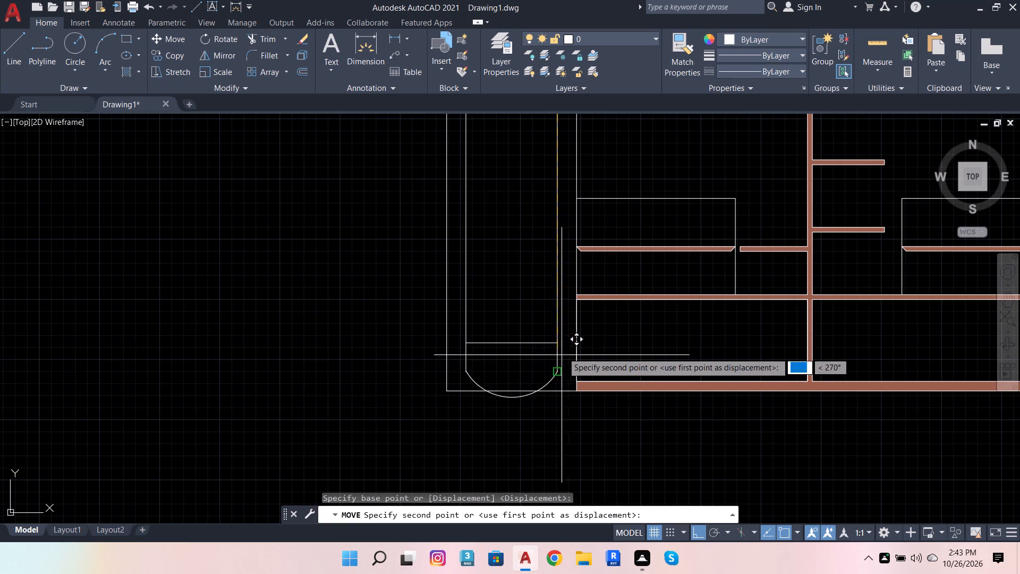
scroll(560, 348, up, 3)
click(547, 336)
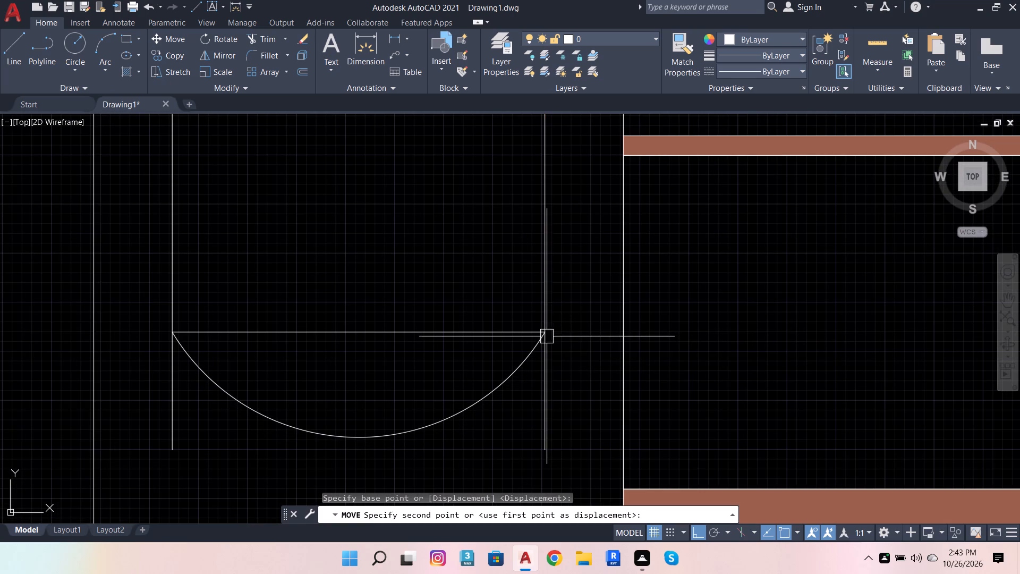
key(Escape)
Trim the inner frame's bottom horizontal line and both vertical line overhangs below the lower arc's ends.
click(256, 41)
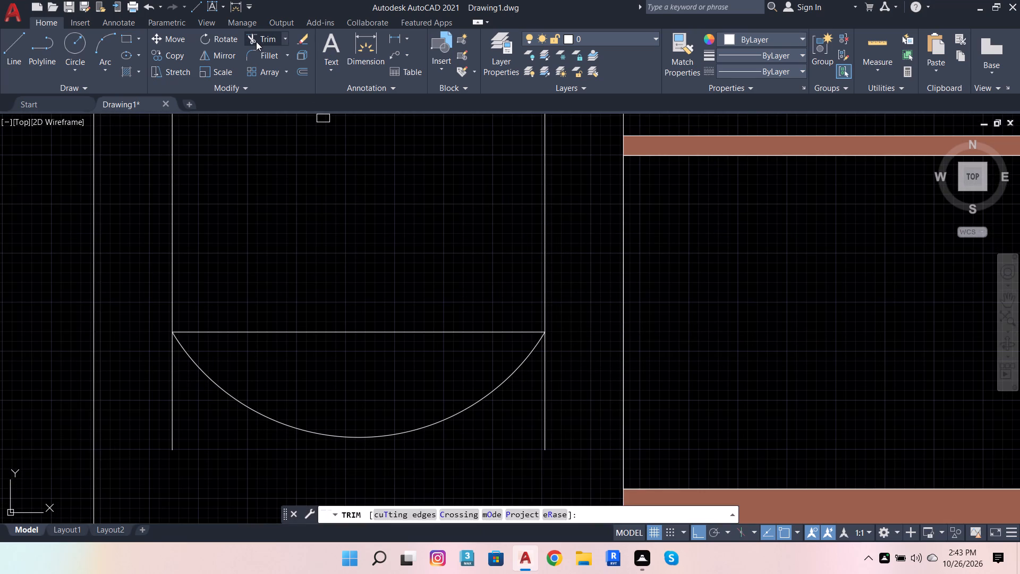
click(388, 340)
click(400, 310)
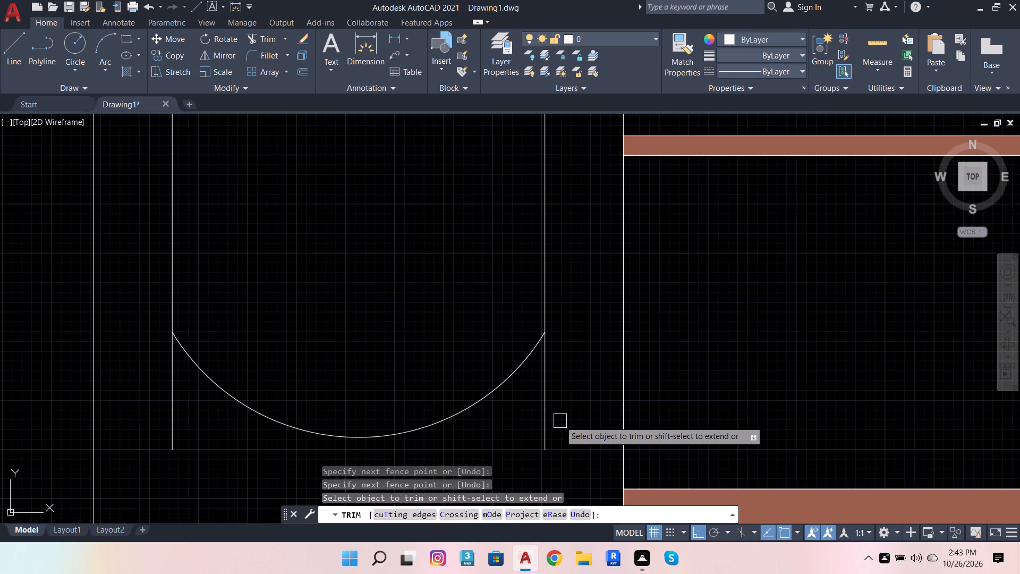
click(543, 414)
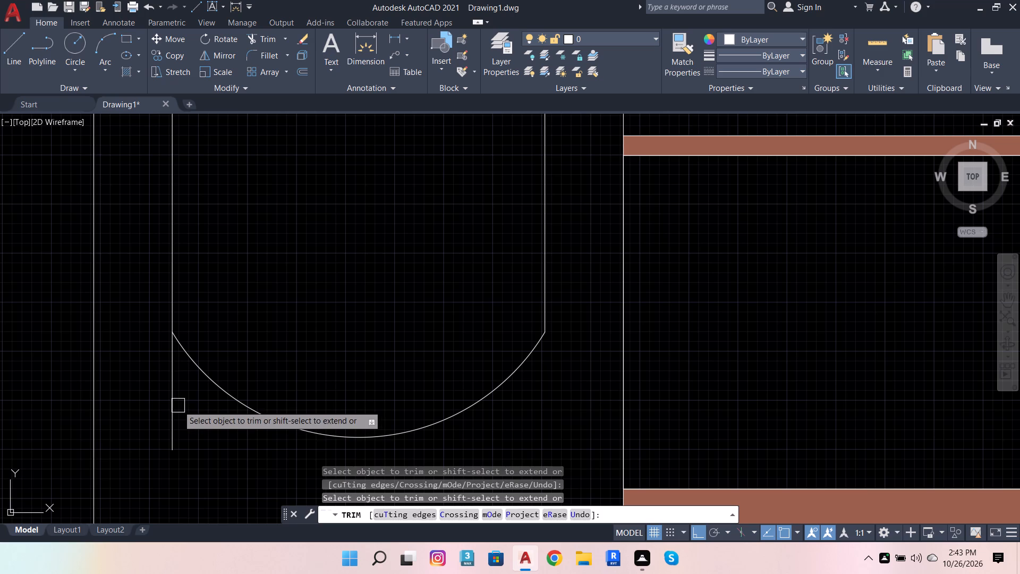
click(177, 402)
scroll(373, 486, down, 3)
key(Escape)
key(Escape)
key(Escape)
key(Escape)
key(Escape)
key(Escape)
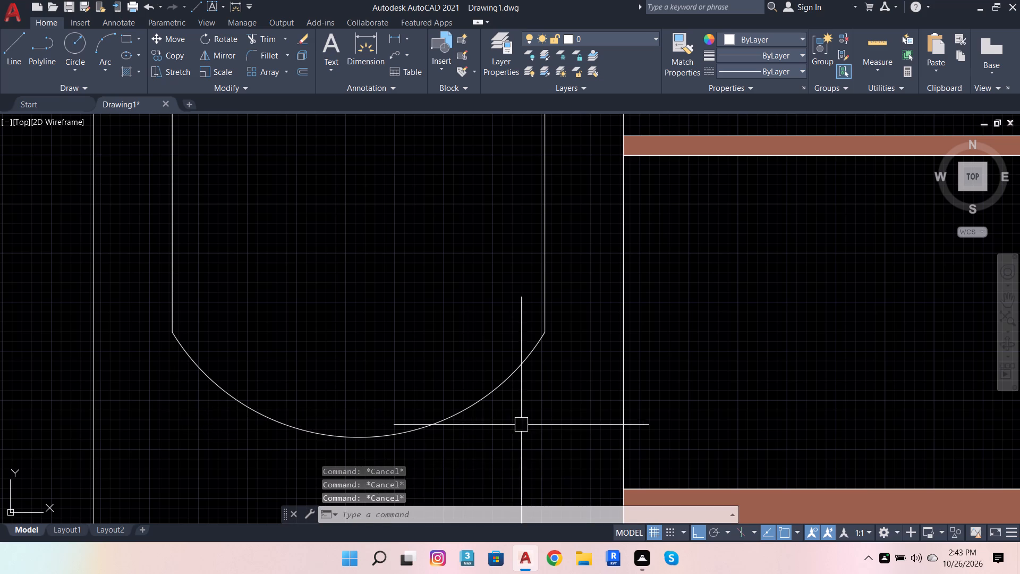
Join the lower arc, both vertical lines and the top arch into one polyline.
click(522, 424)
click(377, 191)
scroll(500, 296, down, 5)
scroll(512, 230, up, 2)
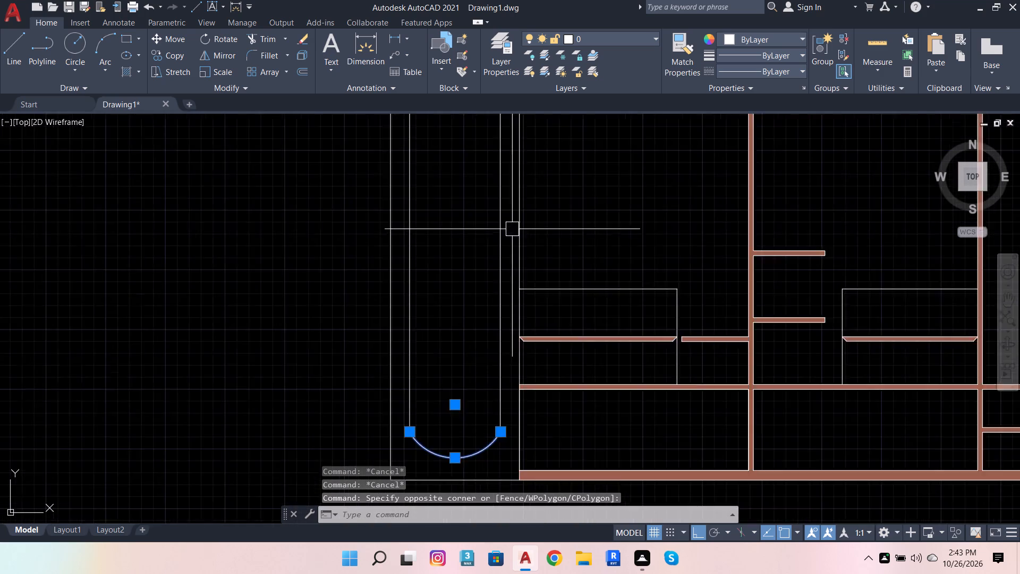
scroll(512, 229, up, 1)
click(501, 252)
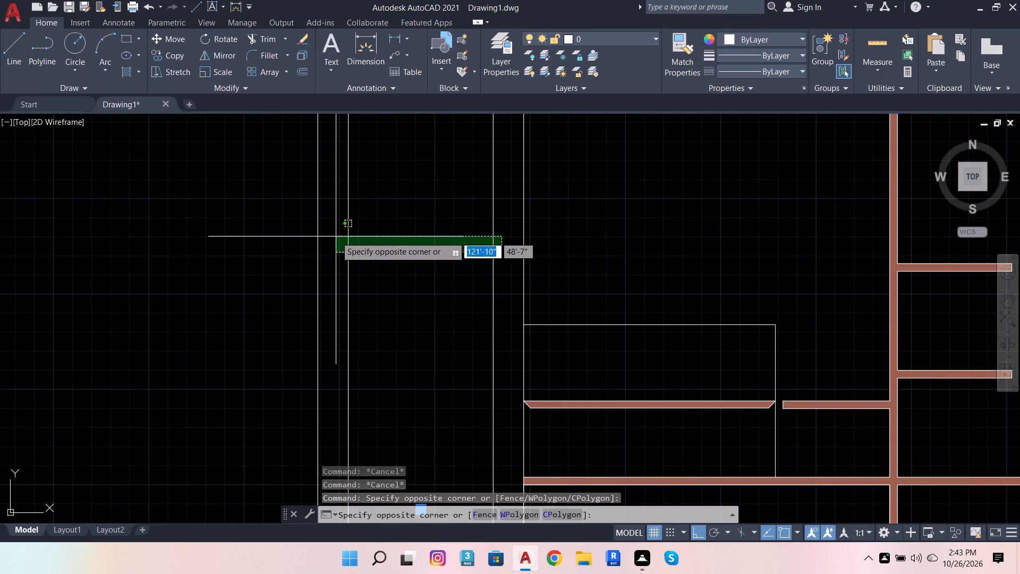
click(336, 237)
scroll(376, 309, down, 3)
scroll(400, 210, up, 3)
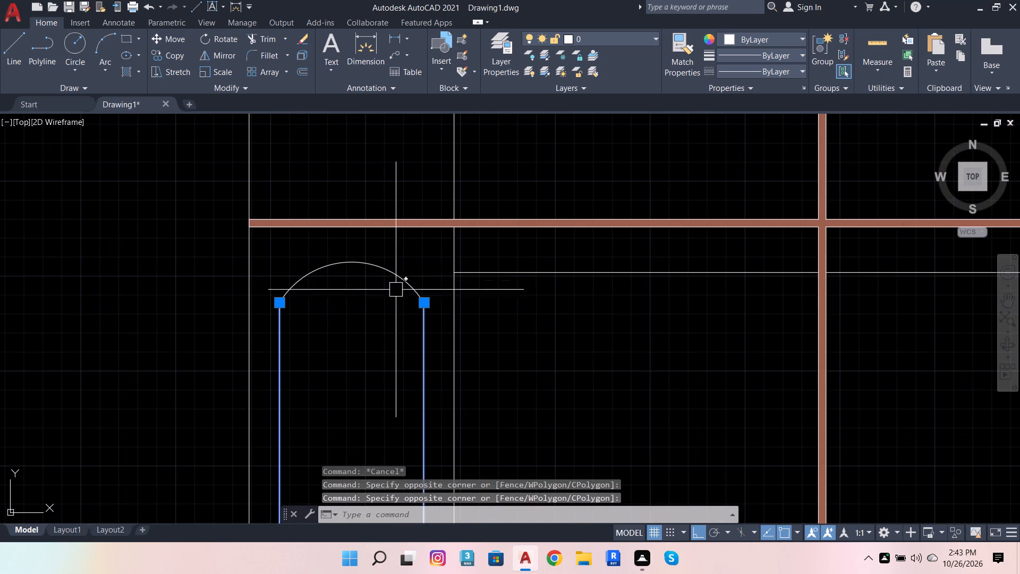
click(394, 292)
click(377, 257)
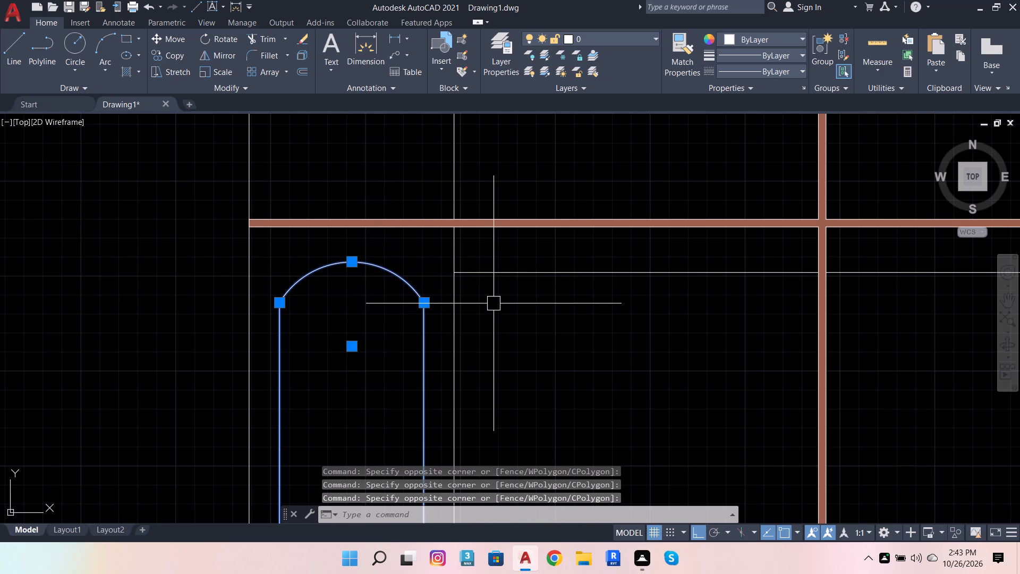
key(j)
key(Return)
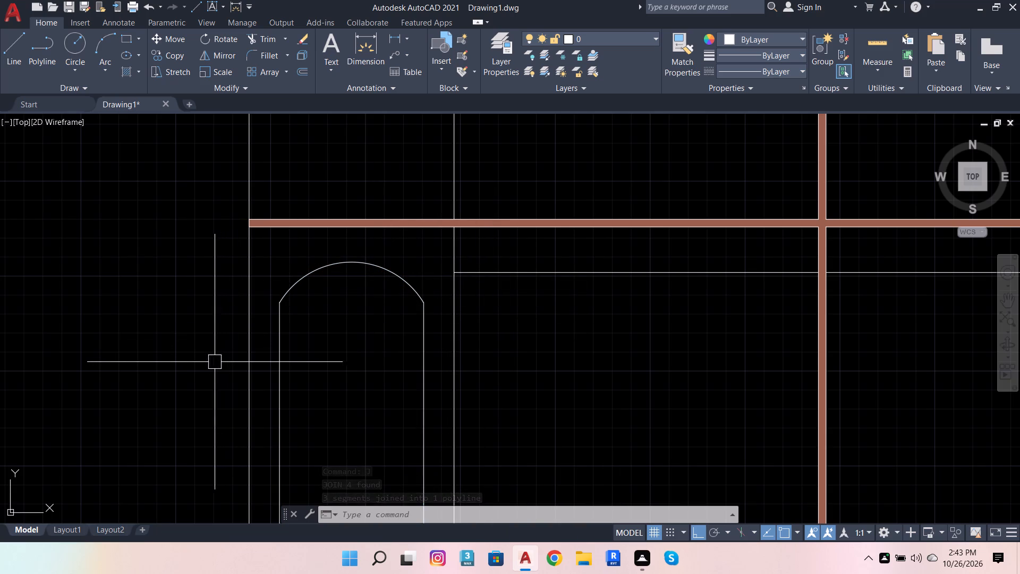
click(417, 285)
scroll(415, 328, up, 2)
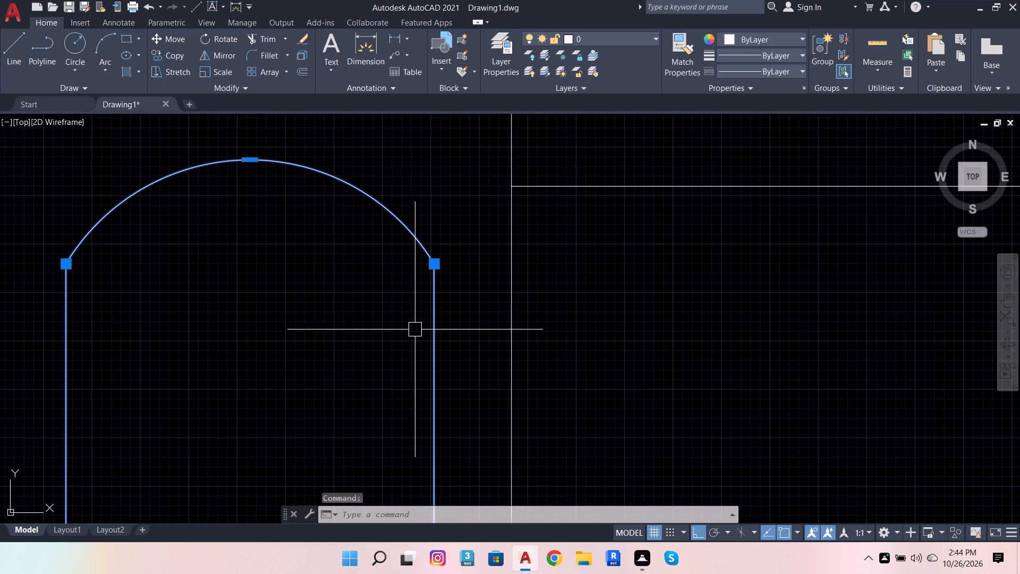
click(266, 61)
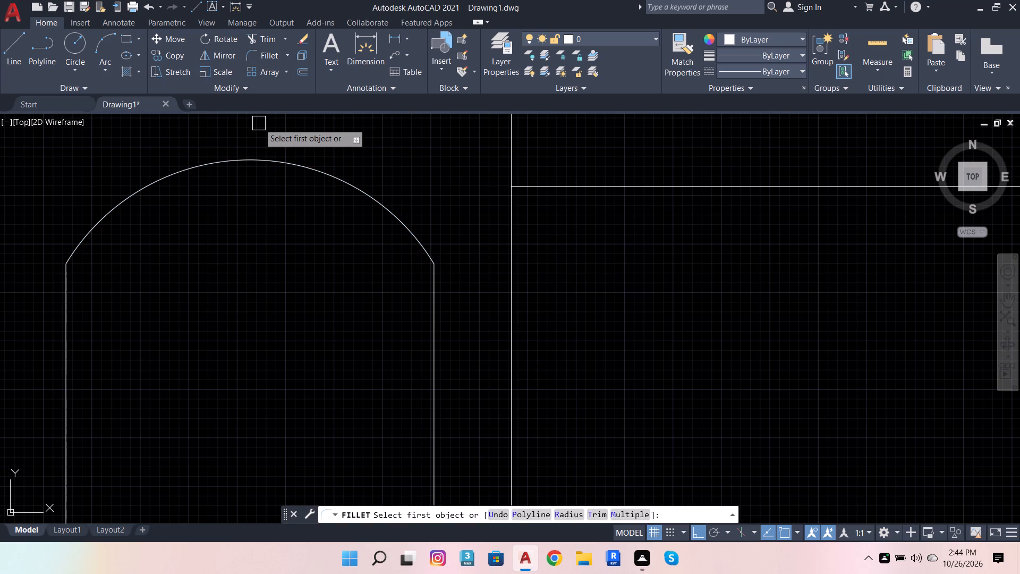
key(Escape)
Offset the joined arched frame polyline inward by 1 inch.
click(324, 172)
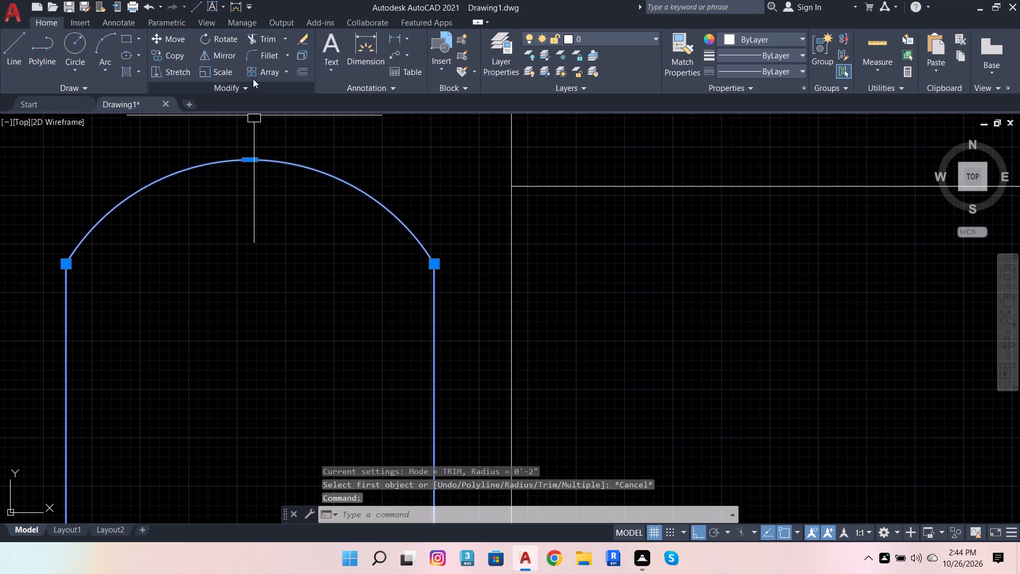
click(301, 66)
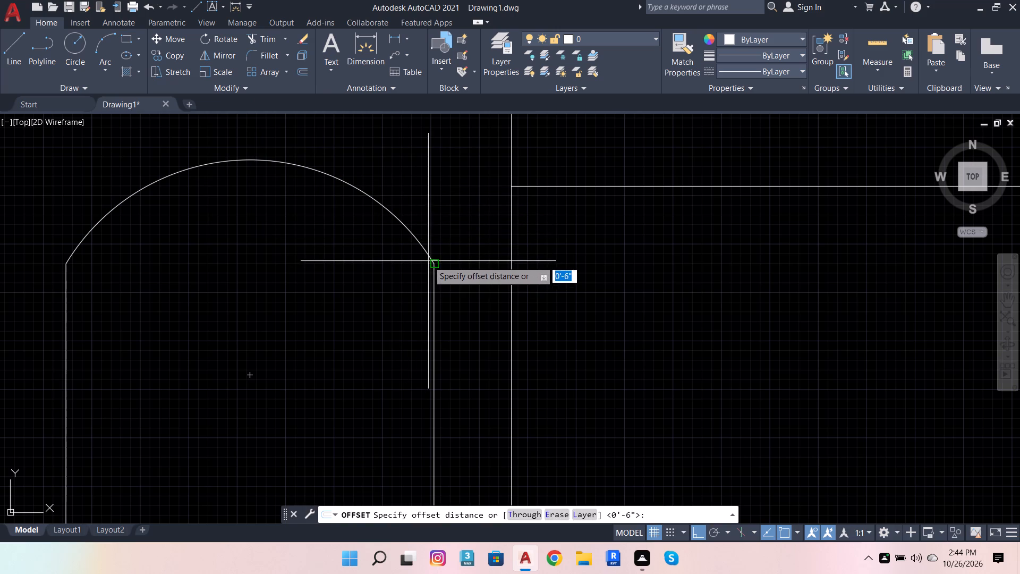
click(434, 264)
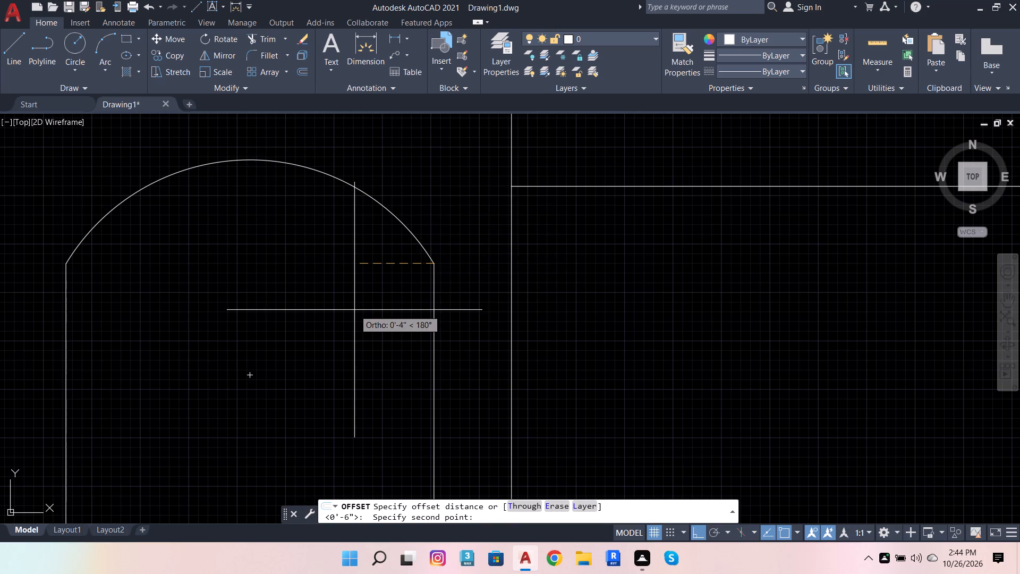
key(1)
key(Return)
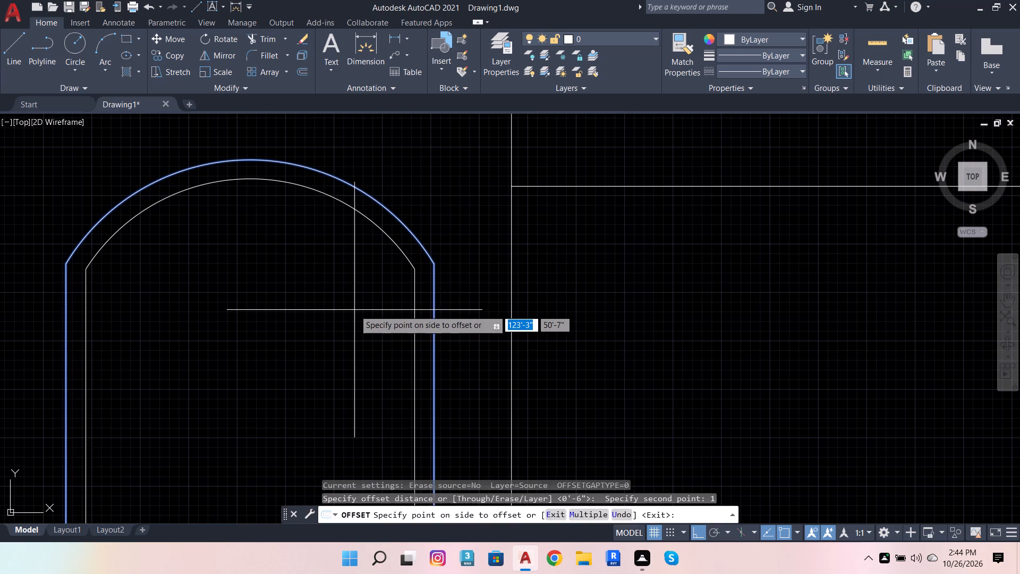
click(354, 310)
key(Escape)
With the new inner arched polyline selected, load the DASHED linetype from acad.lin.
click(415, 286)
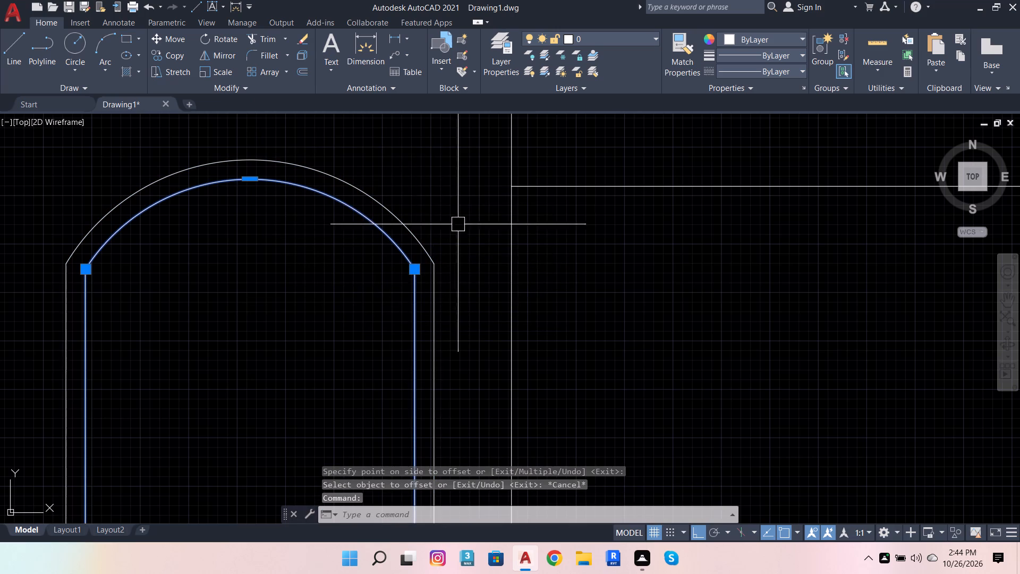
click(736, 65)
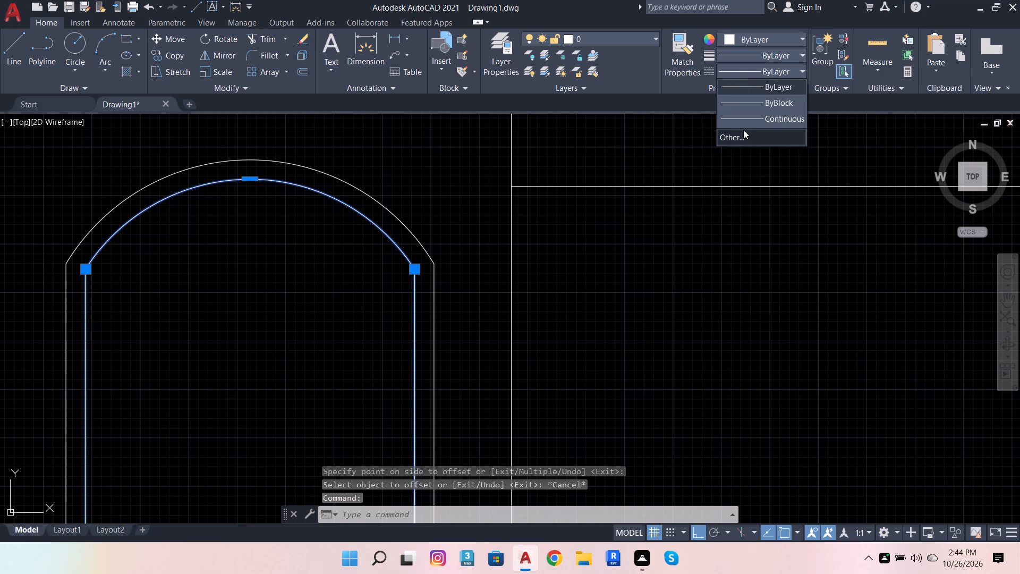
click(744, 134)
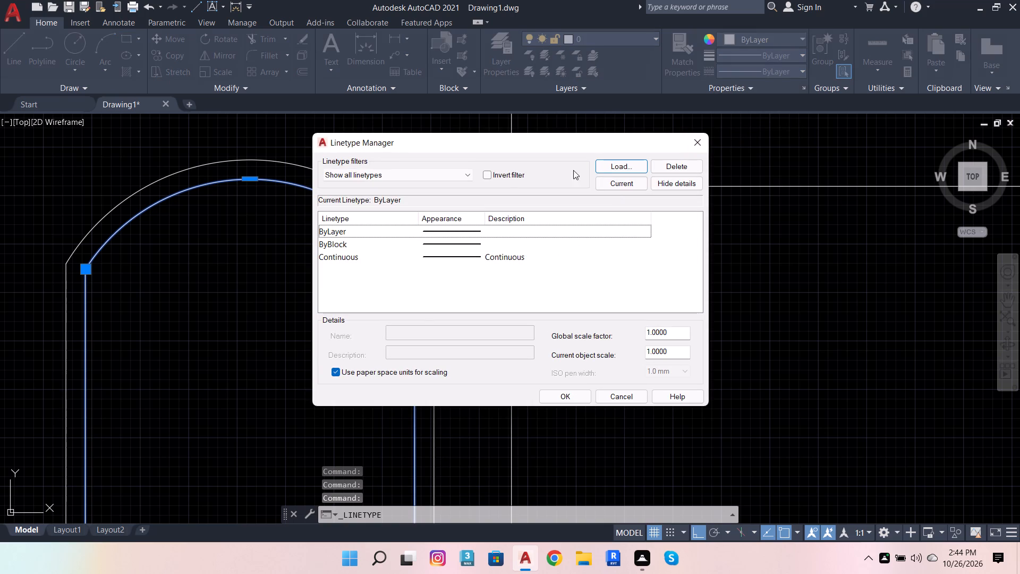
click(620, 167)
scroll(557, 275, down, 6)
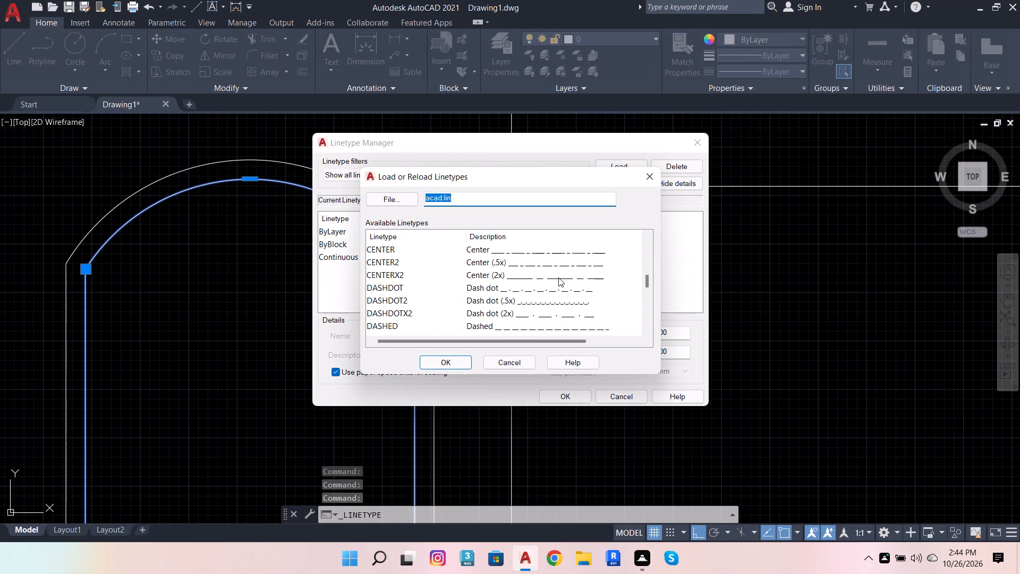
scroll(532, 271, up, 2)
scroll(532, 273, down, 3)
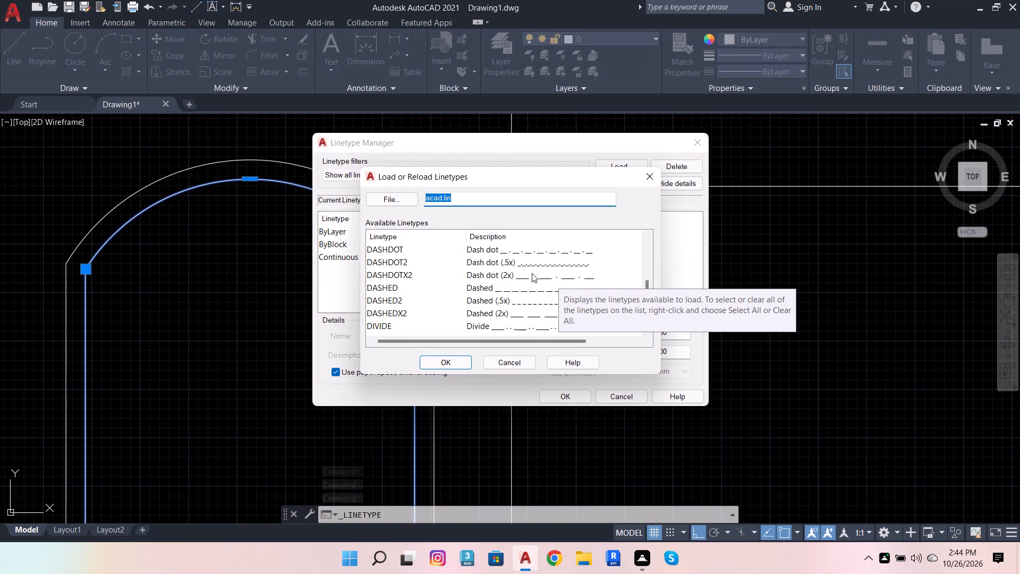
click(479, 290)
click(467, 360)
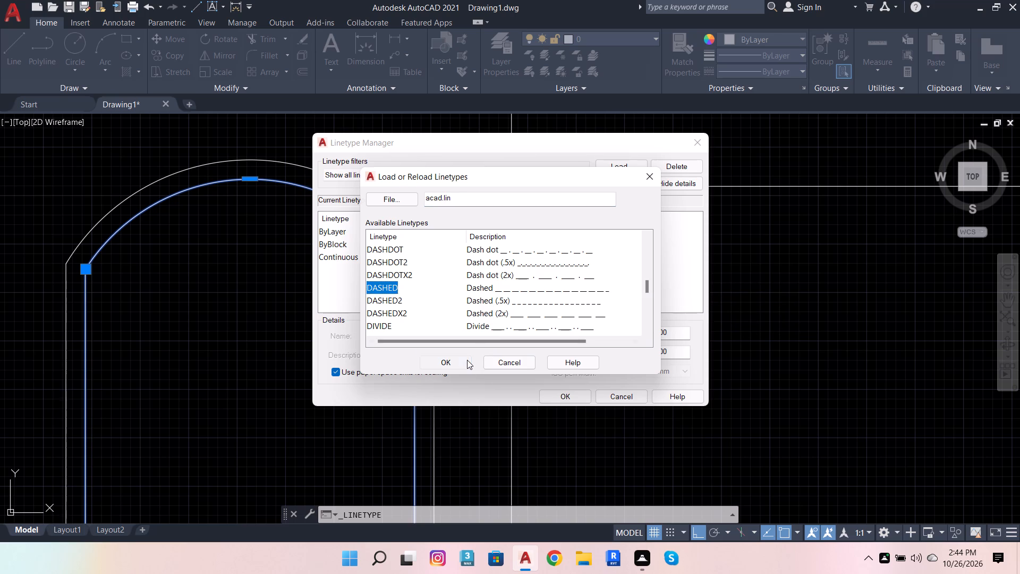
scroll(650, 334, up, 2)
Set the global linetype scale factor to 4.
click(650, 333)
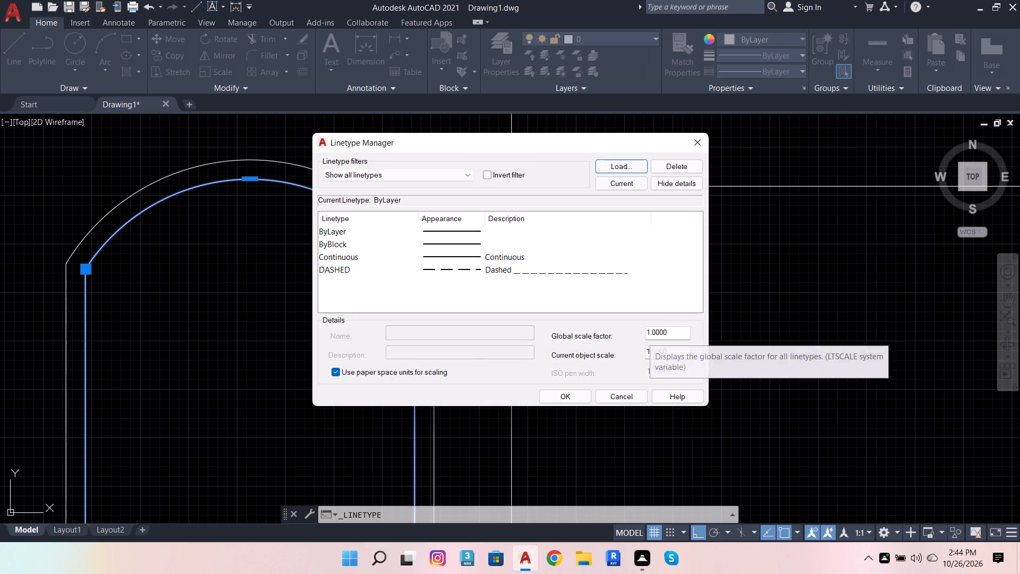
key(BackSpace)
key(4)
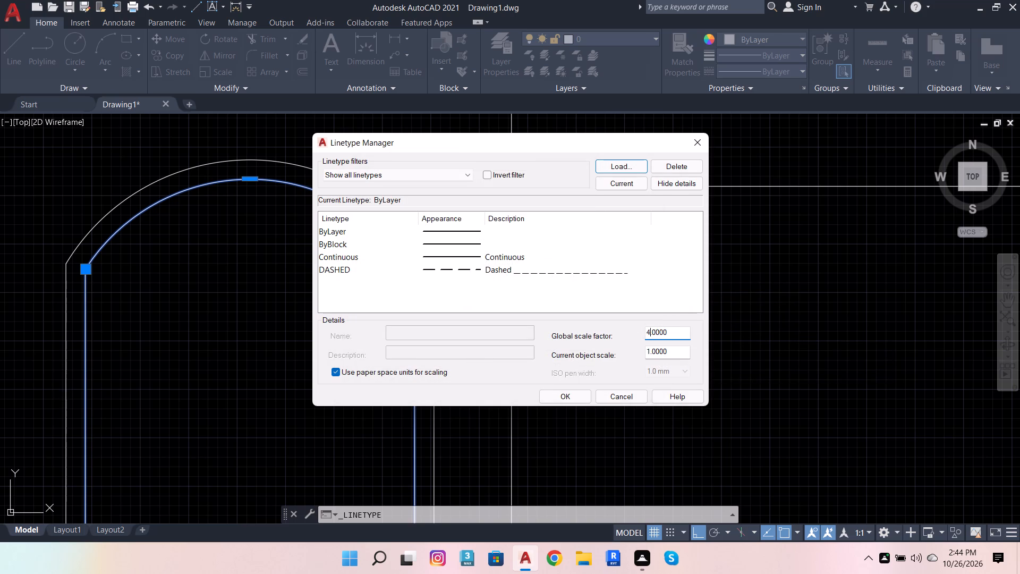
key(Return)
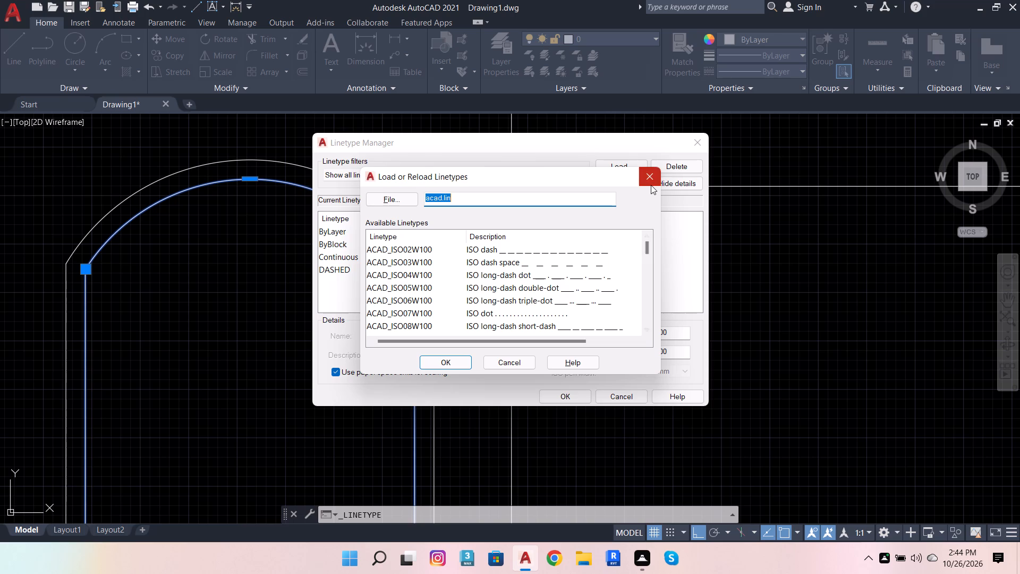
click(651, 185)
click(571, 403)
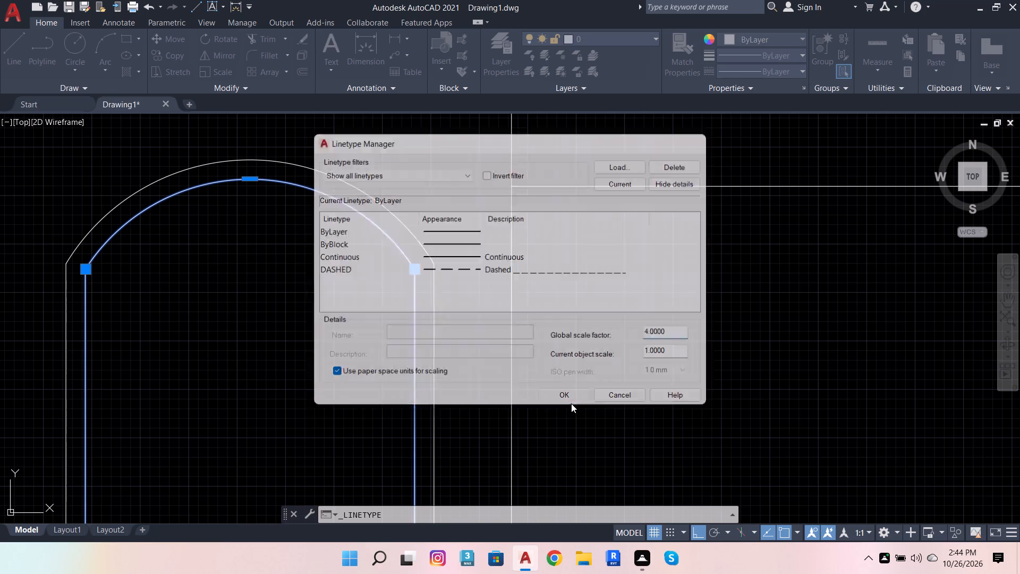
Apply the DASHED linetype to the inner offset arched polyline and clear the selection.
click(420, 270)
click(784, 69)
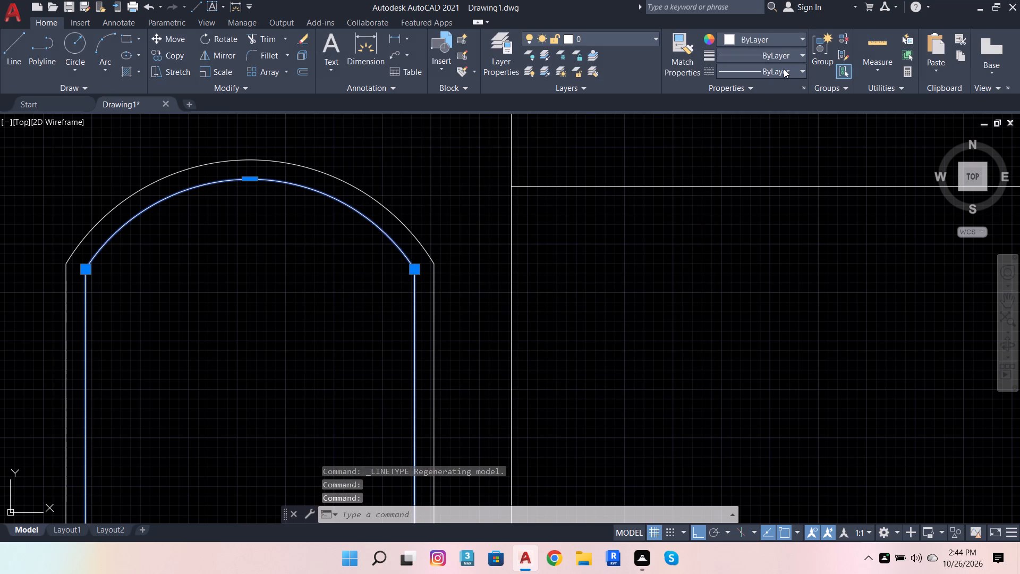
click(743, 133)
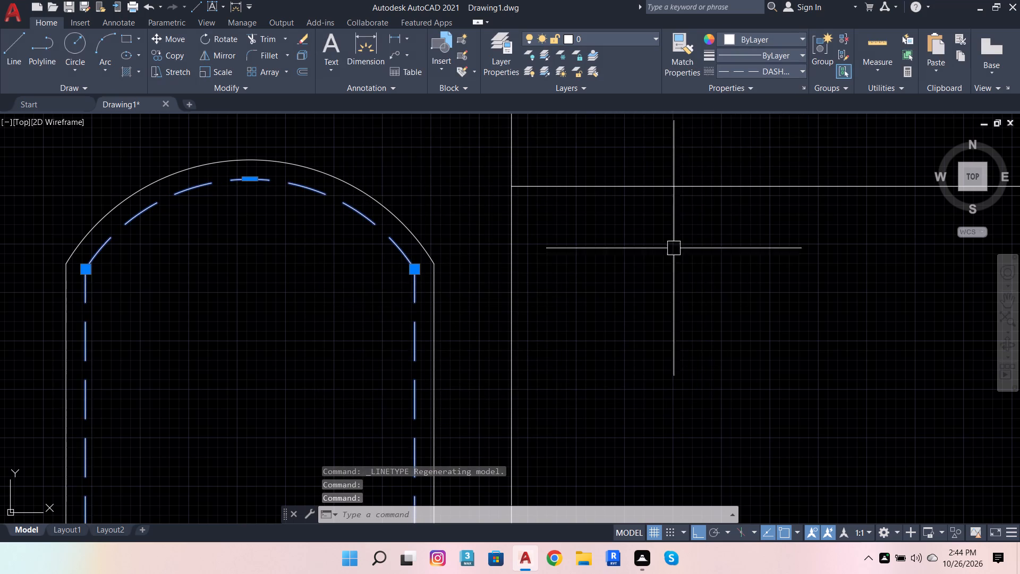
key(Escape)
key(Escape)
key(Escape)
key(Escape)
key(Escape)
key(Escape)
scroll(595, 286, down, 3)
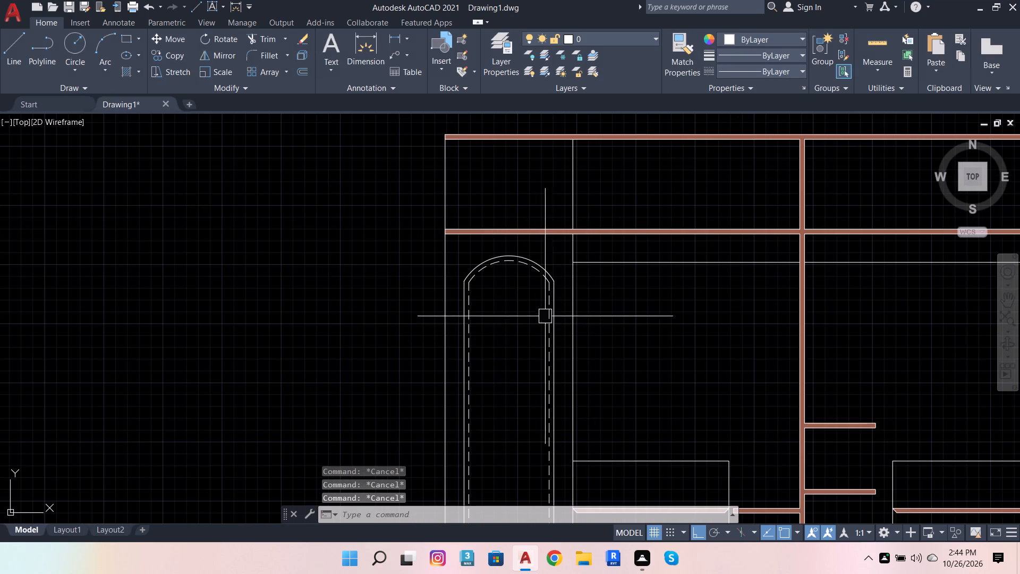
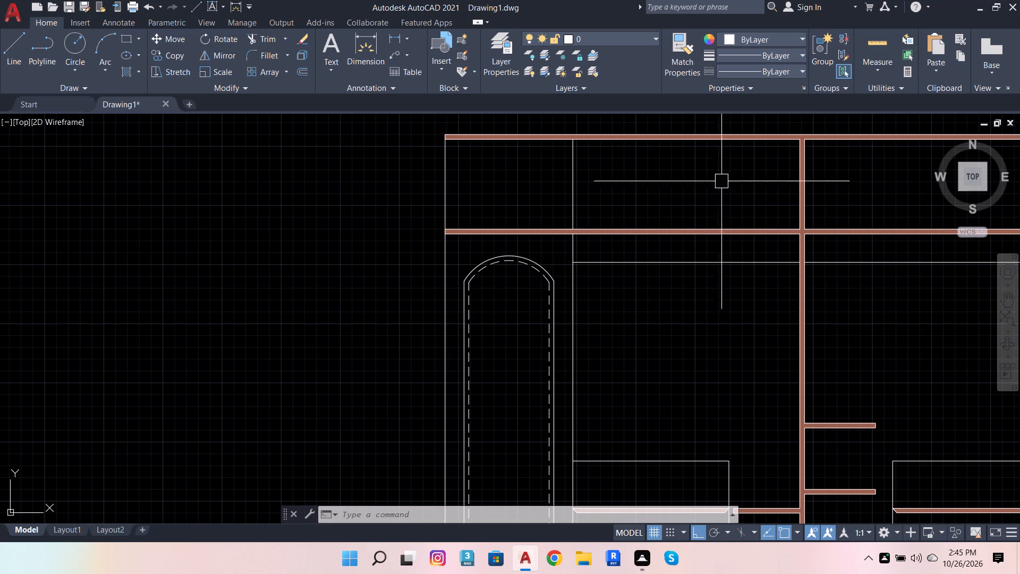
Offset the short vertical line in the cabinet's upper row 1'1" to the left.
click(575, 165)
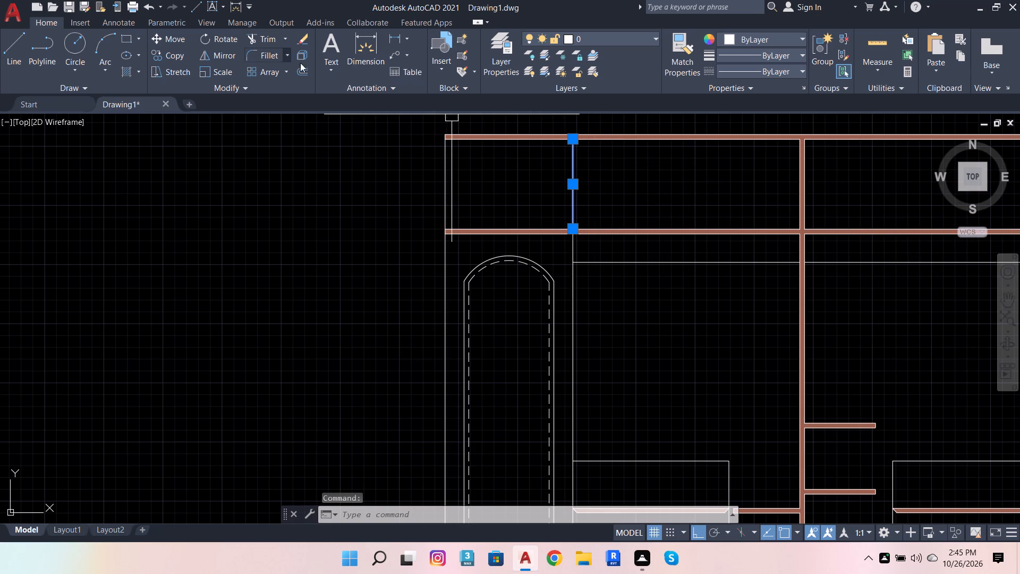
click(302, 72)
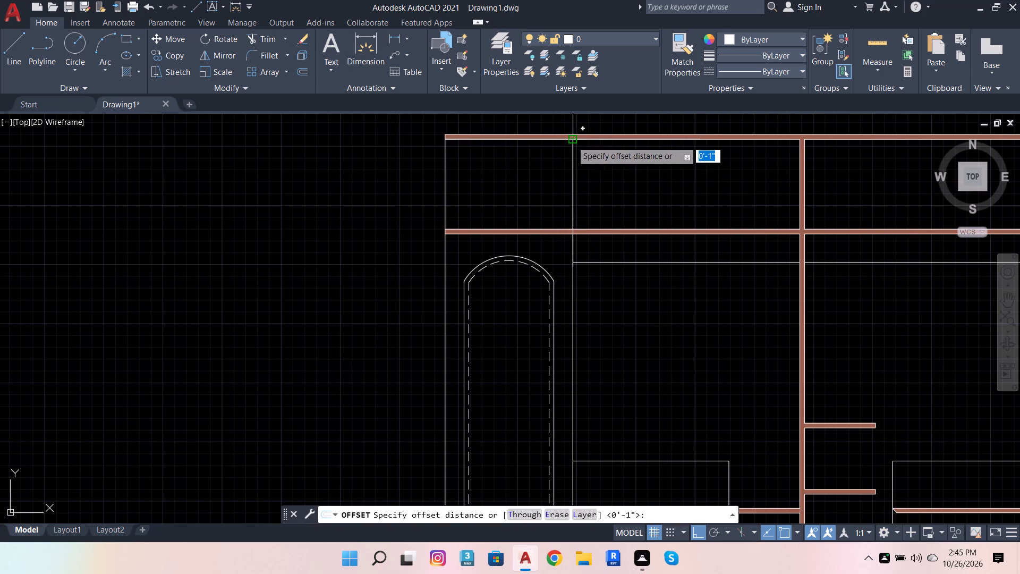
click(572, 141)
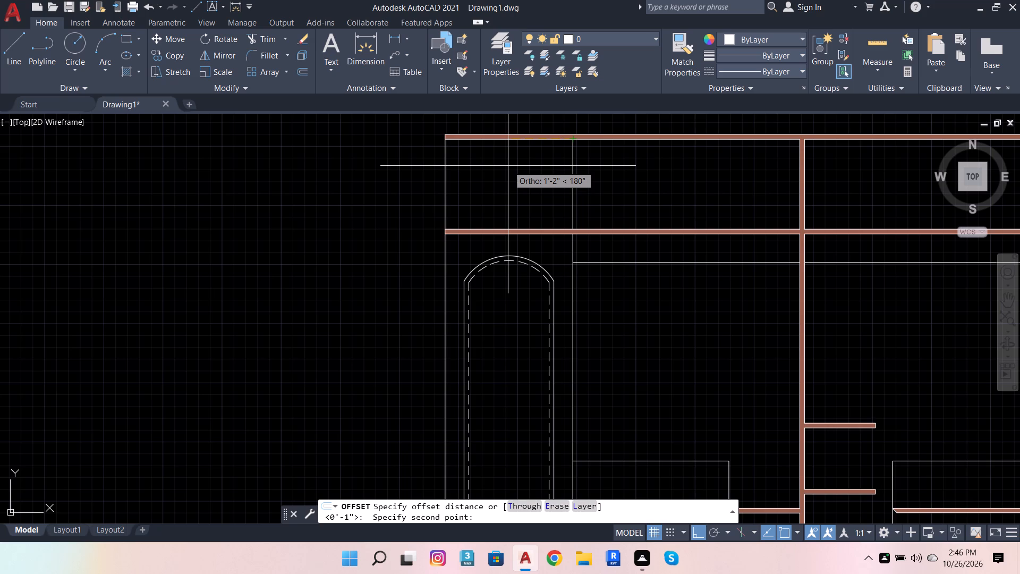
text(1'1)
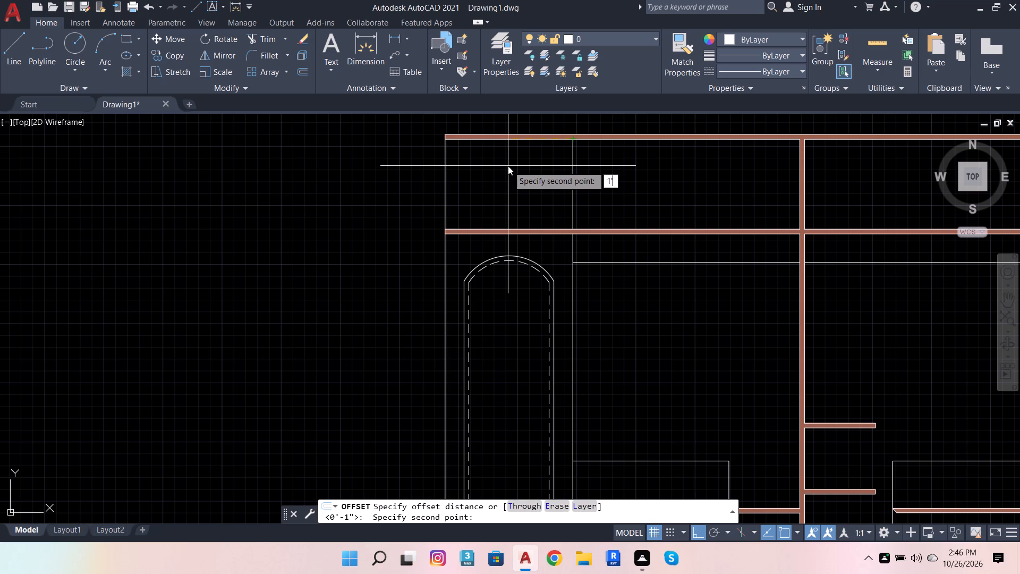
key(Return)
click(508, 166)
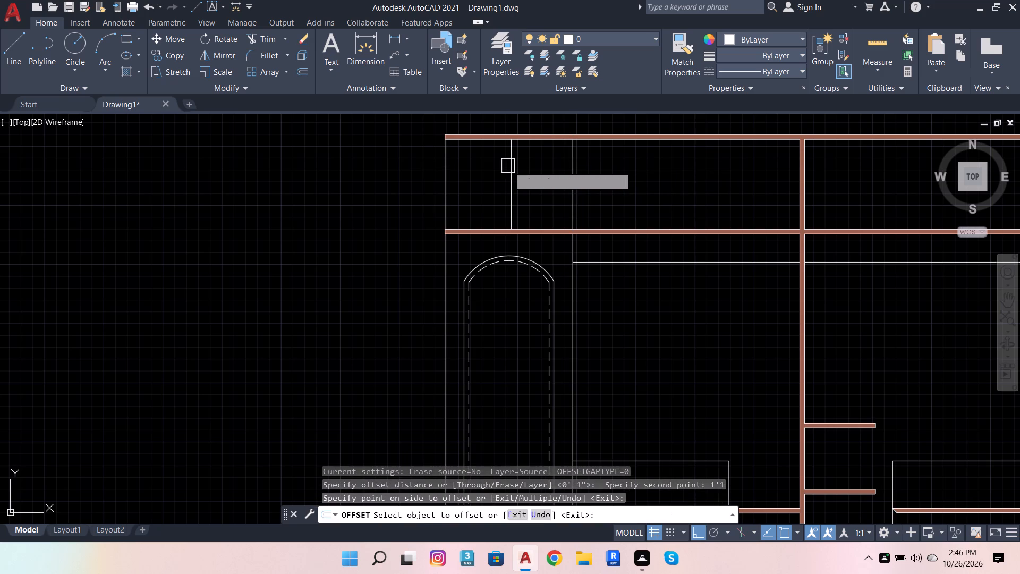
Offset the cabinet outline below the upper shelf 1'1" towards the arched panel and end the offset.
click(568, 306)
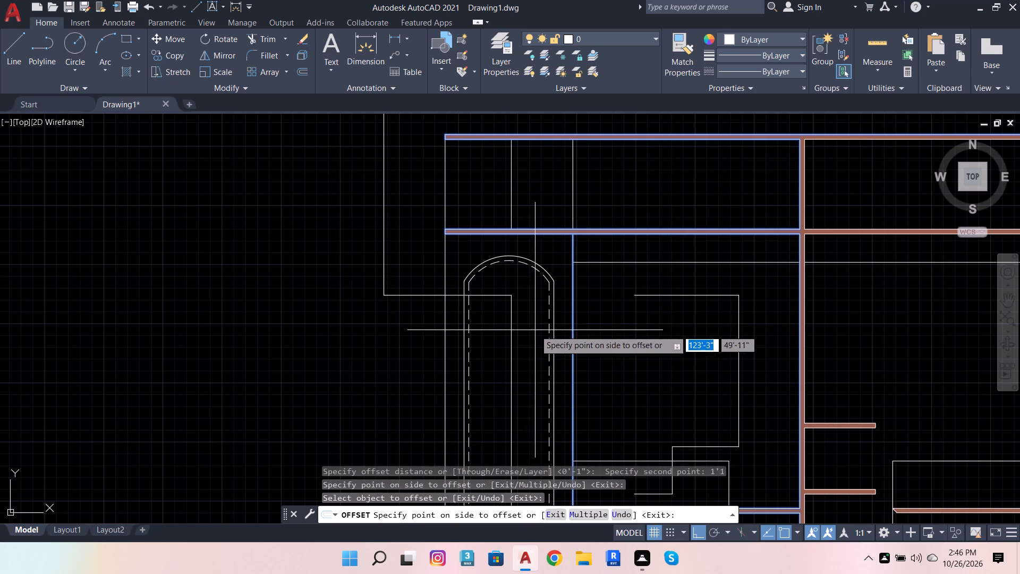
click(535, 330)
scroll(622, 321, down, 2)
scroll(646, 386, up, 1)
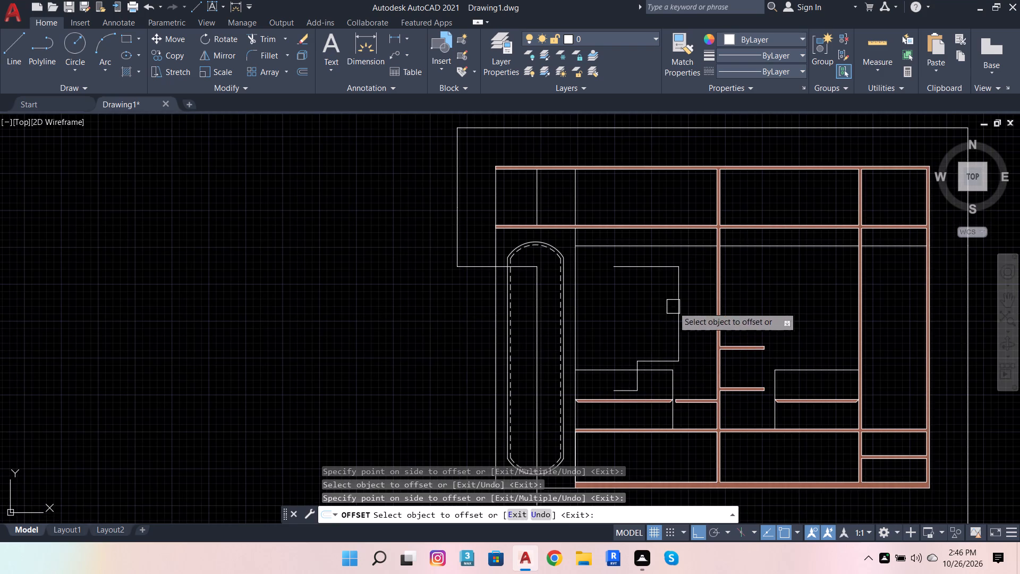
key(Escape)
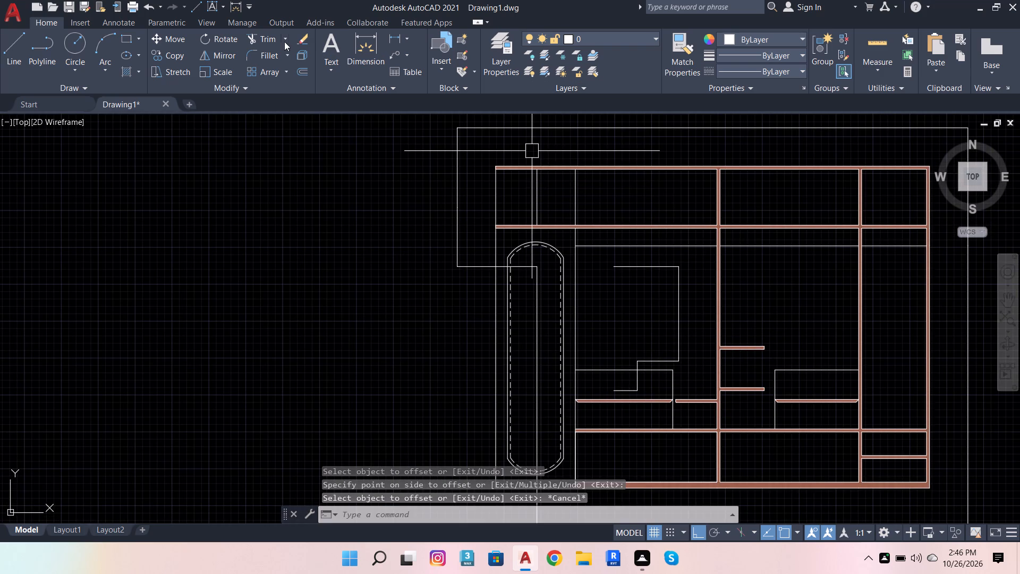
Trim away the offset's horizontal segment running from outside the cabinet across the arched panel to its central vertical line.
click(273, 37)
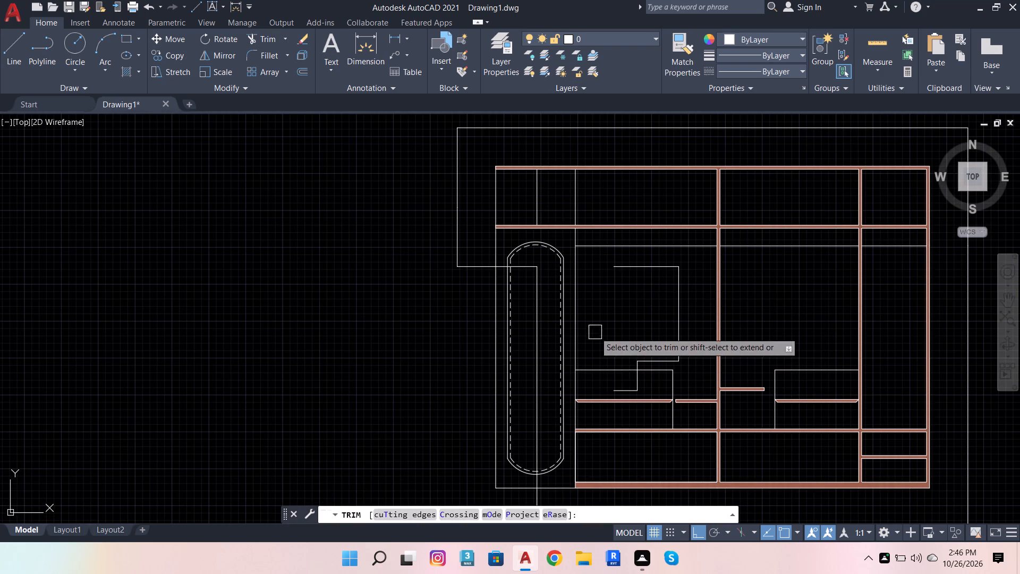
scroll(513, 271, up, 2)
click(529, 262)
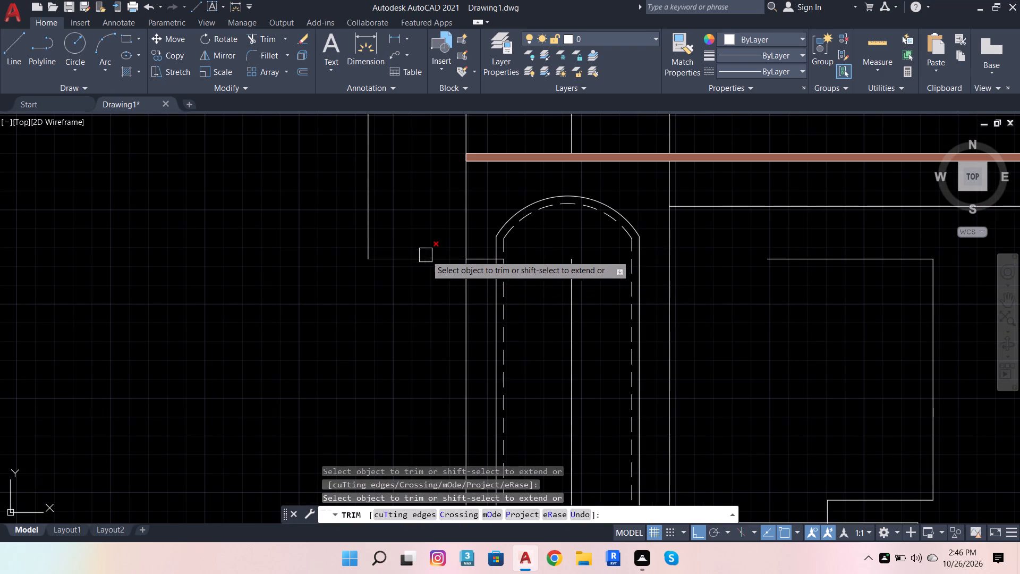
click(424, 253)
scroll(474, 256, up, 2)
click(482, 259)
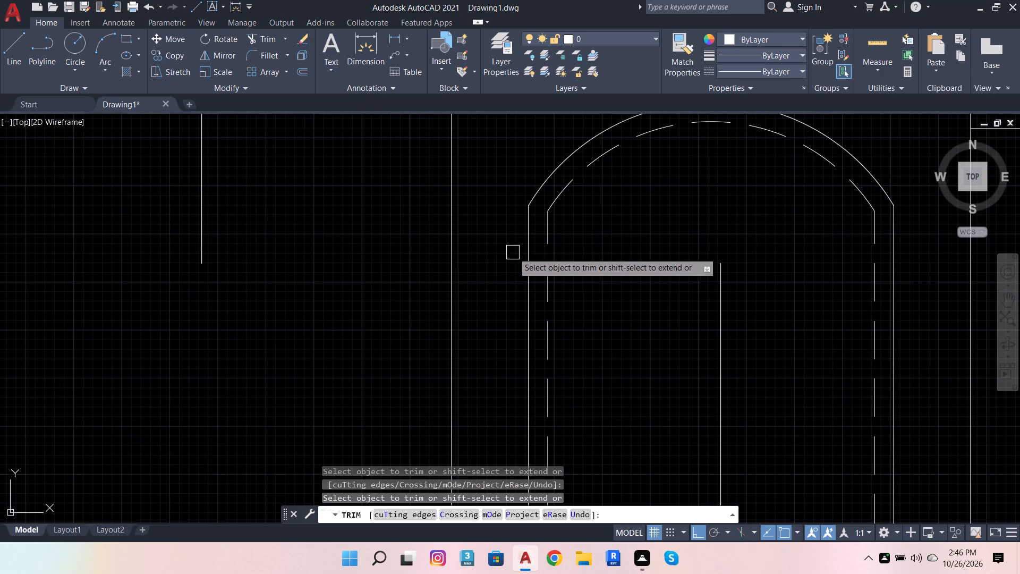
scroll(525, 251, up, 3)
click(554, 295)
scroll(710, 283, down, 5)
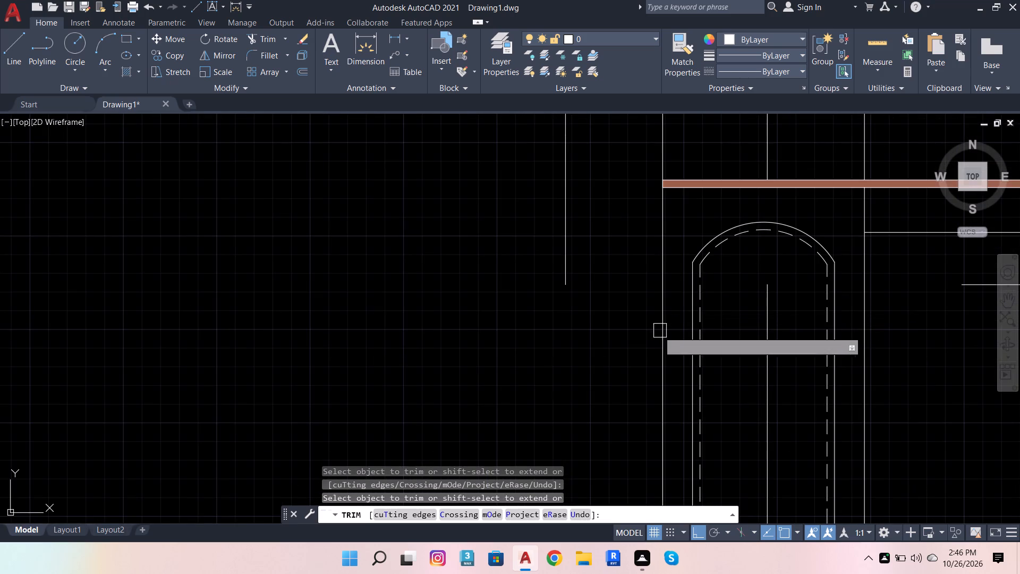
Trim away the stepped leftover offset segments inside the compartment beside the arched panel.
scroll(619, 329, down, 3)
scroll(716, 406, up, 2)
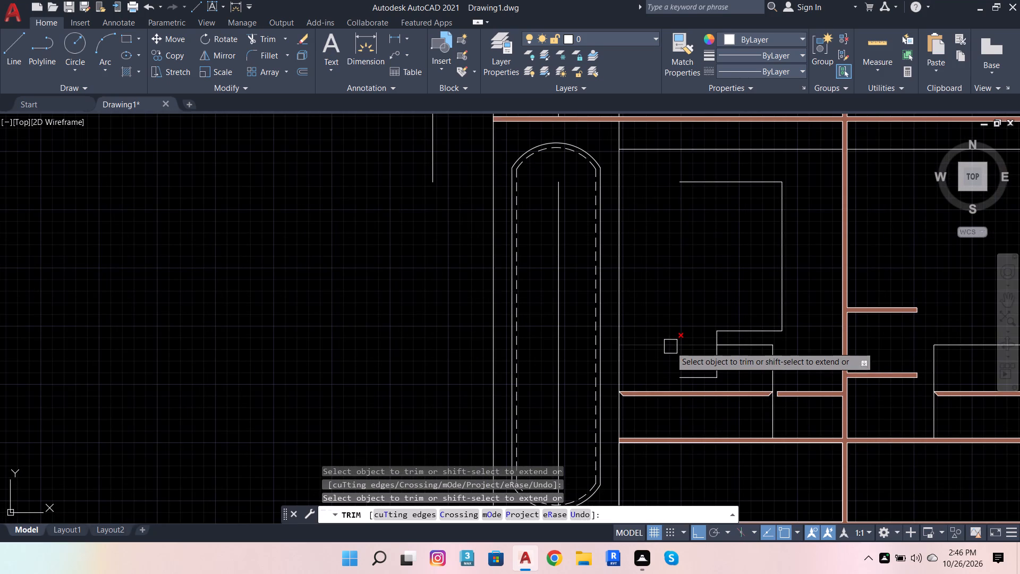
click(763, 319)
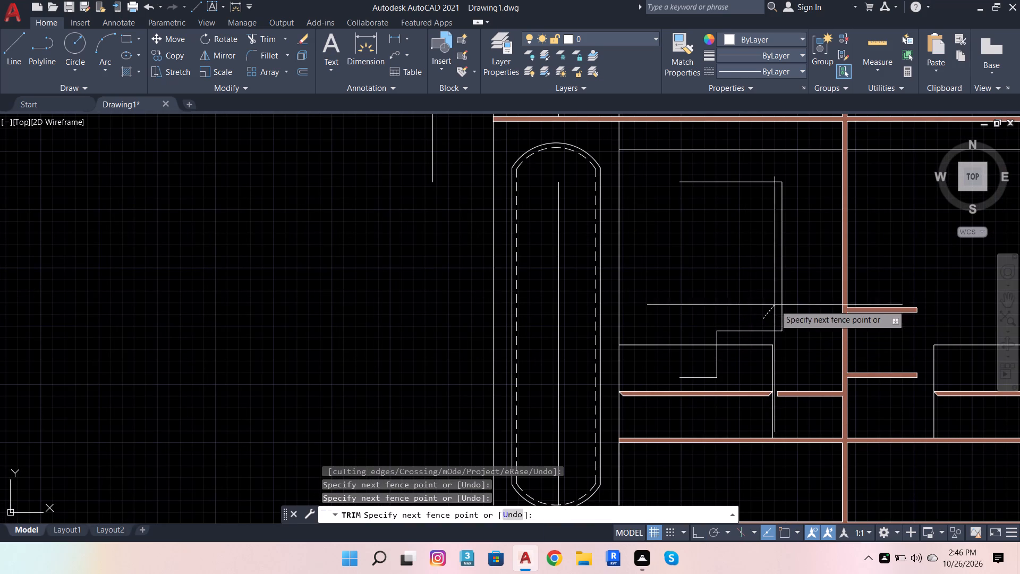
click(785, 278)
click(765, 330)
click(713, 326)
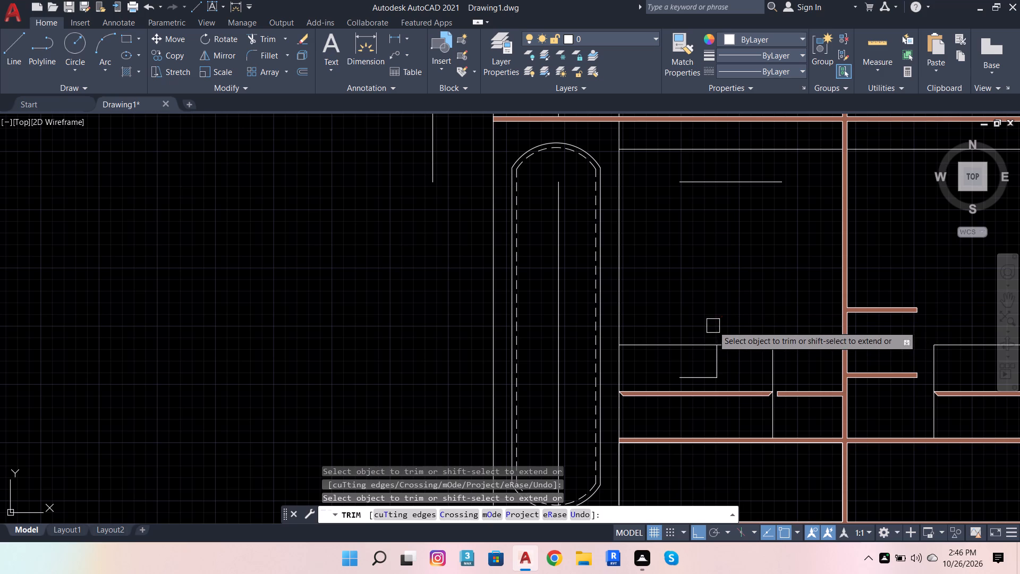
click(718, 371)
click(704, 377)
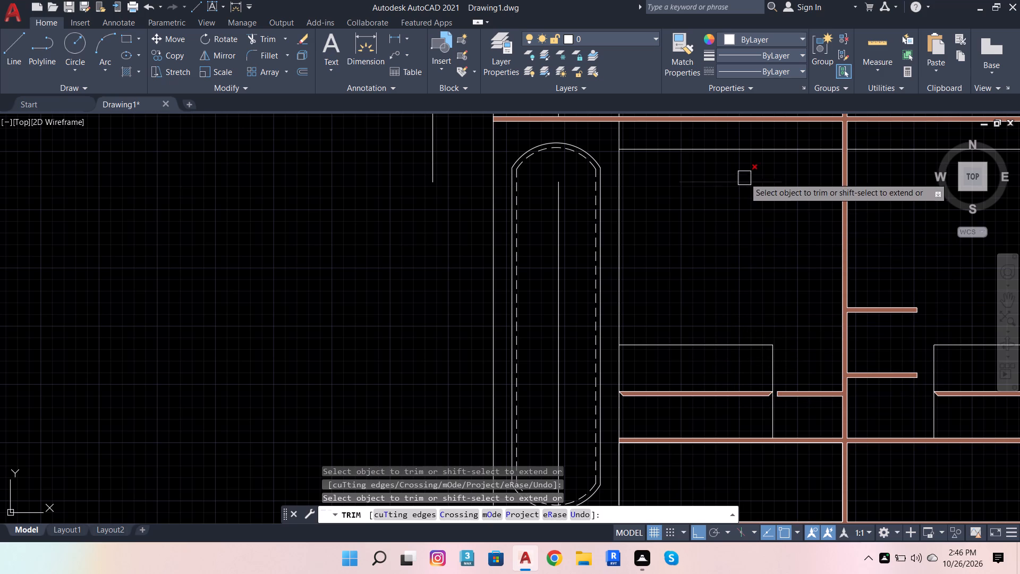
drag(744, 175, 741, 183)
Trim away the offset outline surrounding the cabinet and the central line's stub below the bottom edge.
scroll(688, 243, down, 3)
scroll(694, 320, up, 3)
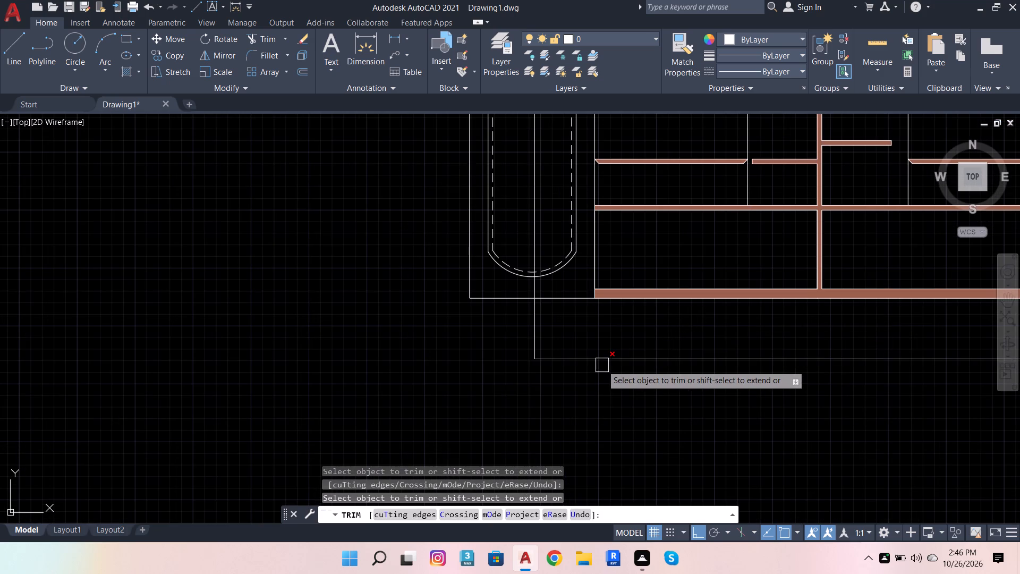
click(602, 365)
scroll(631, 388, down, 2)
click(594, 373)
scroll(621, 365, up, 2)
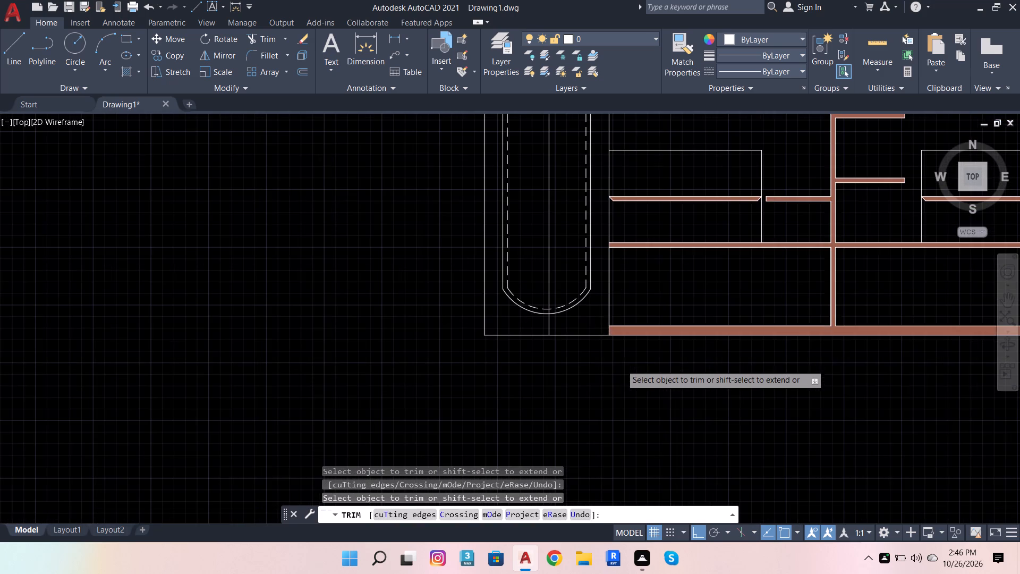
Extend the offset line from the upper row downward through the shelf and the arched panel.
scroll(570, 400, down, 2)
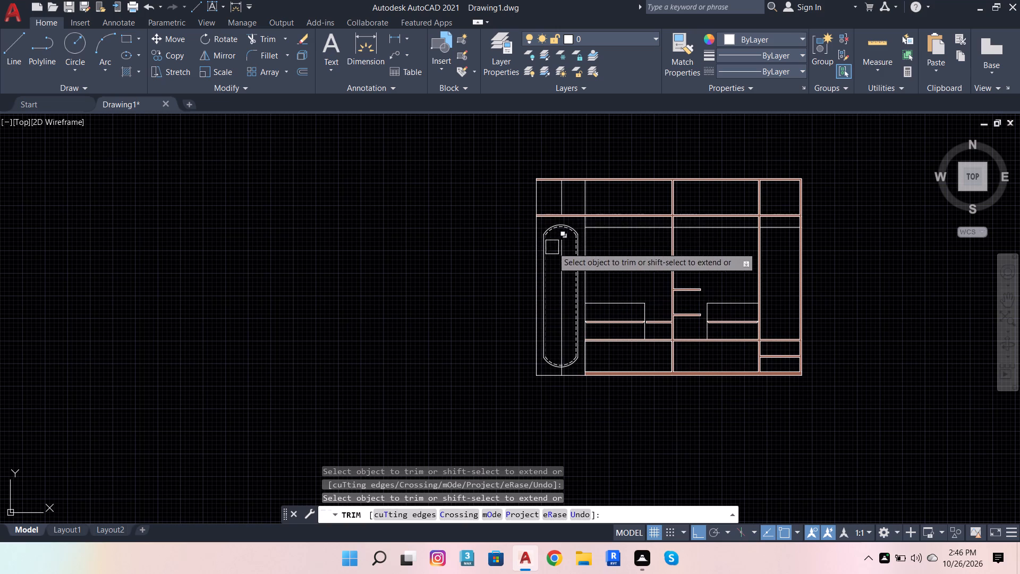
scroll(562, 202, up, 2)
key(Tab)
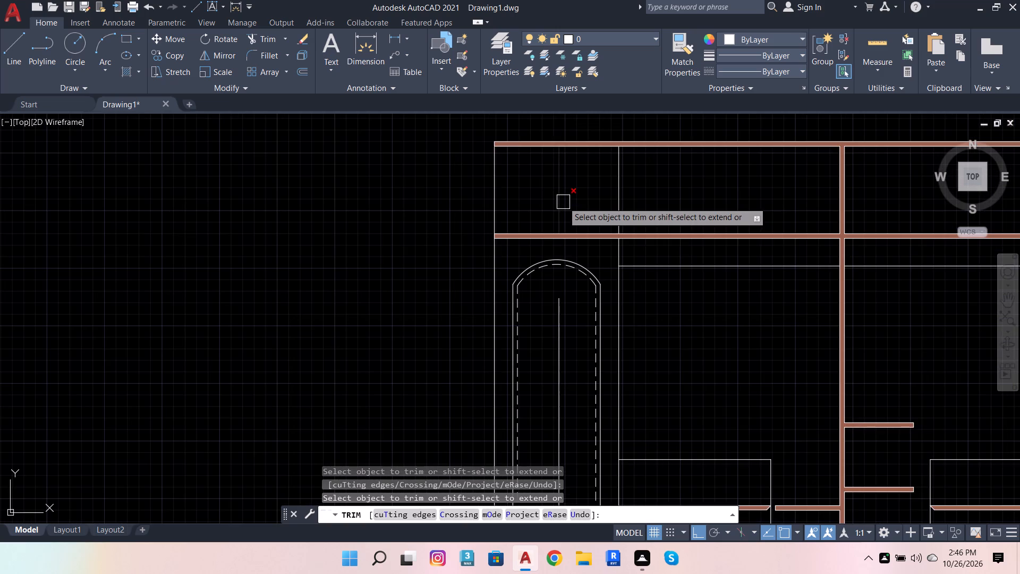
shift+click(564, 201)
shift+click(563, 208)
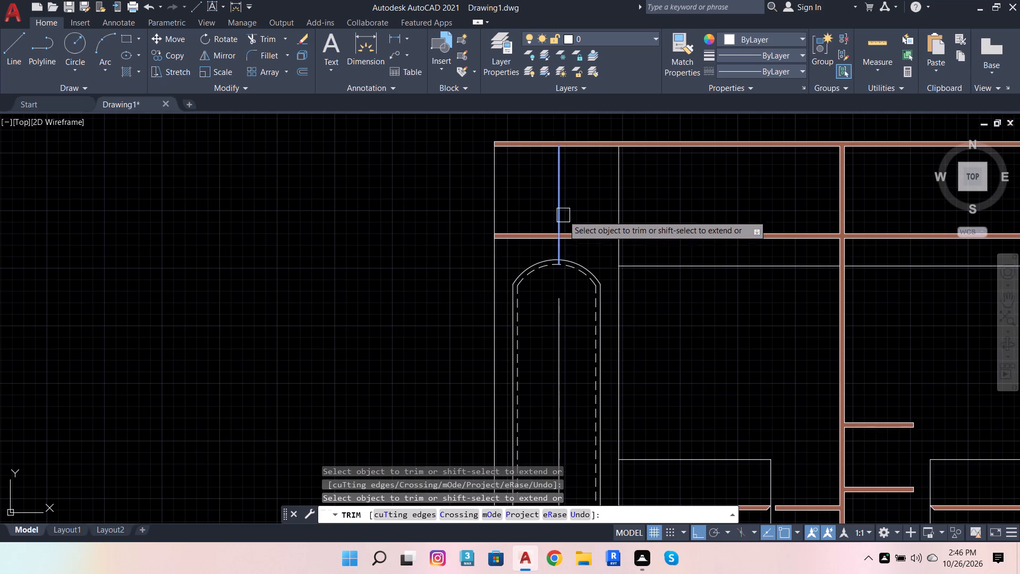
shift+click(563, 217)
shift+click(563, 212)
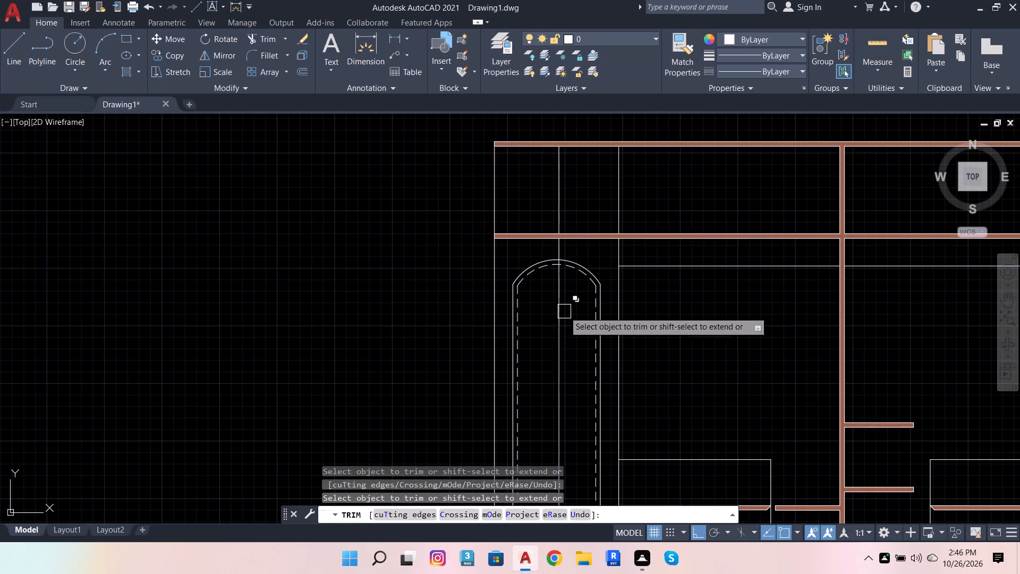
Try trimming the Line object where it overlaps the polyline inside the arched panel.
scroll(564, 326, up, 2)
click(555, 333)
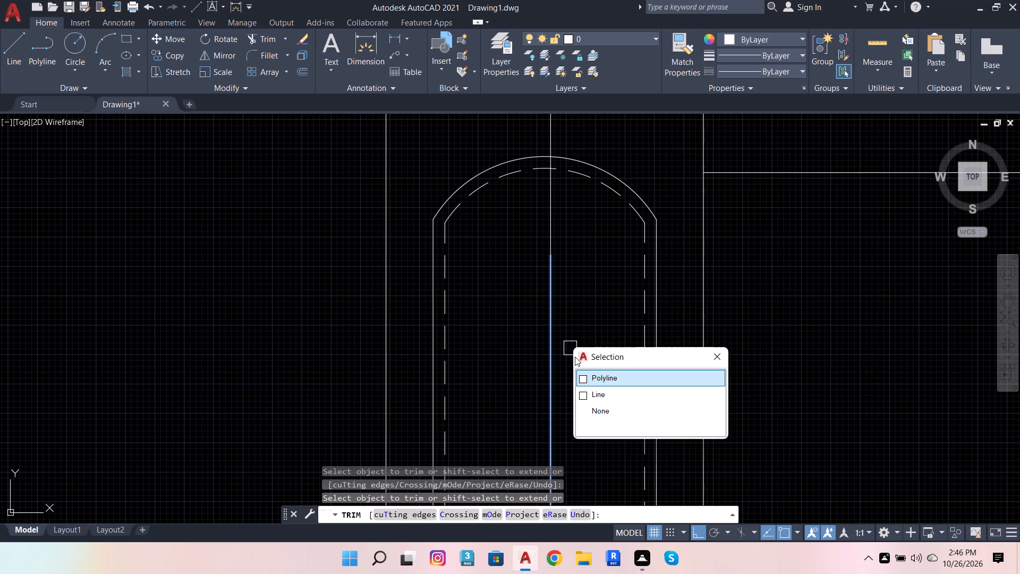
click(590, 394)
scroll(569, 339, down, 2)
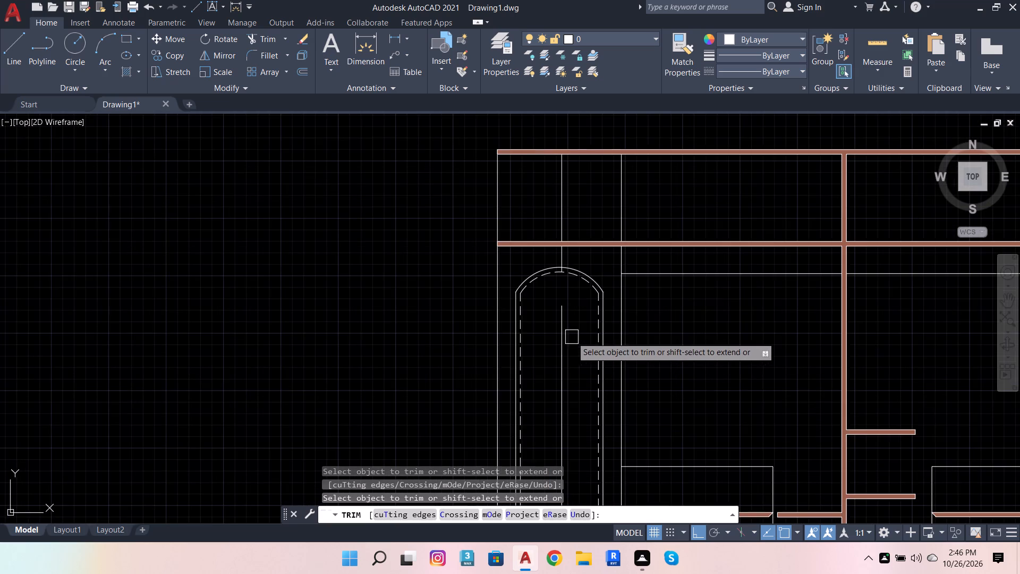
Extend the central line down through the arched panel and trim away the Polyline overlapping it.
scroll(575, 259, up, 1)
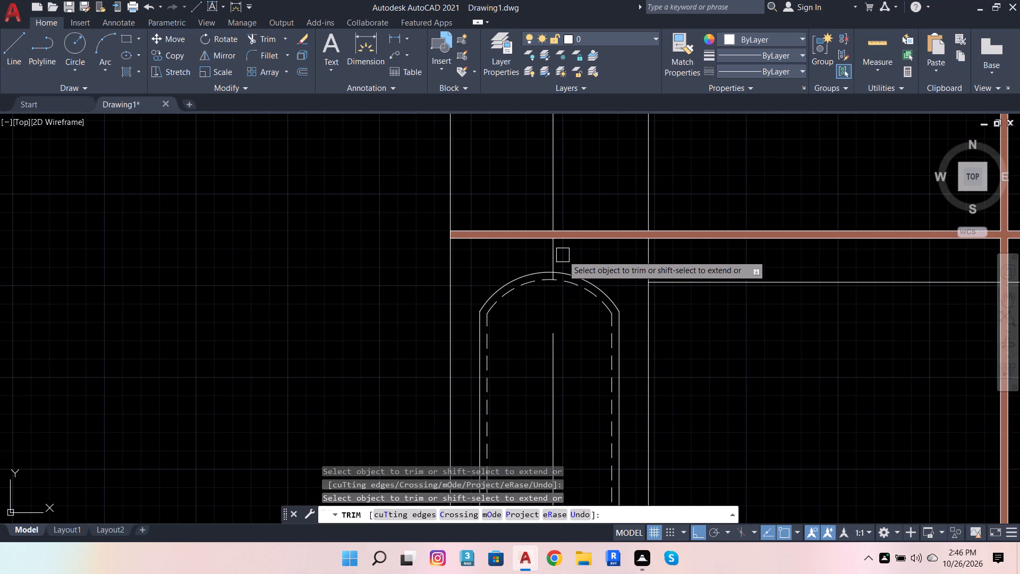
shift+click(556, 254)
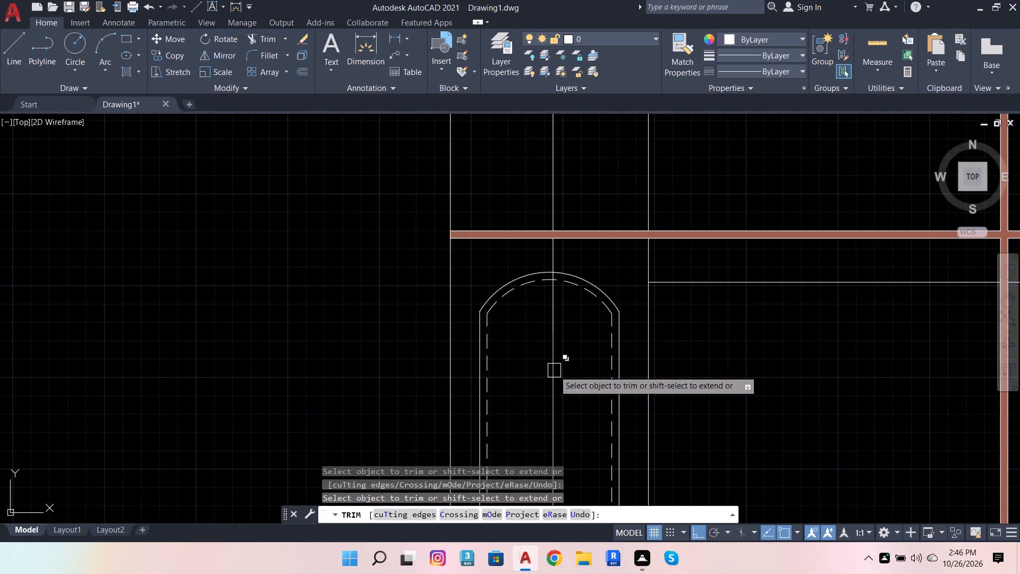
click(554, 370)
click(586, 418)
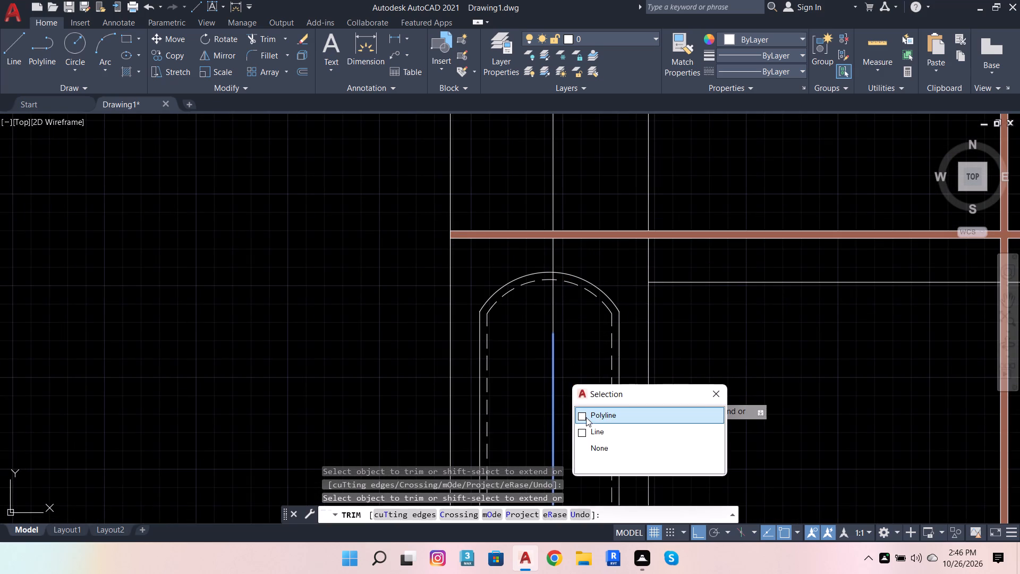
click(593, 413)
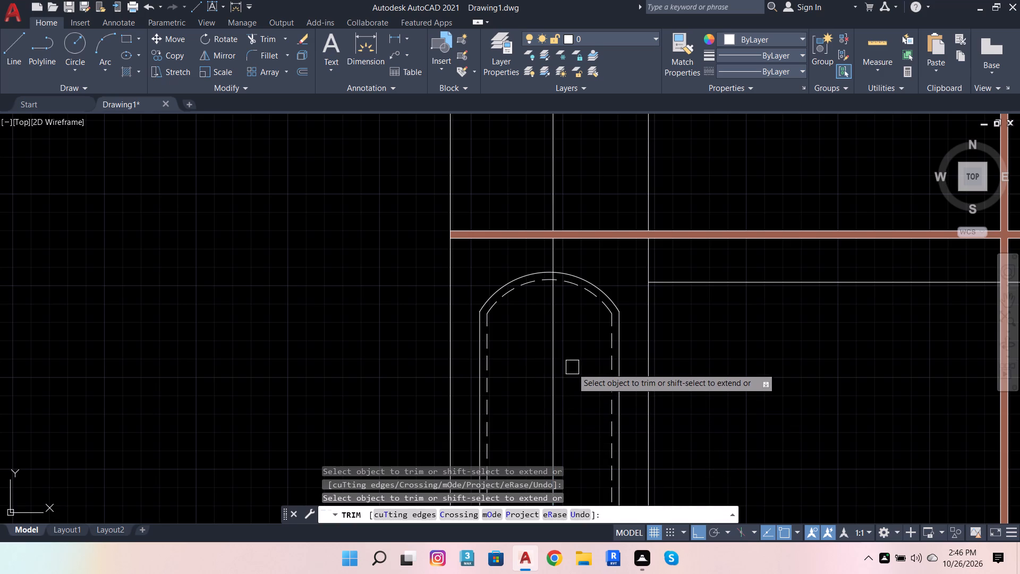
Extend the central line's lower end past the panel's bottom arc to the cabinet's bottom edge.
scroll(563, 349, down, 5)
scroll(575, 391, up, 3)
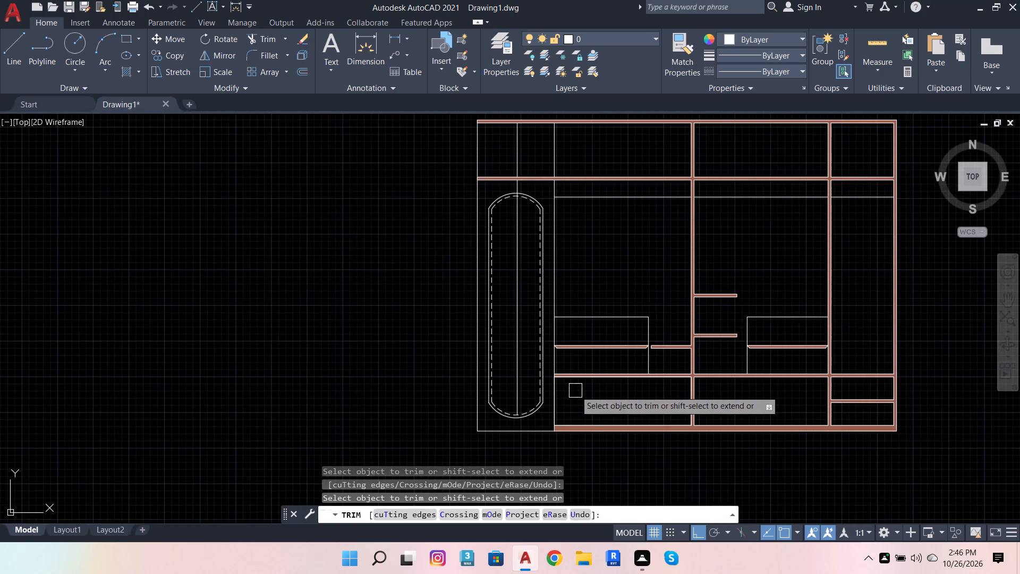
scroll(585, 419, up, 2)
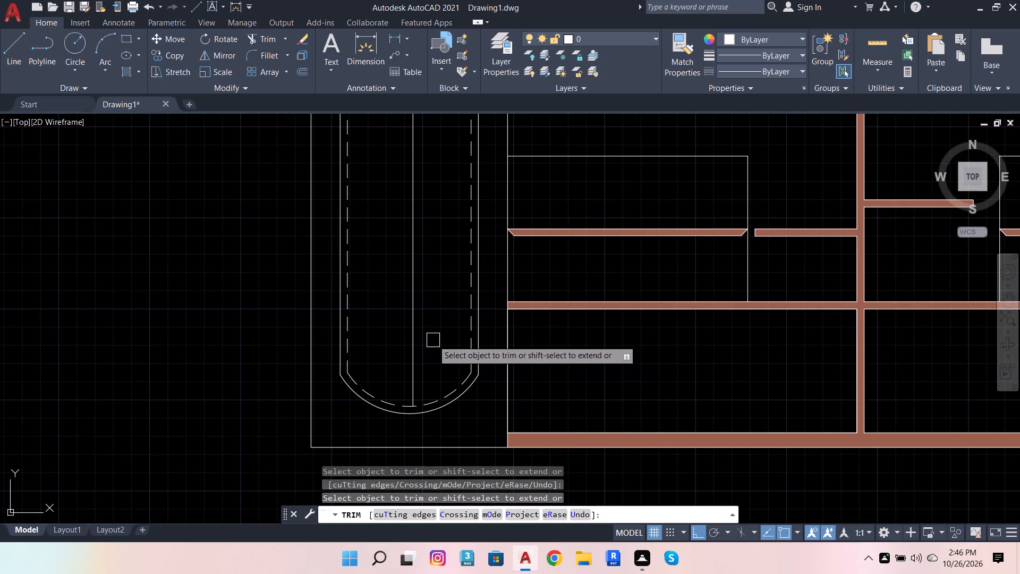
shift+click(415, 345)
shift+click(416, 351)
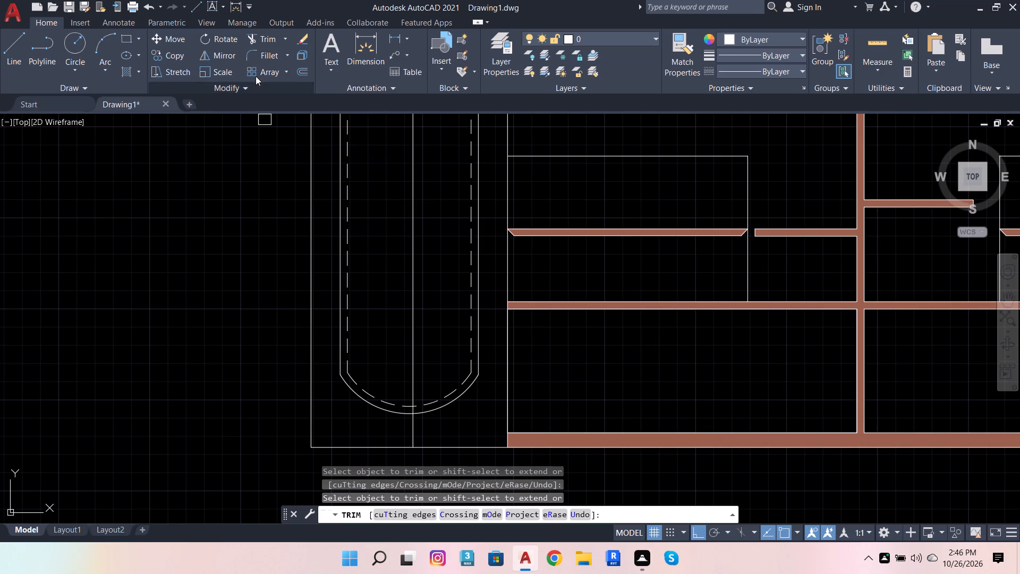
Draw a horizontal line about 1'-5" long leftward from the top corner of the hatched base, crossing the central line.
click(10, 52)
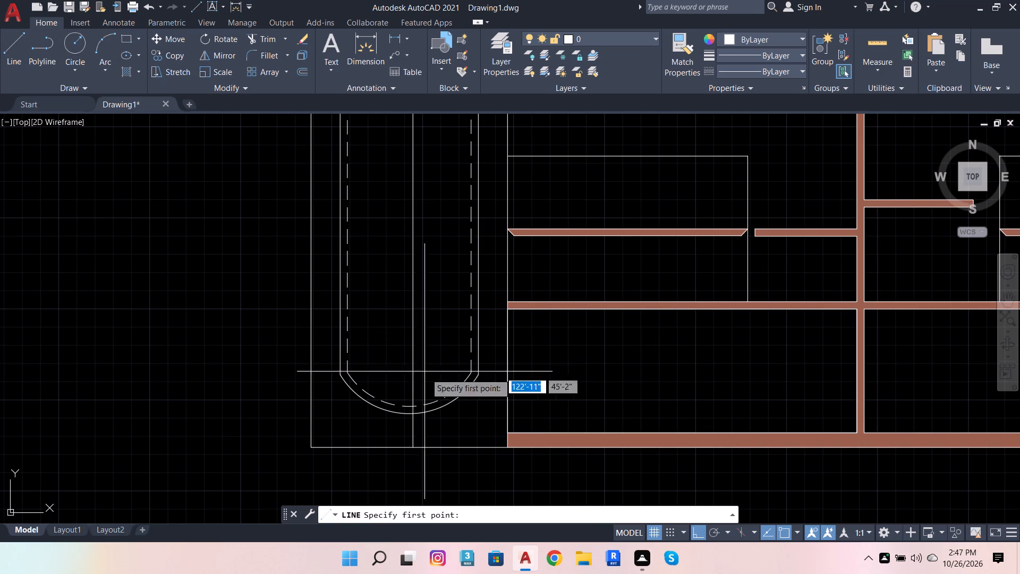
click(509, 434)
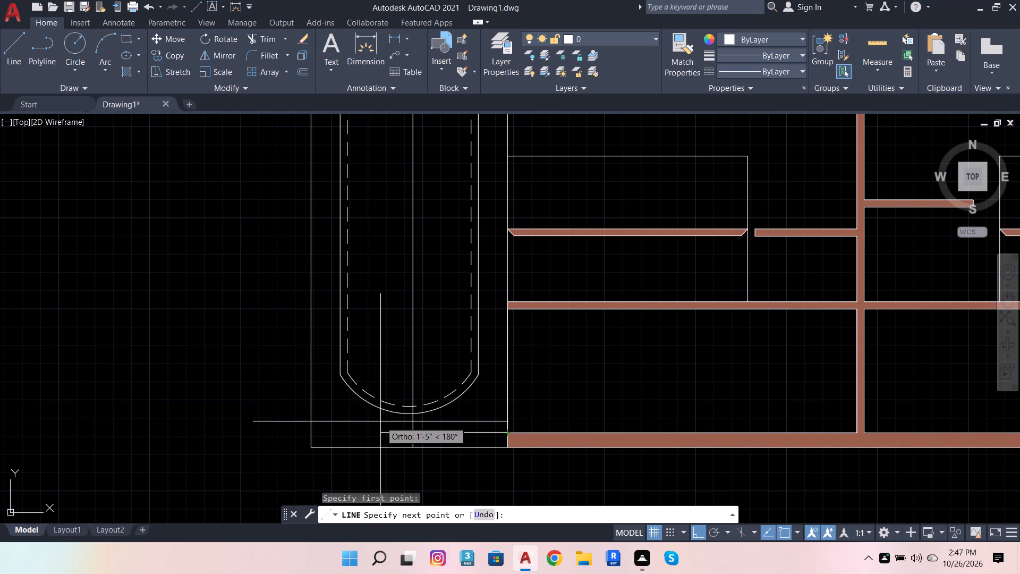
click(380, 421)
Trim the new horizontal line beyond the central line, and the central line below it, to form a clean corner.
click(258, 40)
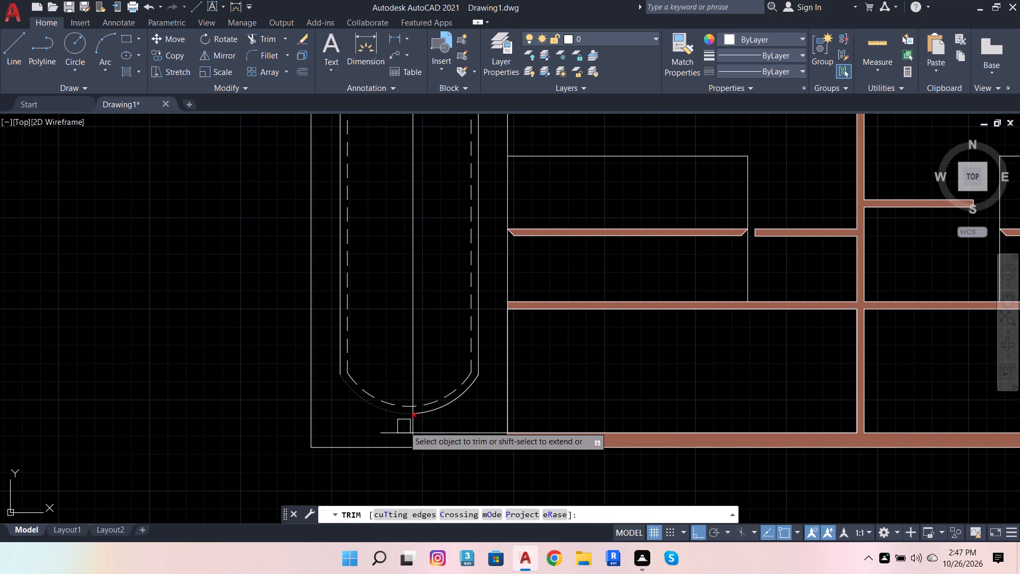
click(396, 433)
scroll(413, 441, up, 3)
click(407, 439)
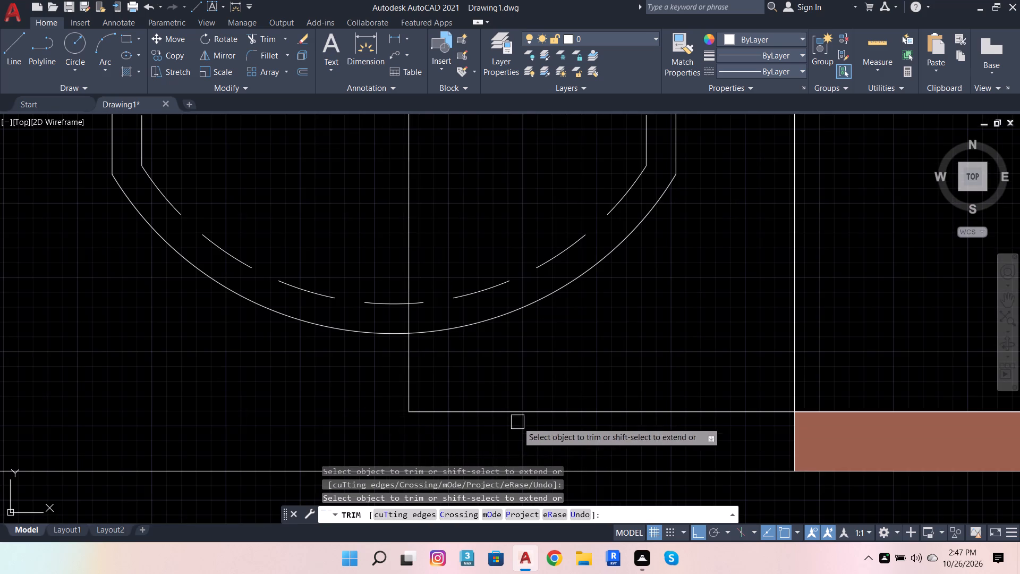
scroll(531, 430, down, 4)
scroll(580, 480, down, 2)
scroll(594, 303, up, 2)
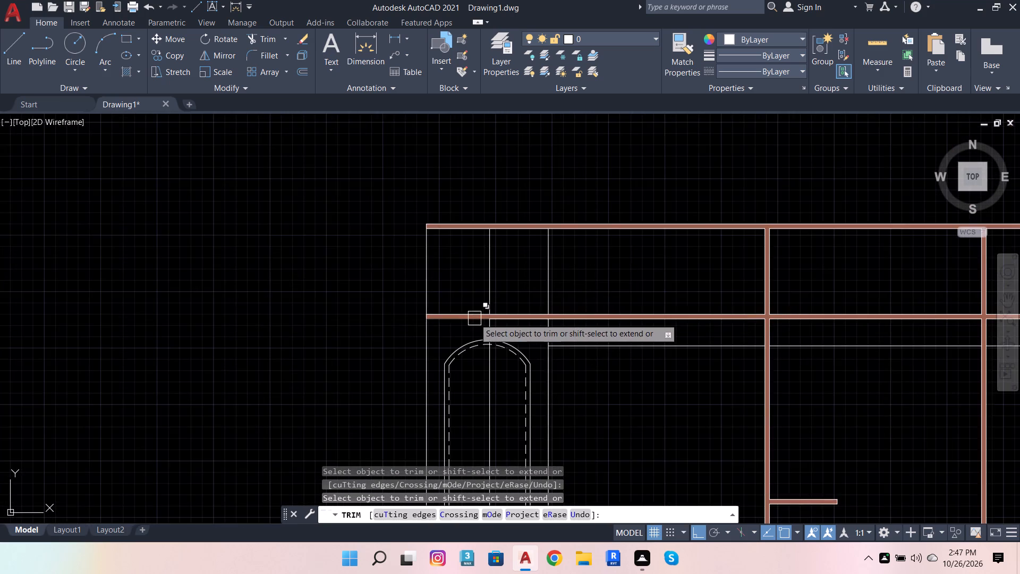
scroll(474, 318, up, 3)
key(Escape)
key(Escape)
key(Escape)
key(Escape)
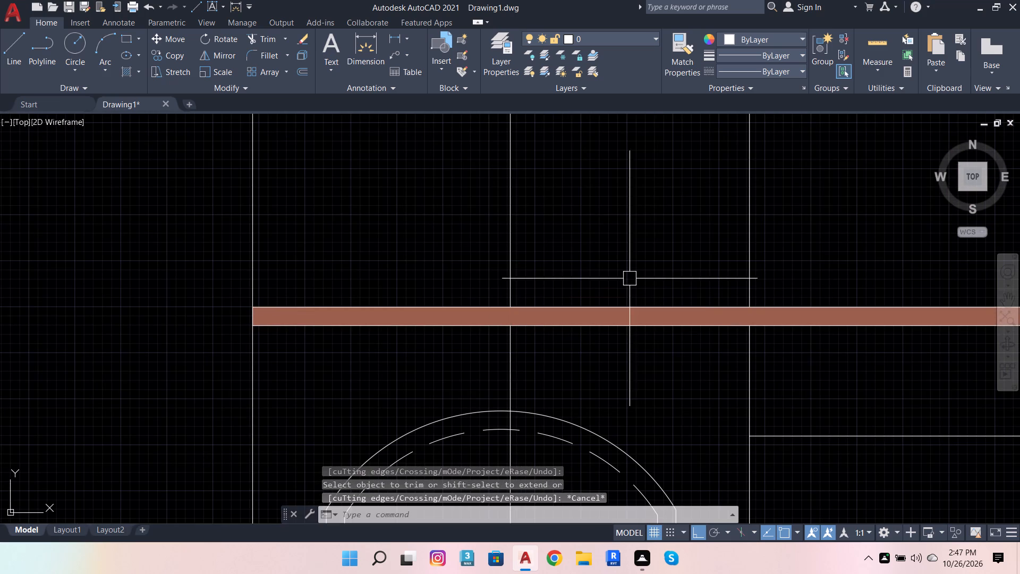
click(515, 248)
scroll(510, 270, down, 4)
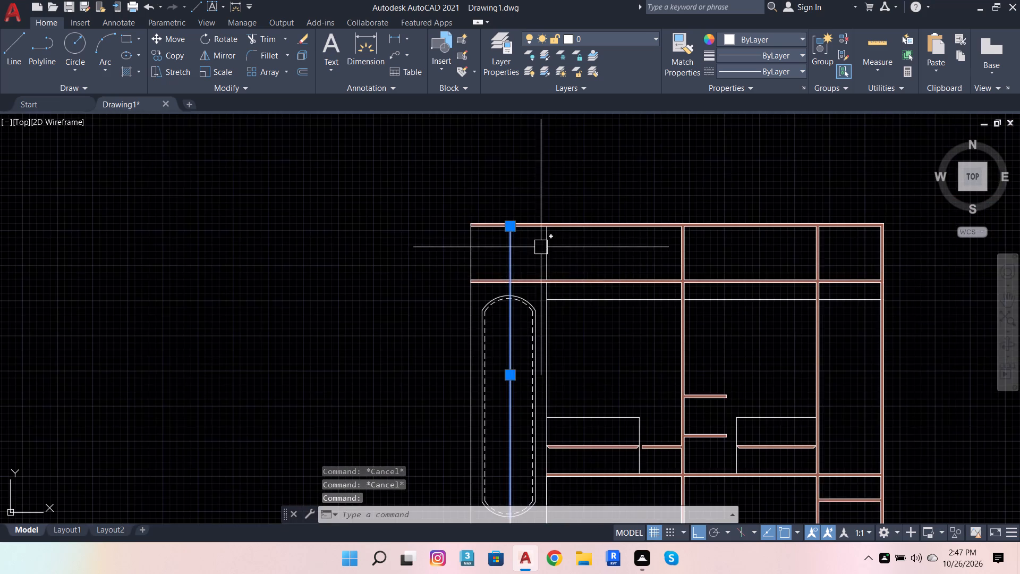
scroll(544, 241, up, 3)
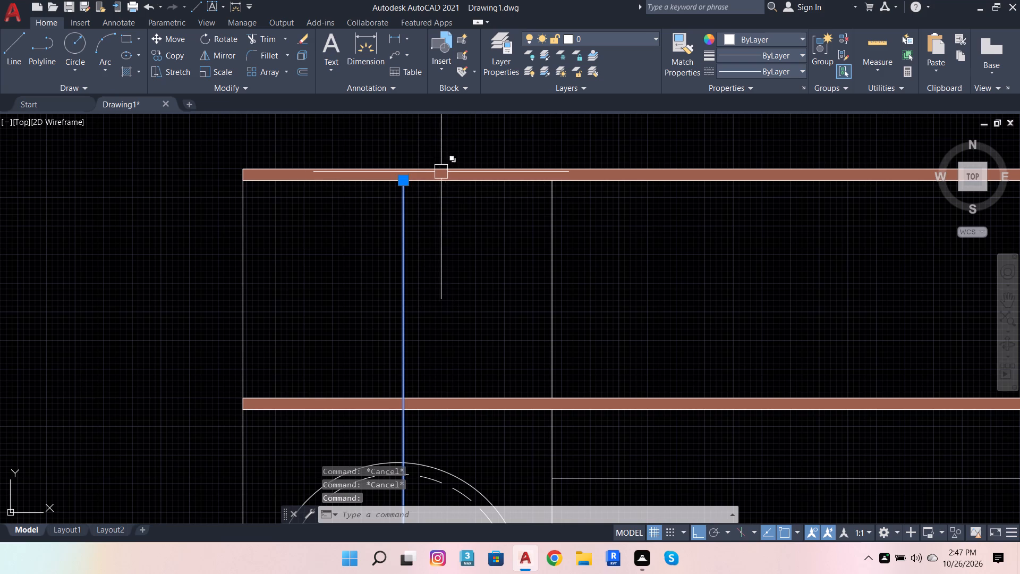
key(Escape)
Draw a rectangle about 1'-1" by 8'-10" from the central line's top end to the top corner of the hatched base.
click(126, 33)
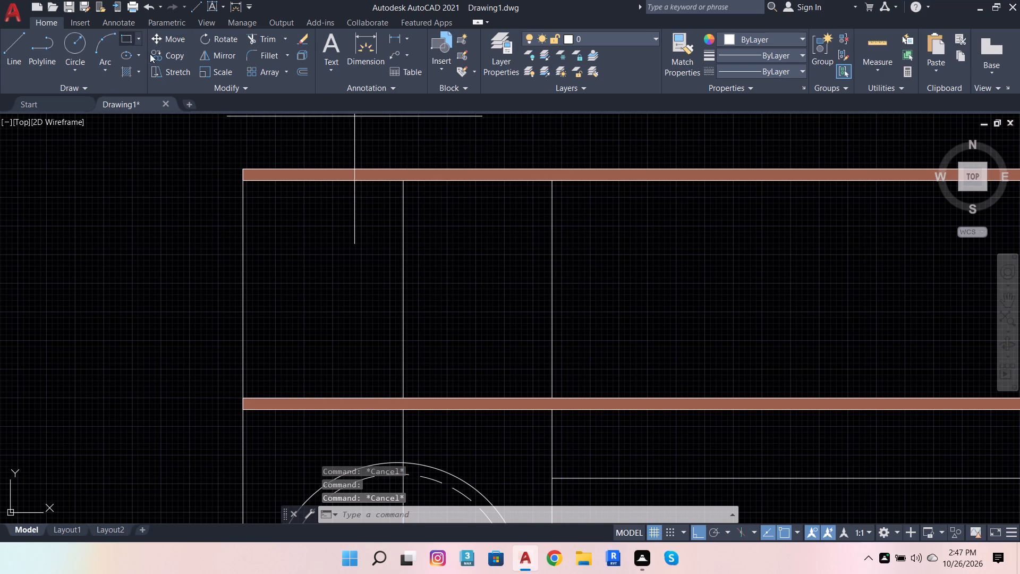
click(404, 182)
scroll(421, 204, down, 5)
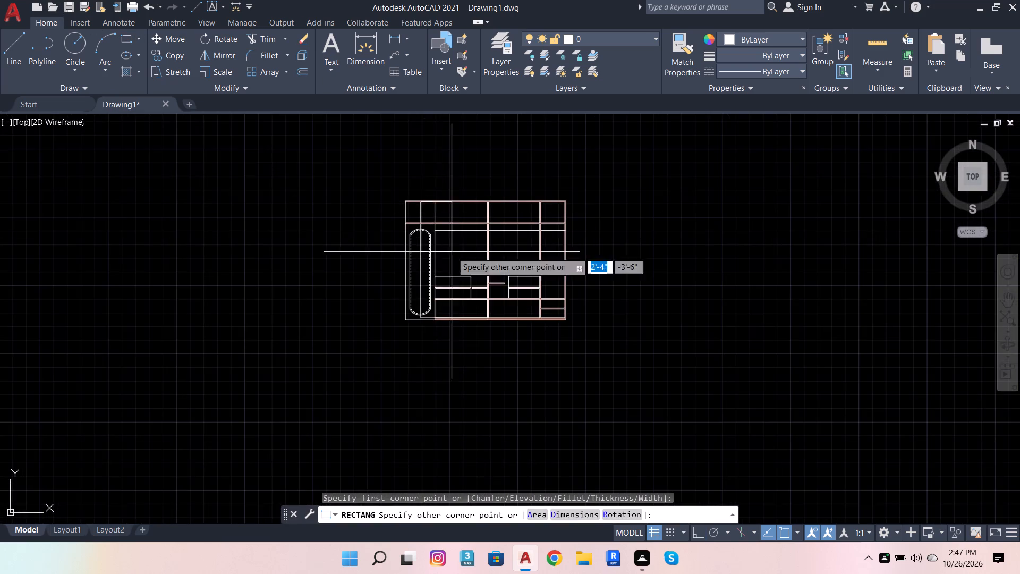
scroll(424, 321, up, 5)
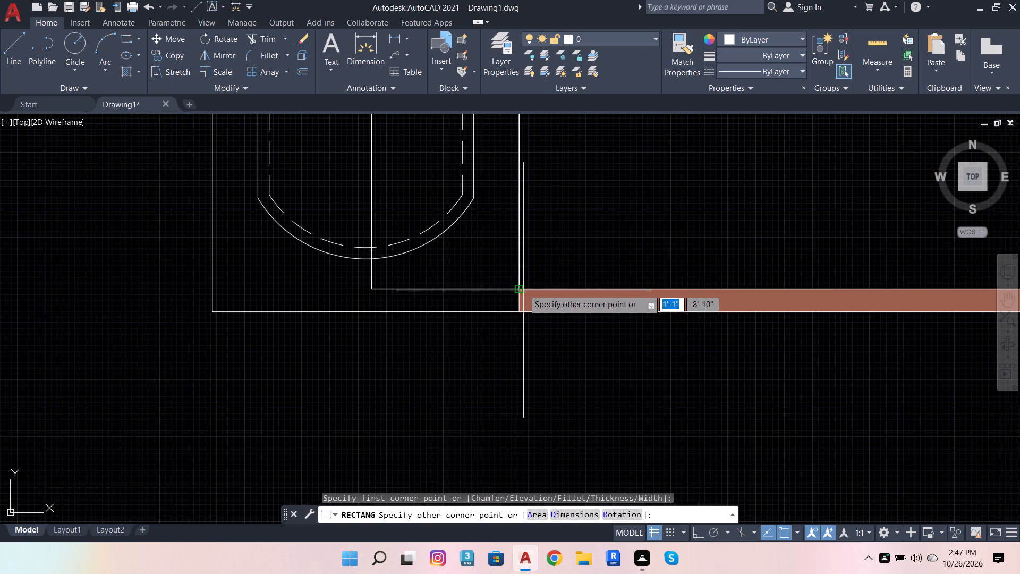
click(520, 289)
key(Escape)
Delete the horizontal base Line and the vertical central Line lying beneath the new rectangle, keeping the Polyline.
scroll(440, 292, up, 3)
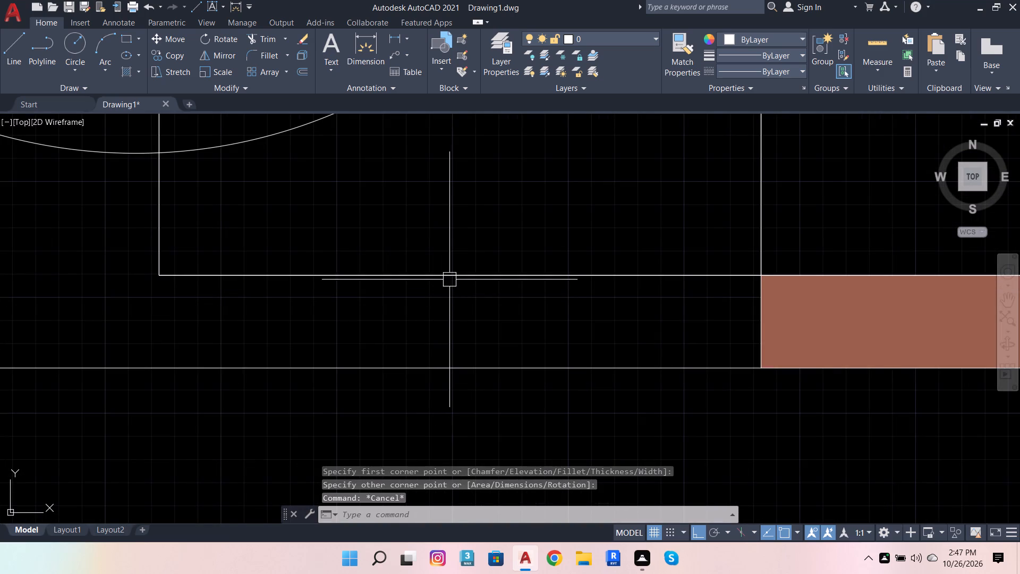
click(449, 274)
click(491, 331)
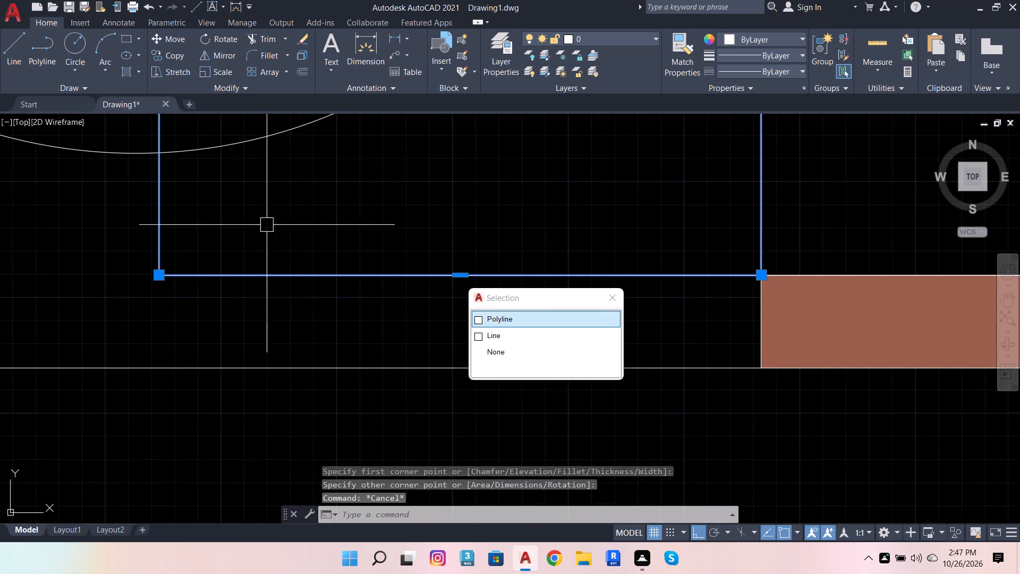
click(492, 337)
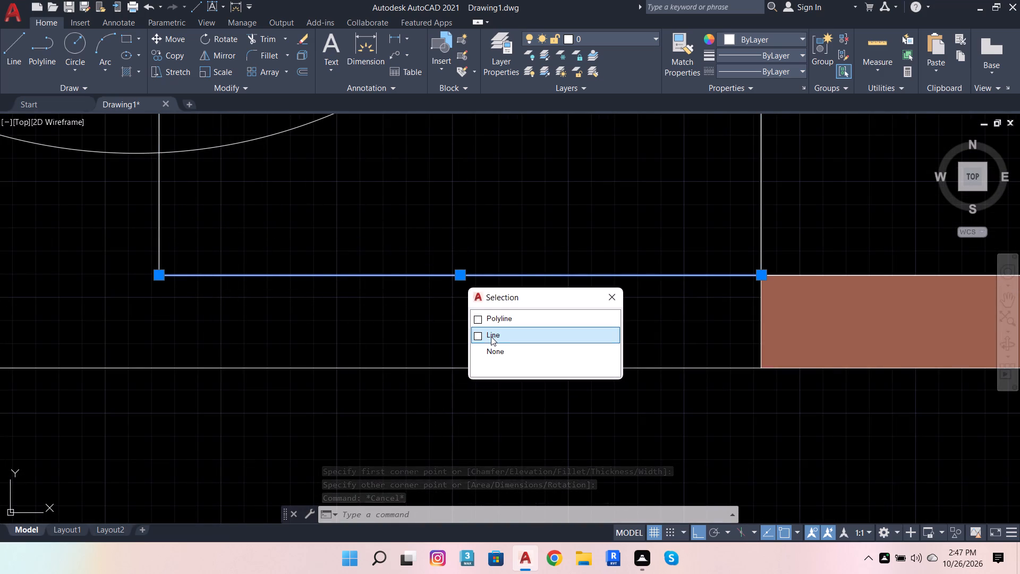
click(162, 217)
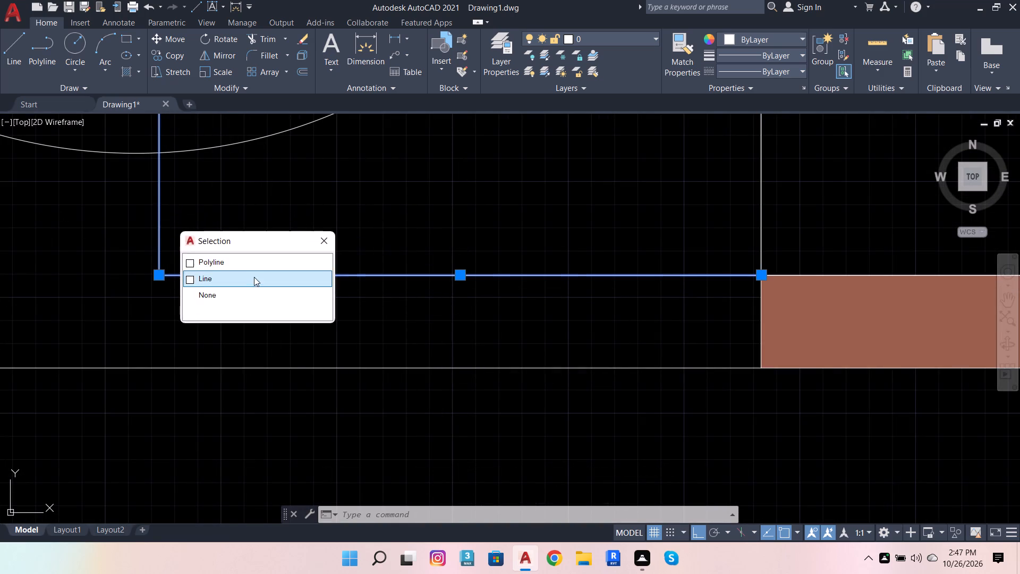
click(253, 280)
scroll(312, 337, down, 5)
scroll(350, 382, down, 3)
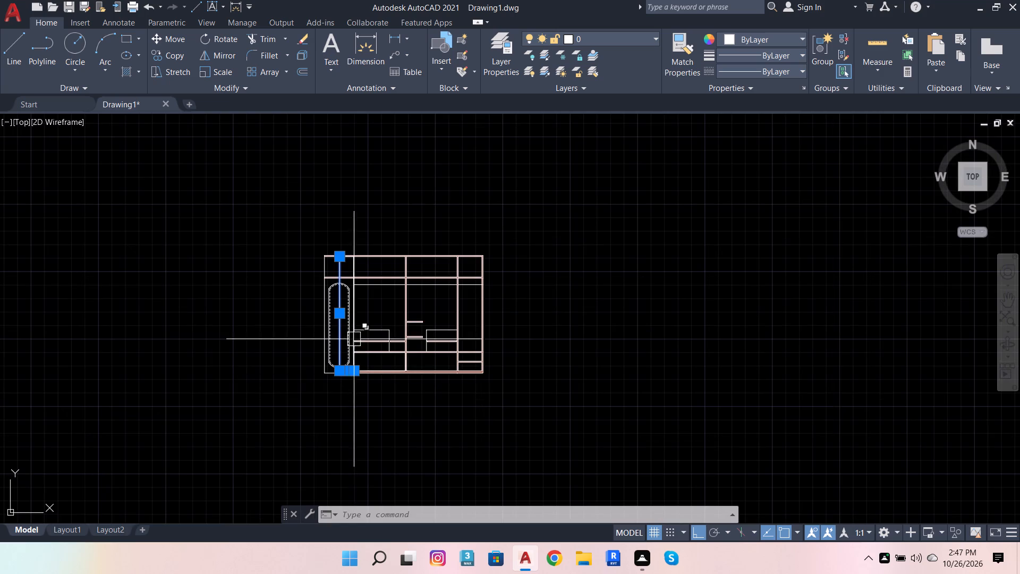
scroll(346, 256, up, 7)
scroll(364, 302, down, 6)
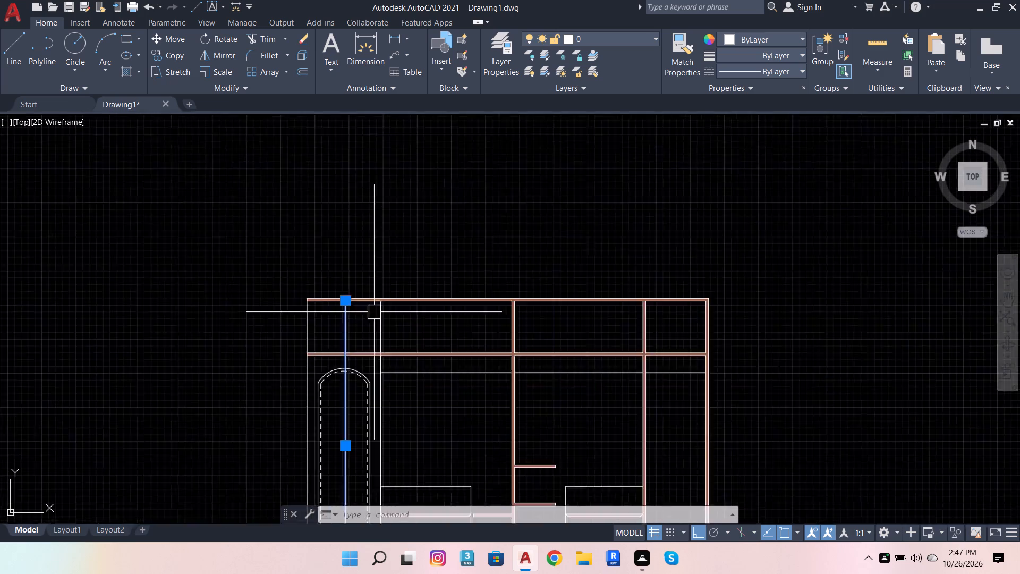
scroll(441, 383, up, 3)
key(shift+Delete)
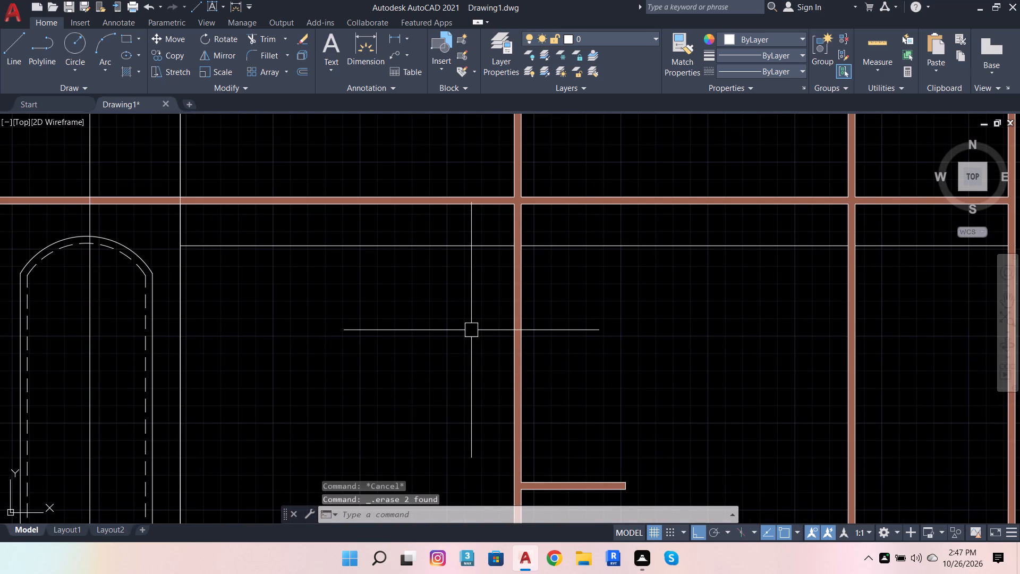
Move the rectangle 1" to the left, away from the hatched base's corner.
scroll(471, 330, down, 4)
scroll(423, 399, up, 5)
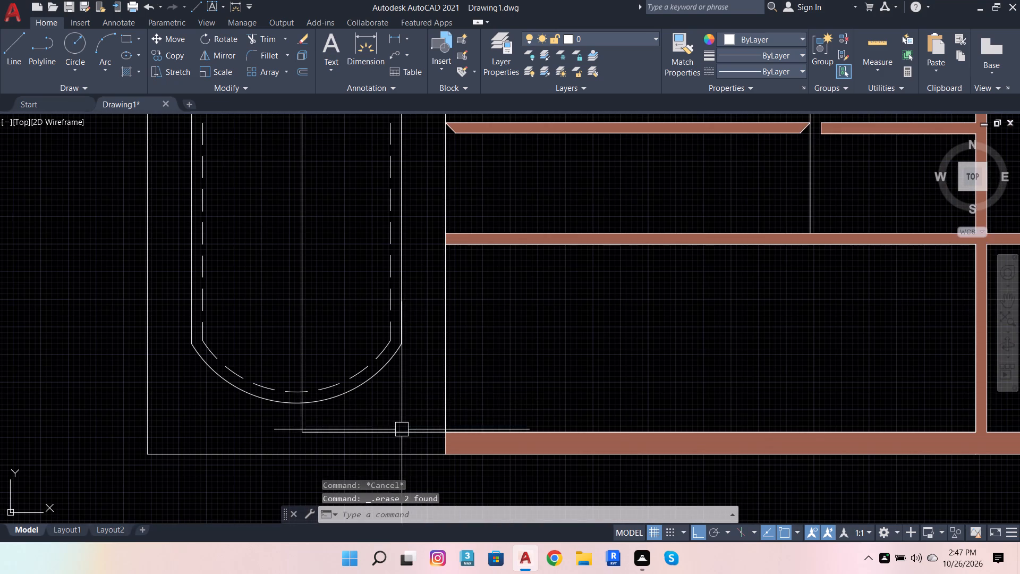
click(402, 429)
scroll(426, 397, down, 3)
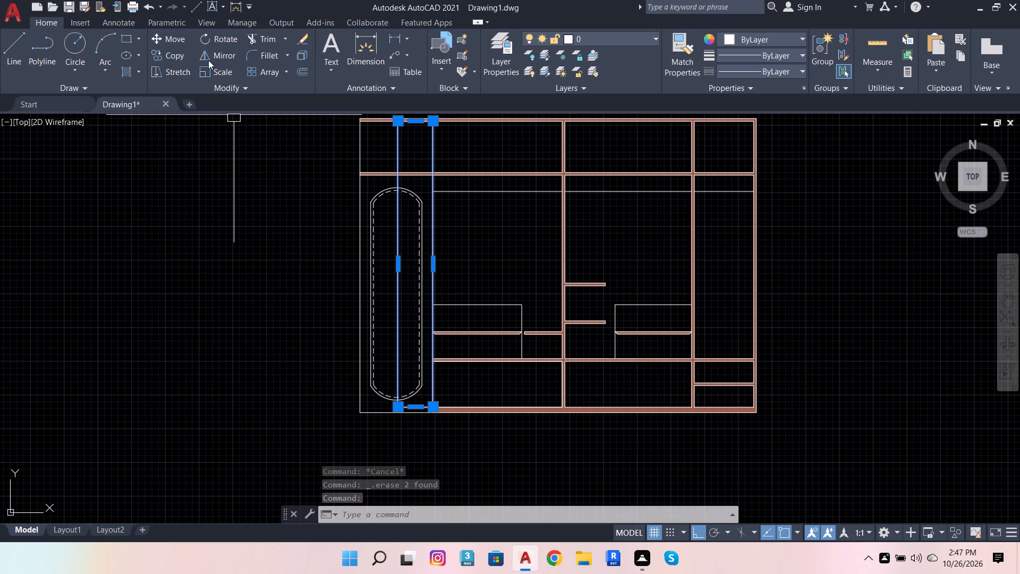
click(166, 38)
scroll(430, 446, up, 2)
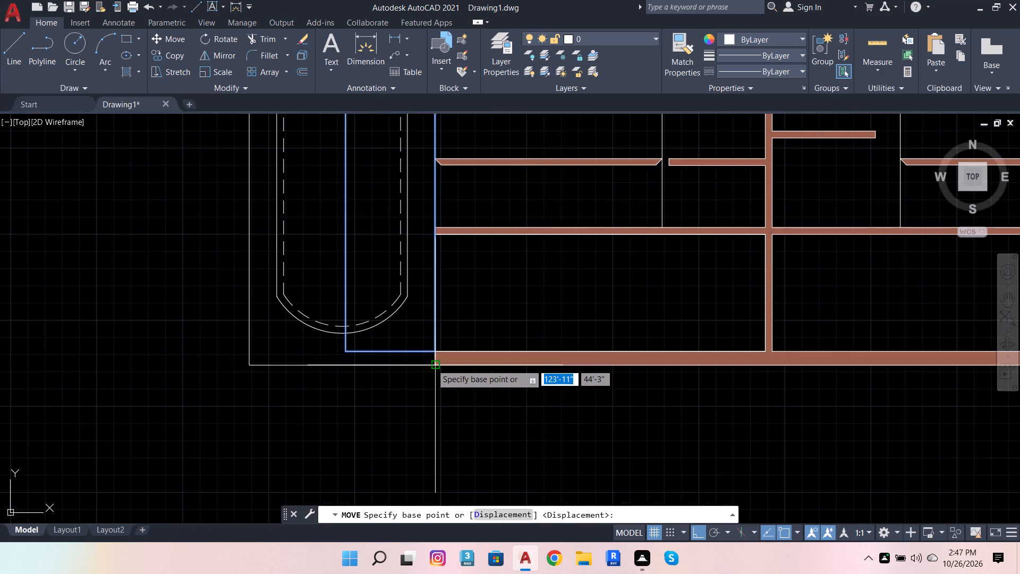
scroll(431, 364, up, 4)
click(447, 286)
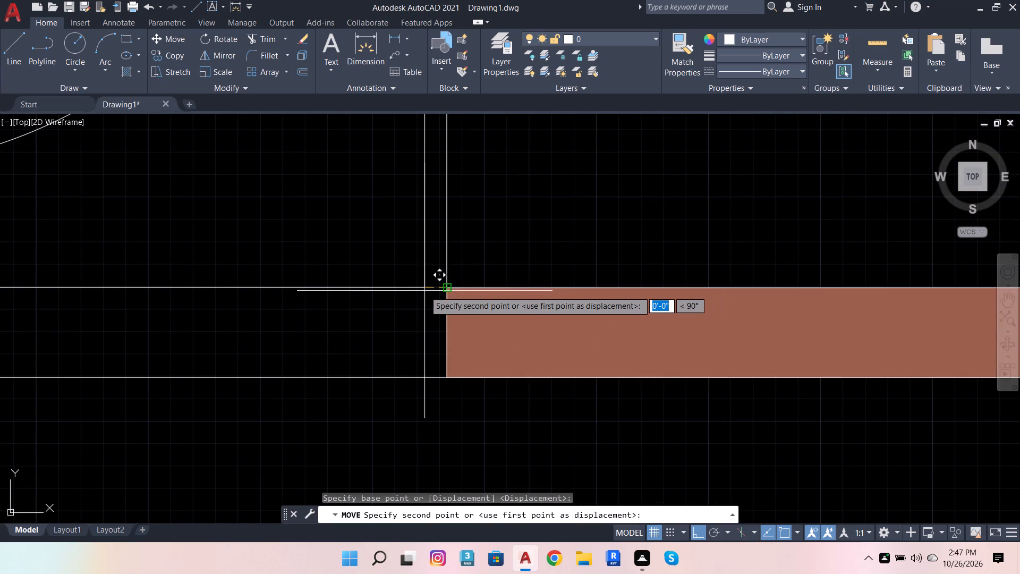
scroll(424, 291, up, 1)
key(1)
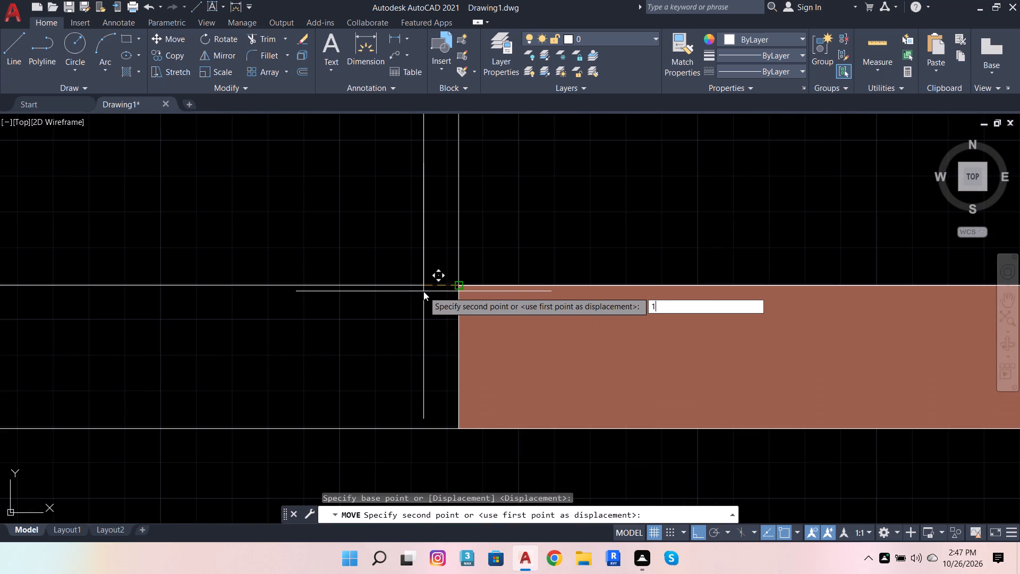
key(Return)
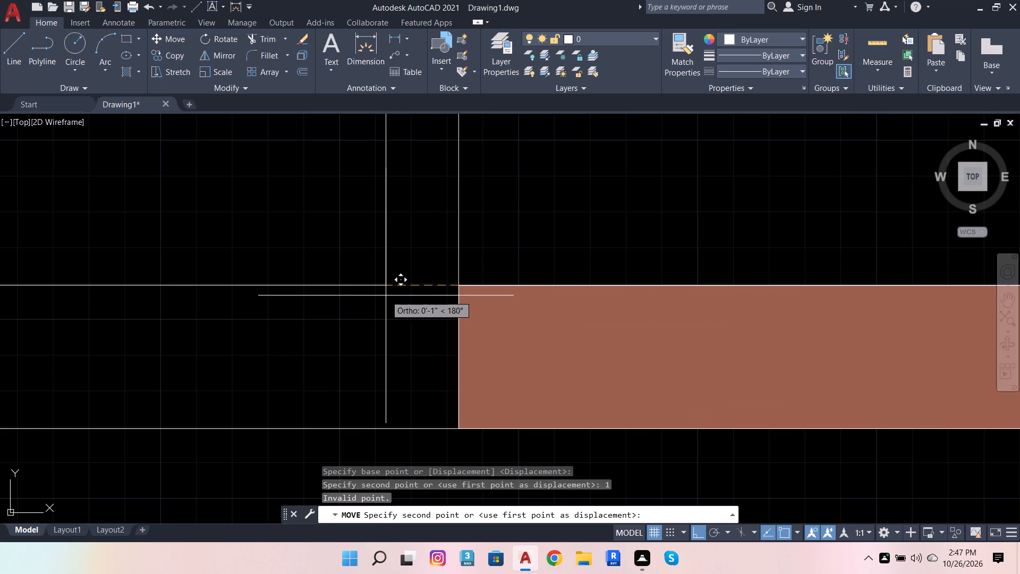
key(1)
key(Return)
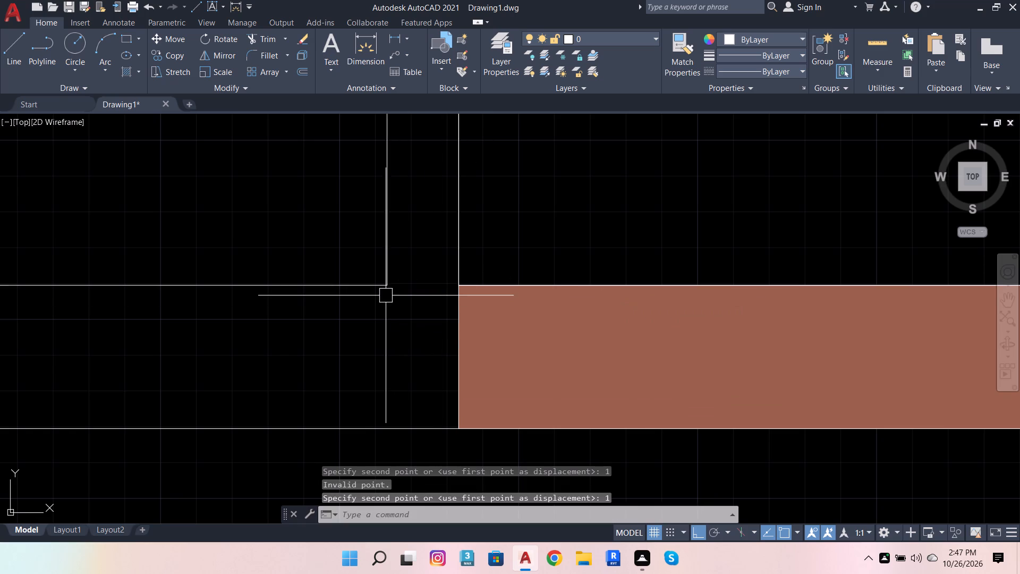
scroll(386, 296, down, 3)
scroll(519, 317, down, 4)
key(Escape)
key(Escape)
key(Escape)
key(Escape)
key(Escape)
key(Escape)
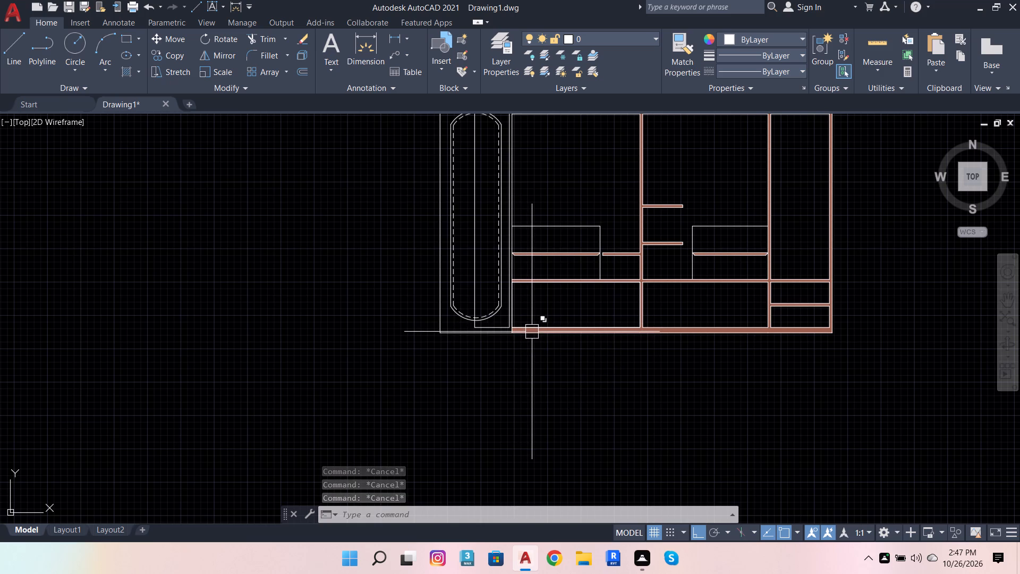
Set the rectangle's linetype to DASHED.
scroll(495, 330, up, 3)
click(495, 330)
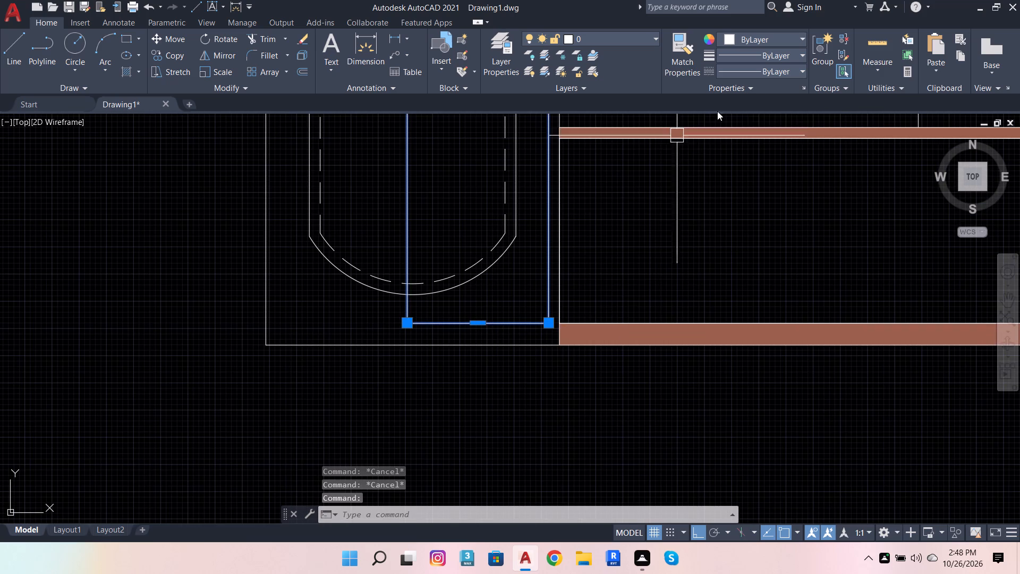
click(754, 66)
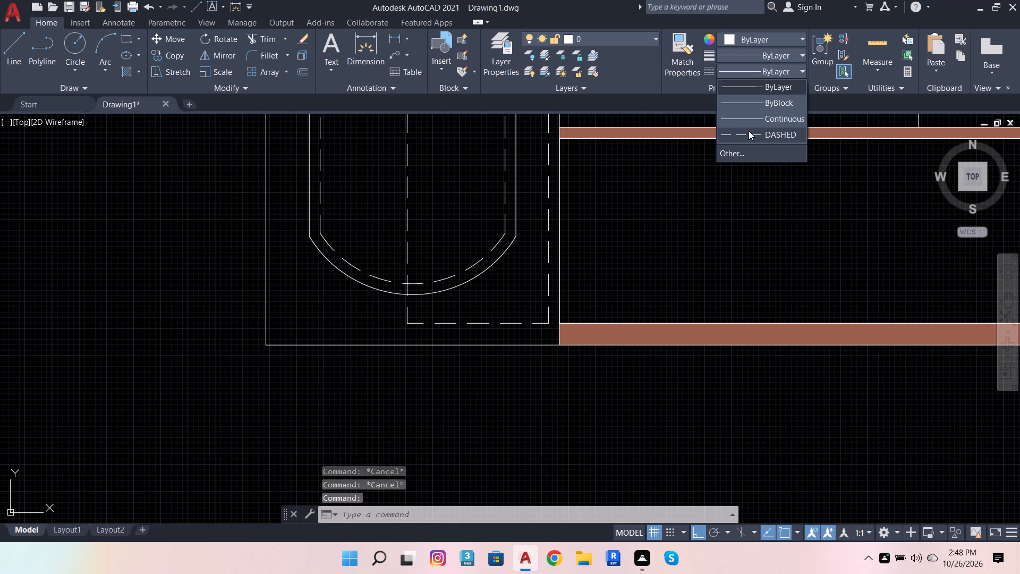
click(749, 131)
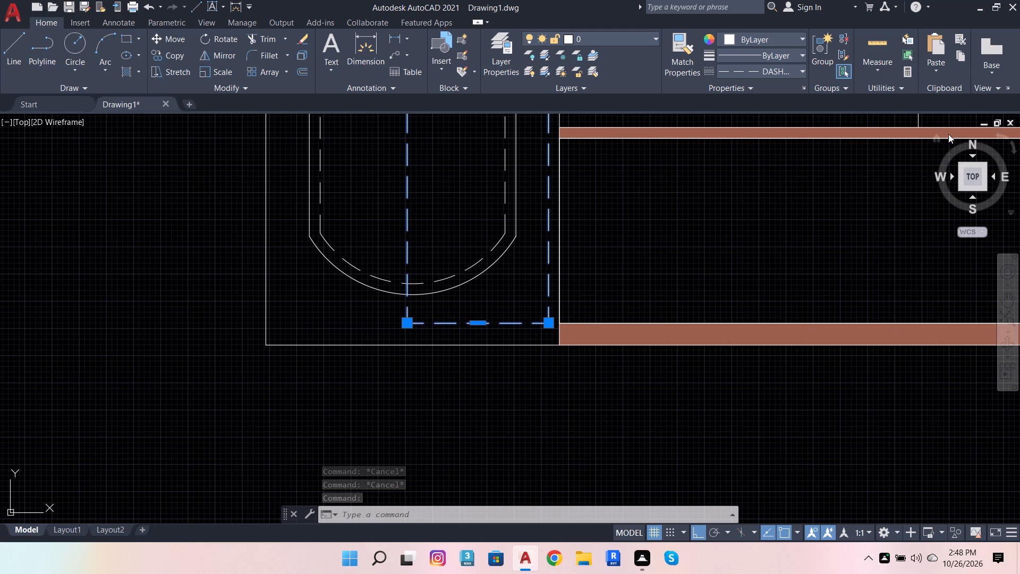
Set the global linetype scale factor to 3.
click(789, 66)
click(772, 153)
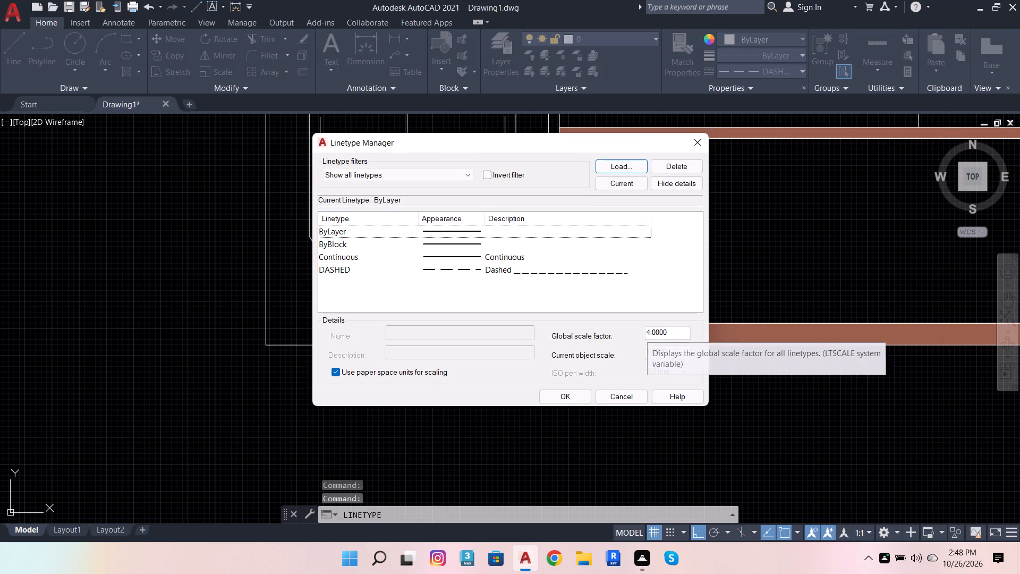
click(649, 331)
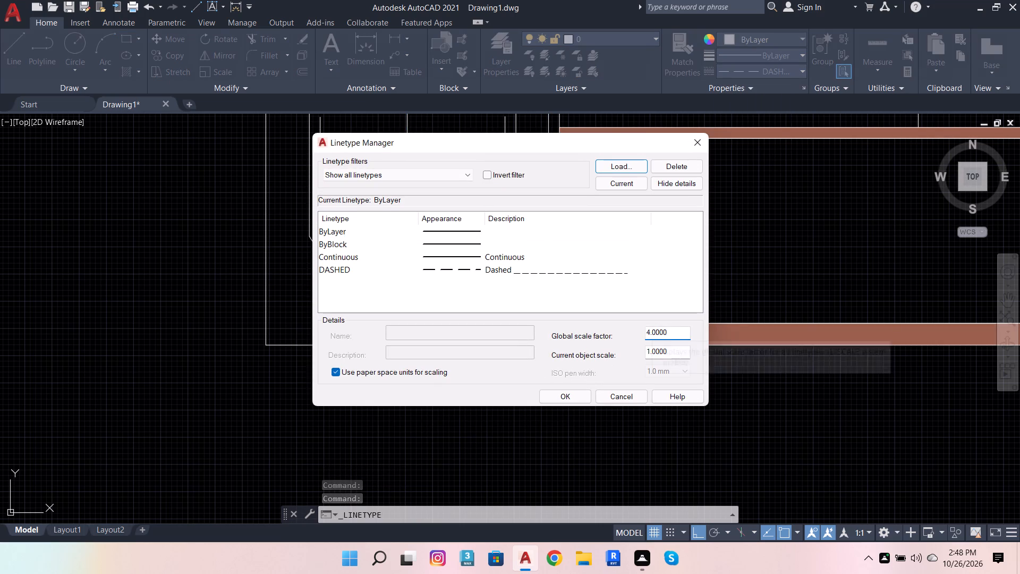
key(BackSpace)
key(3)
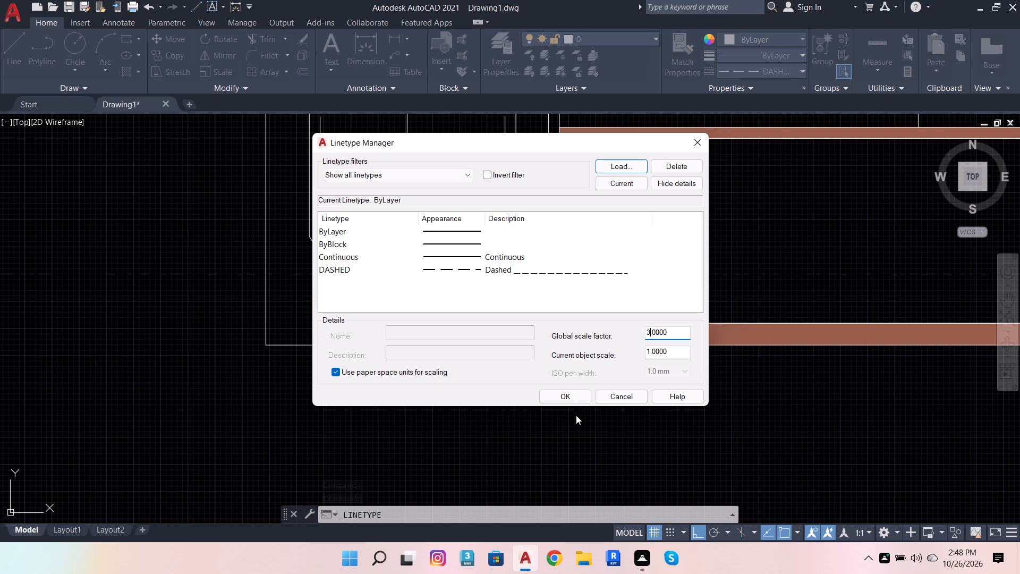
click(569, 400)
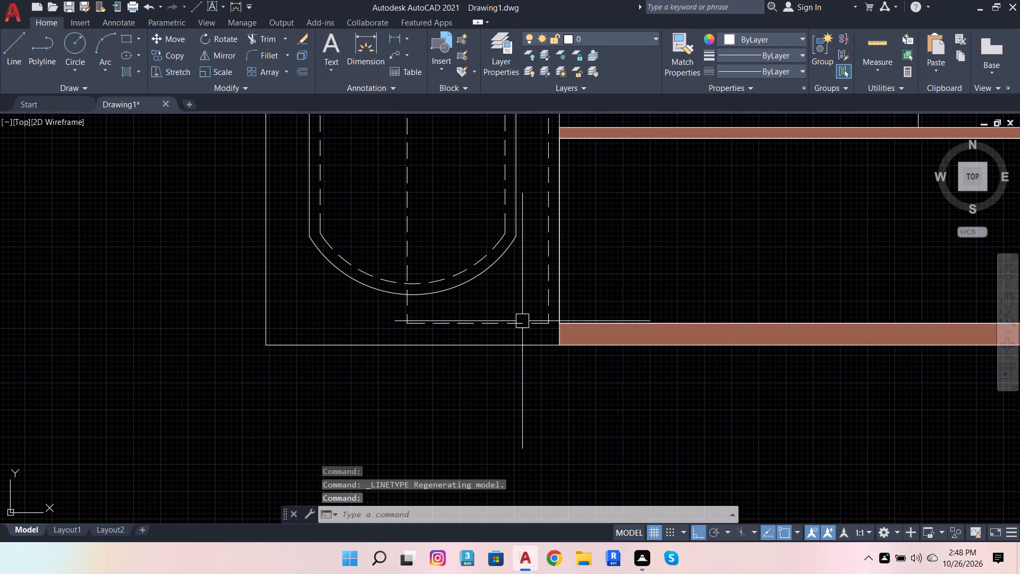
Set the global linetype scale factor to 2.
click(522, 321)
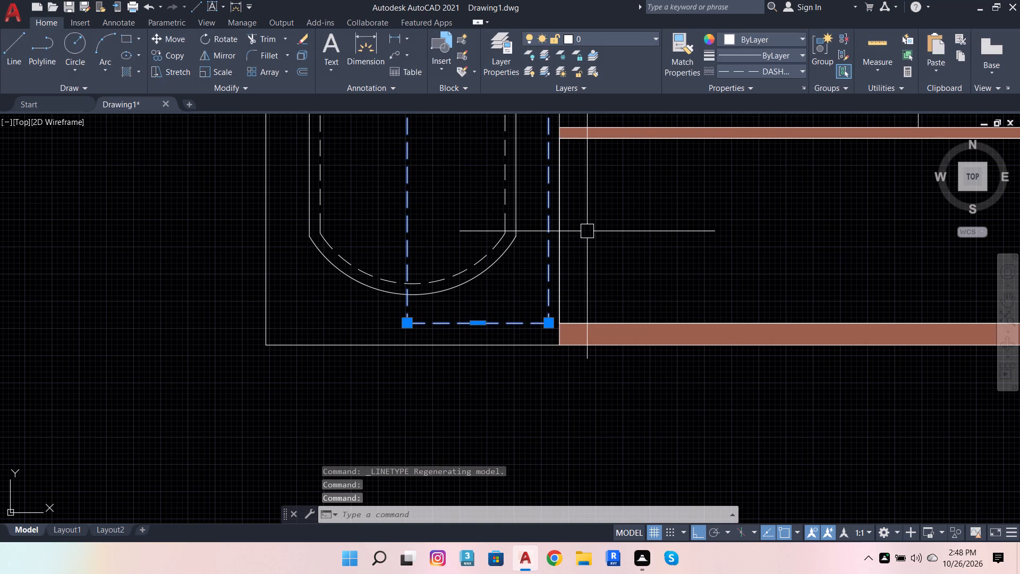
click(764, 73)
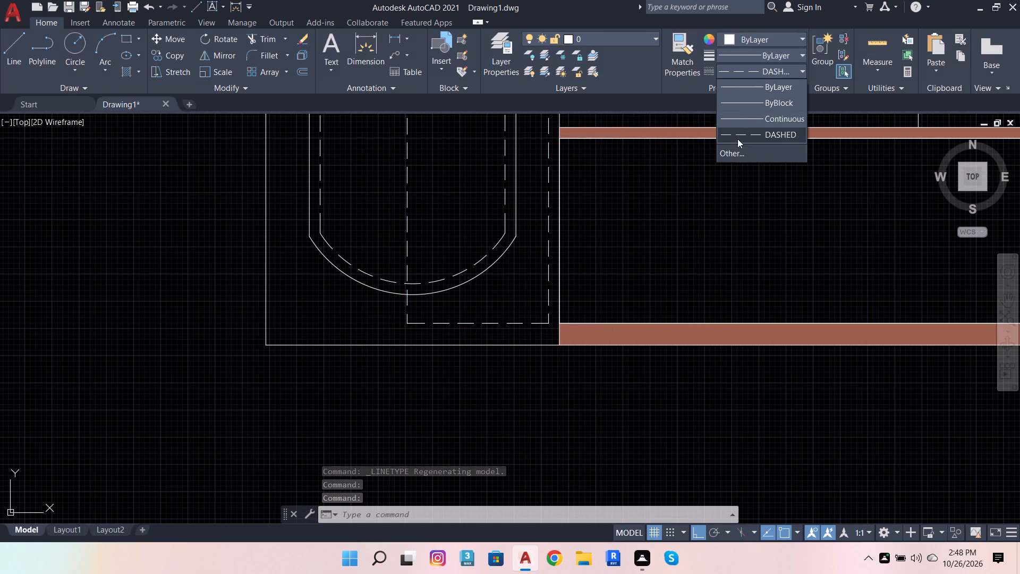
click(737, 149)
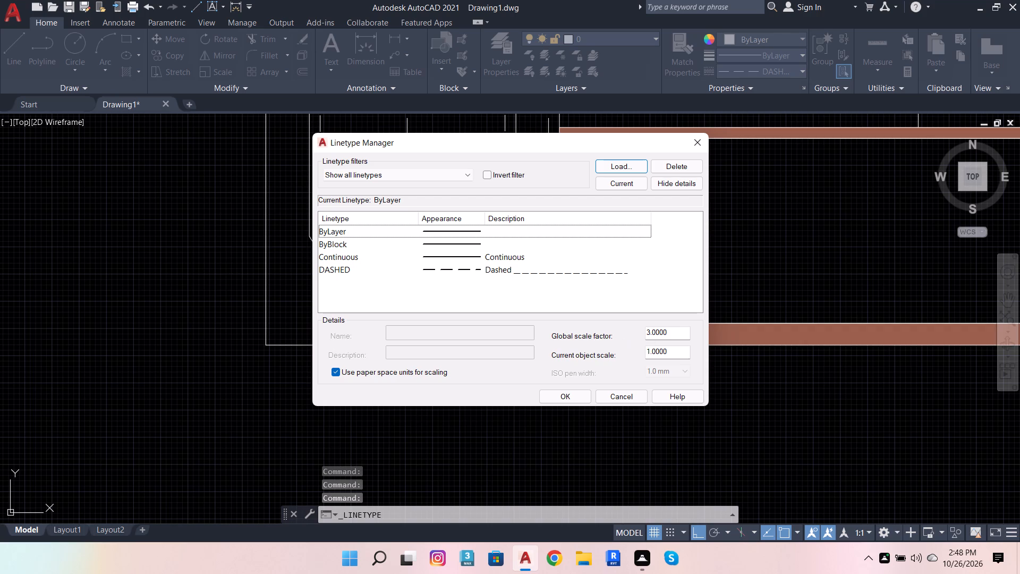
click(649, 331)
key(BackSpace)
key(2)
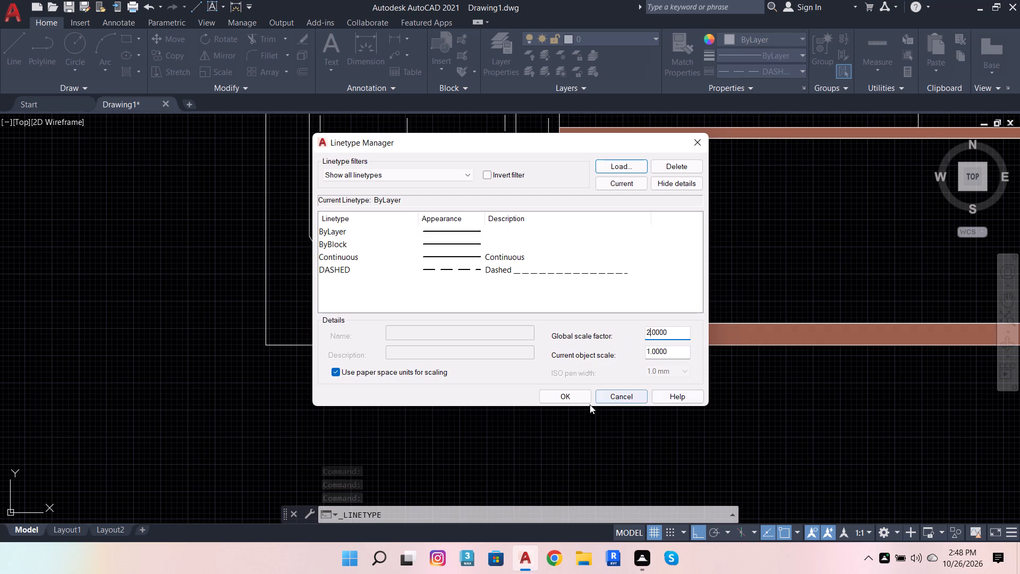
click(566, 401)
scroll(512, 317, up, 2)
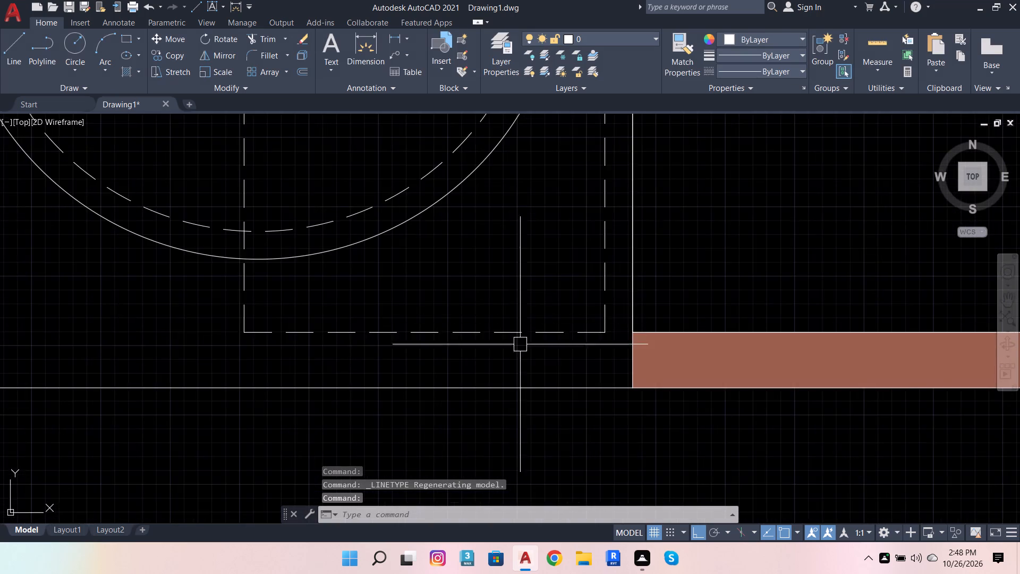
Assign the dashed rectangle beside the hatched base to Layer2.
scroll(522, 351, down, 7)
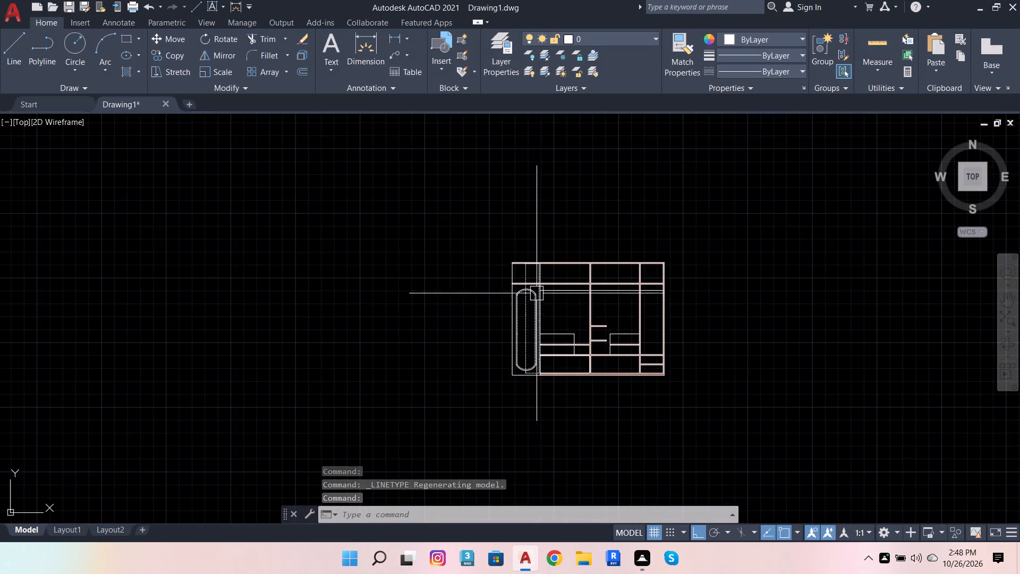
scroll(536, 289, up, 4)
click(542, 283)
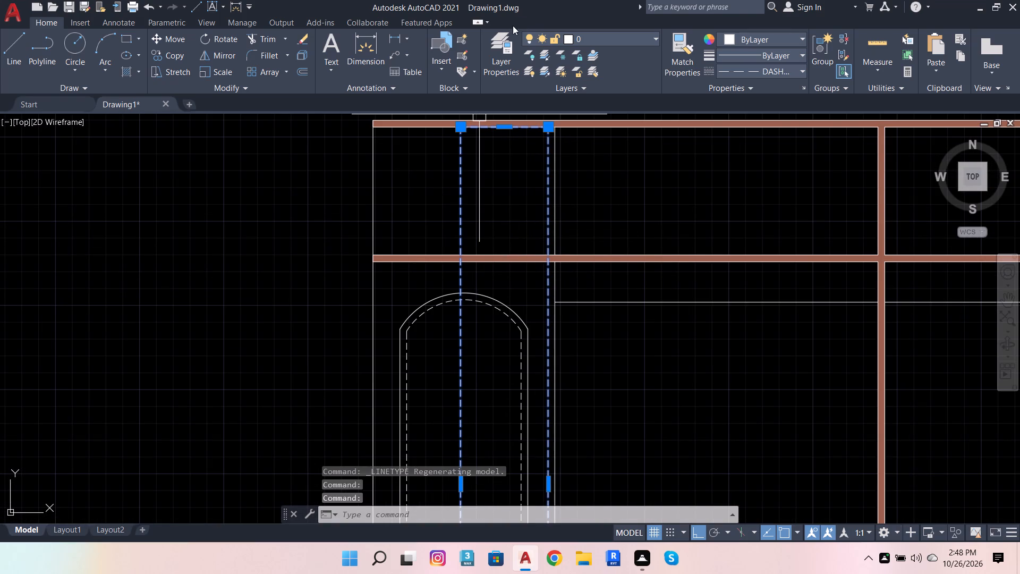
click(586, 39)
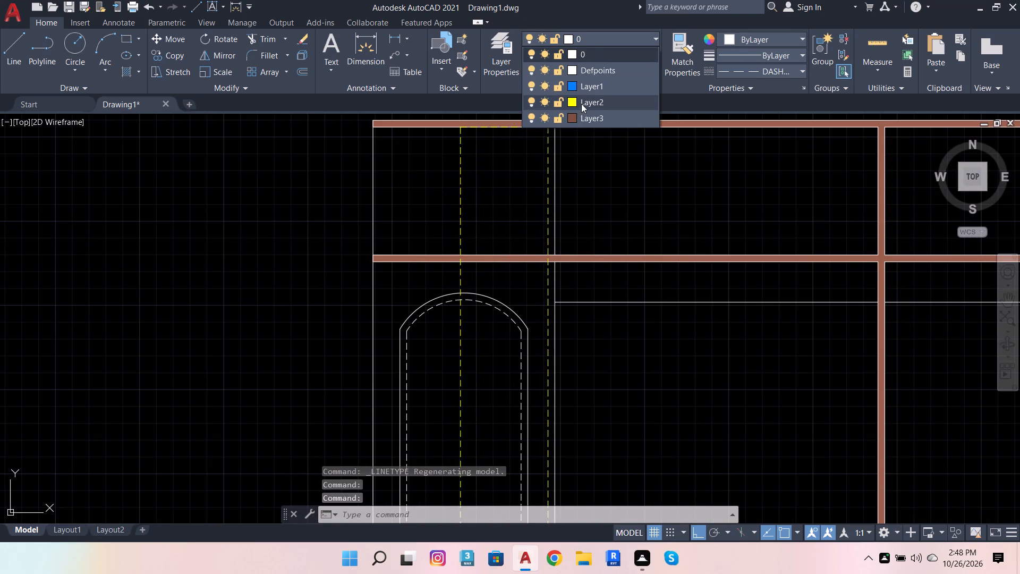
click(583, 103)
key(Escape)
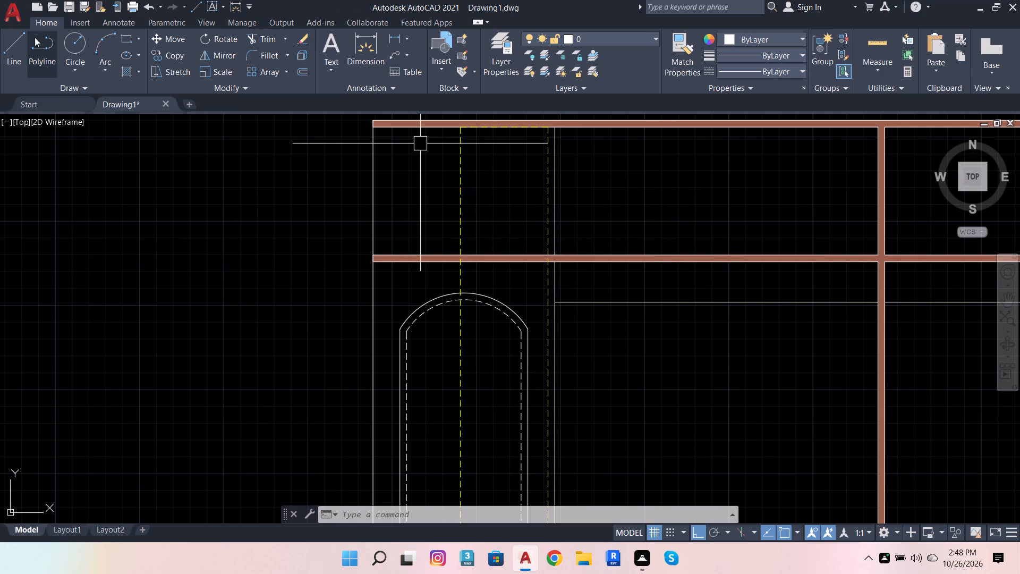
Draw a horizontal line between the dashed rectangle's two sides along the upper edge of the hatched shelf above the arch.
click(7, 51)
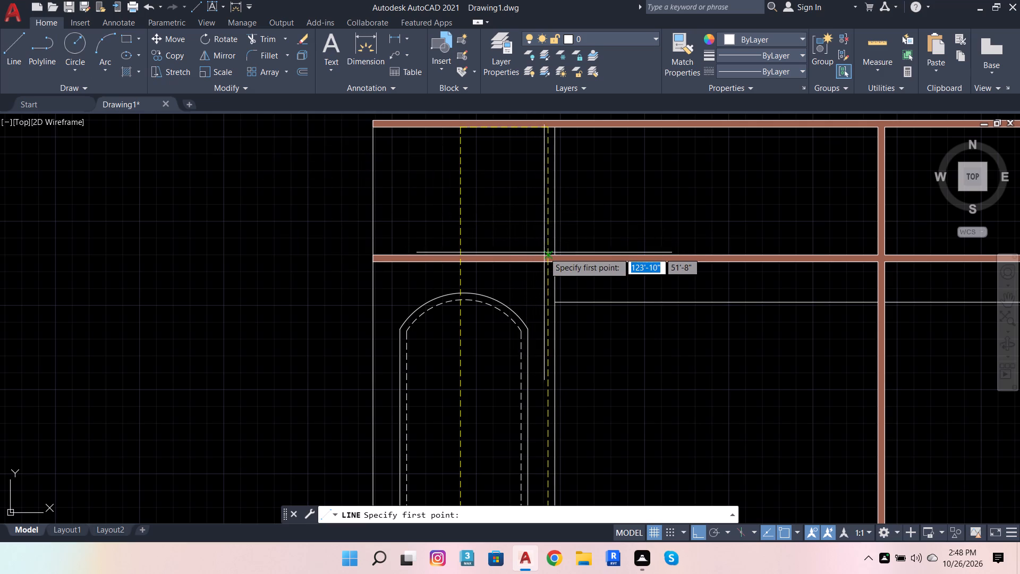
click(552, 255)
click(462, 256)
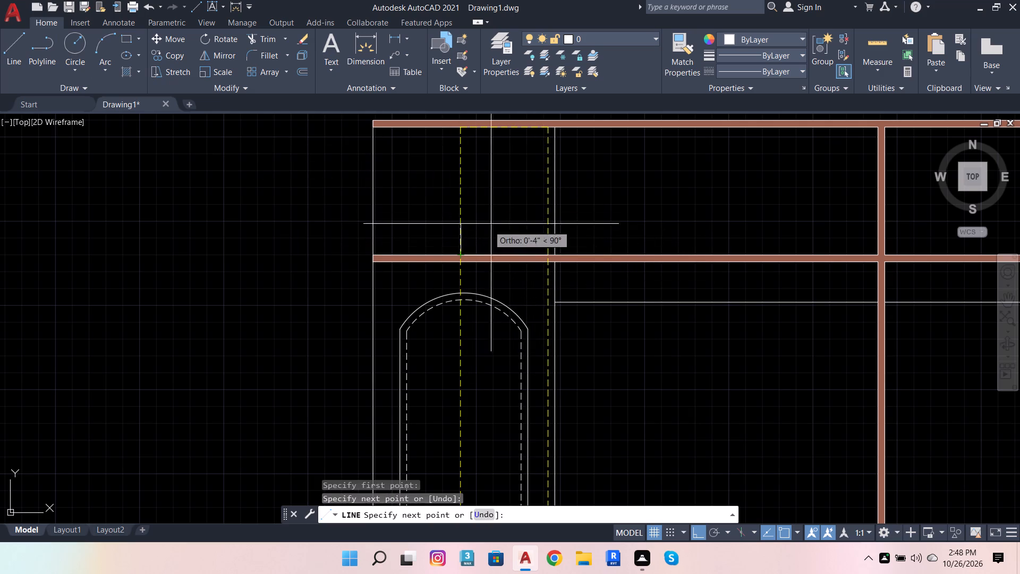
key(space)
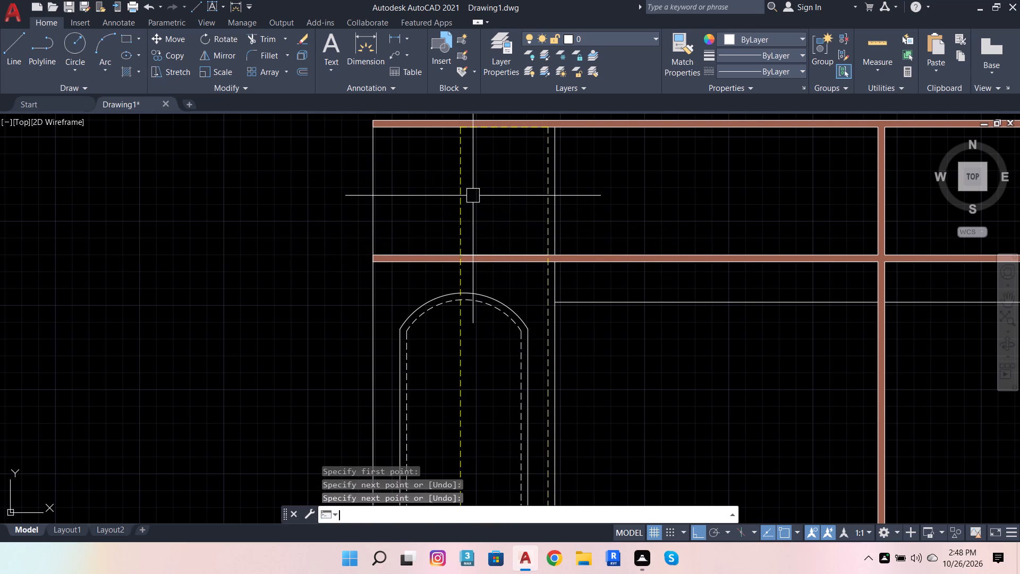
Draw a horizontal line from midway between the dashed rectangle's top-left corner and the shelf's upper edge to just past its right side.
click(0, 47)
click(18, 42)
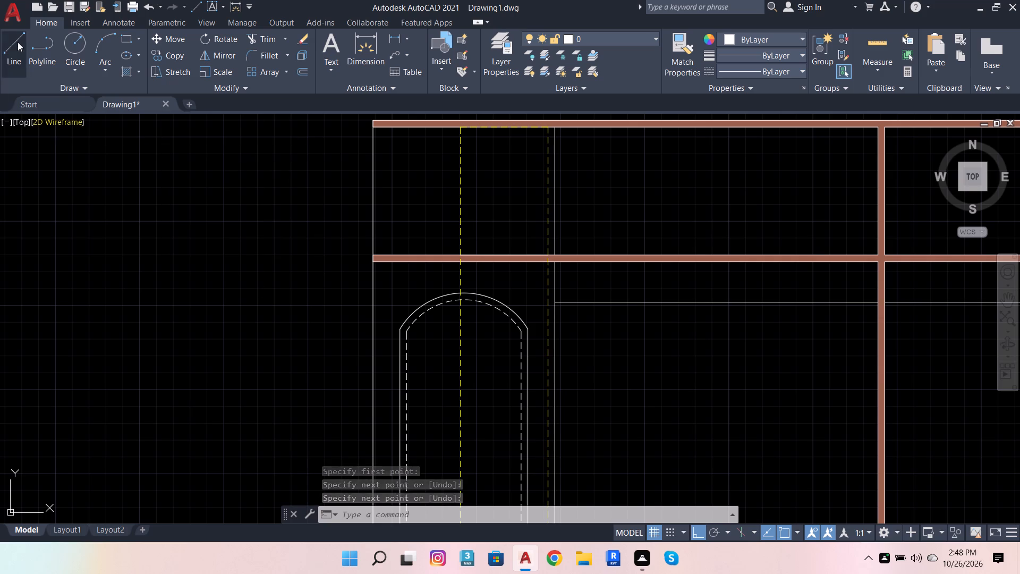
shift+right_click(216, 184)
click(253, 221)
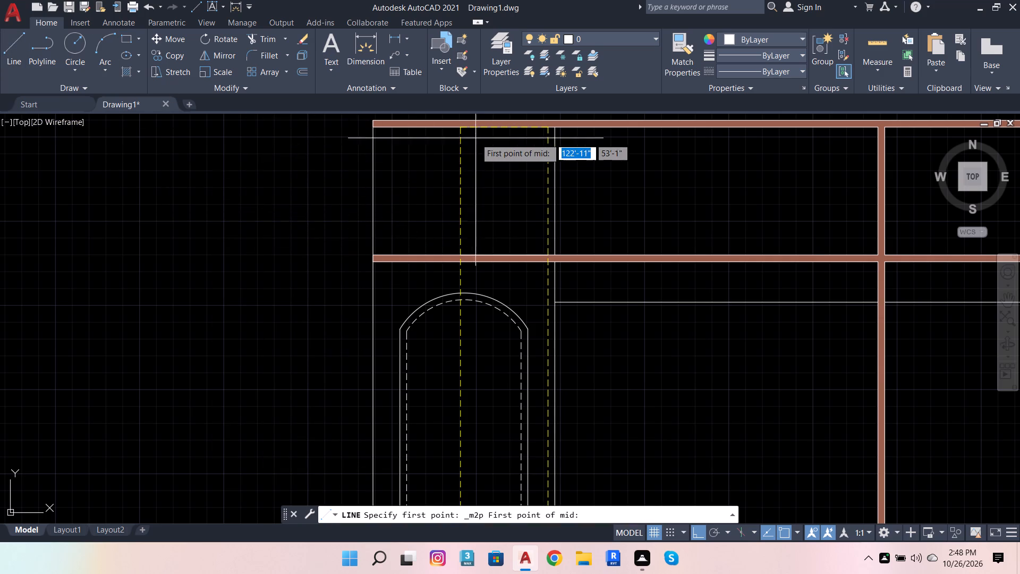
click(462, 129)
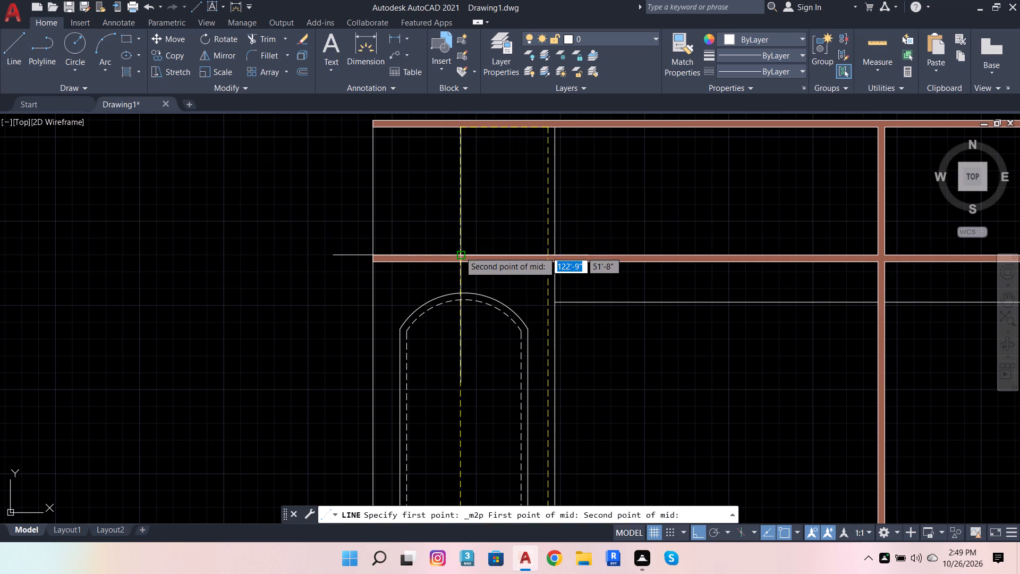
click(460, 251)
scroll(541, 185, up, 2)
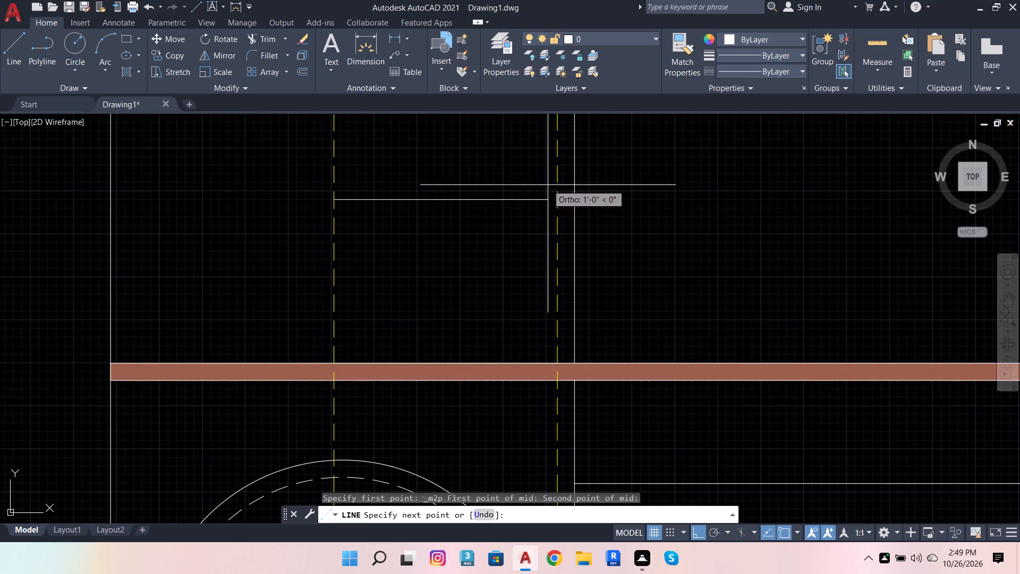
scroll(564, 200, up, 2)
click(564, 200)
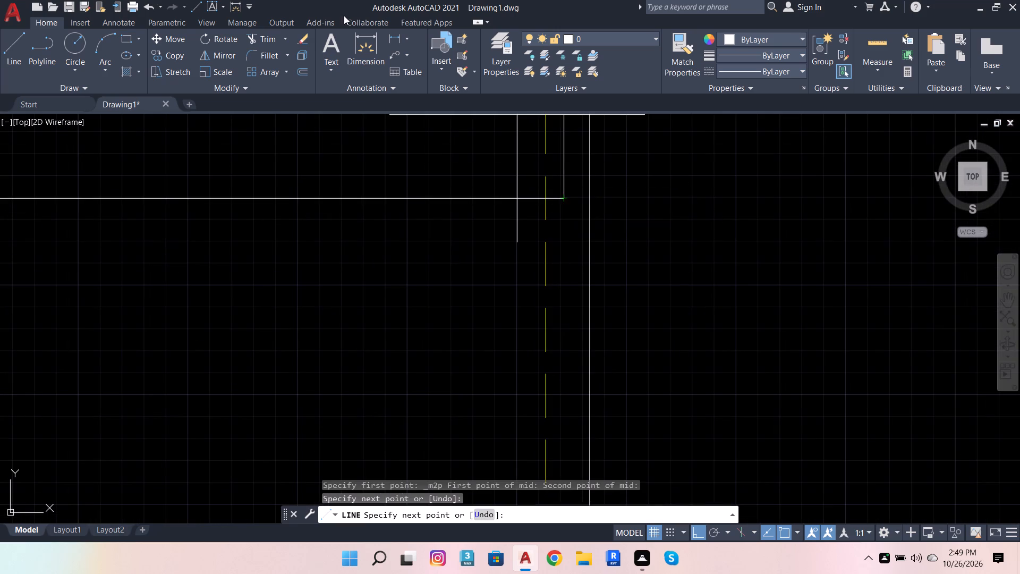
Trim the new line's overshoot beyond the dashed rectangle's right side.
click(269, 34)
click(564, 195)
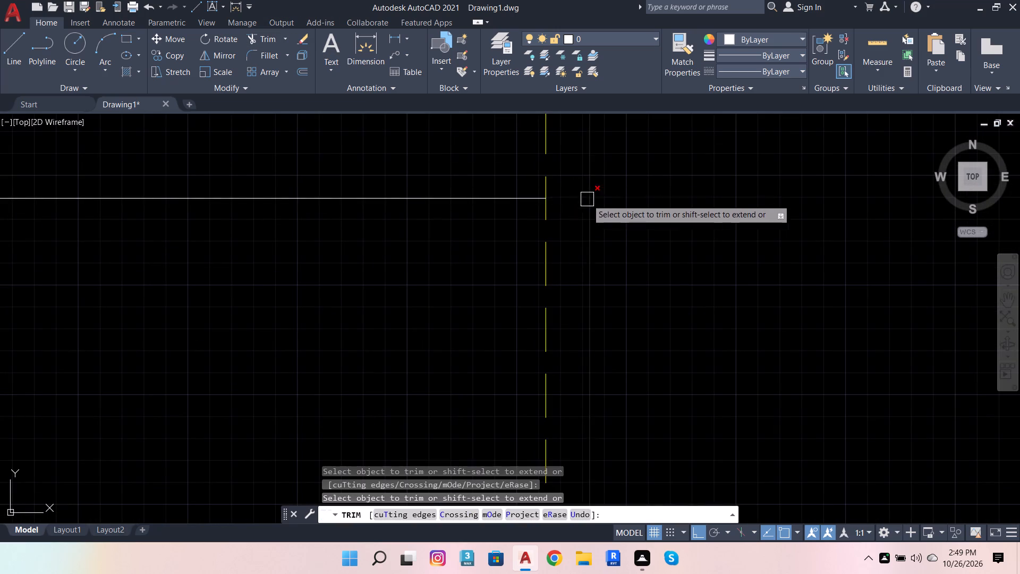
scroll(599, 222, down, 4)
scroll(668, 249, up, 1)
key(Escape)
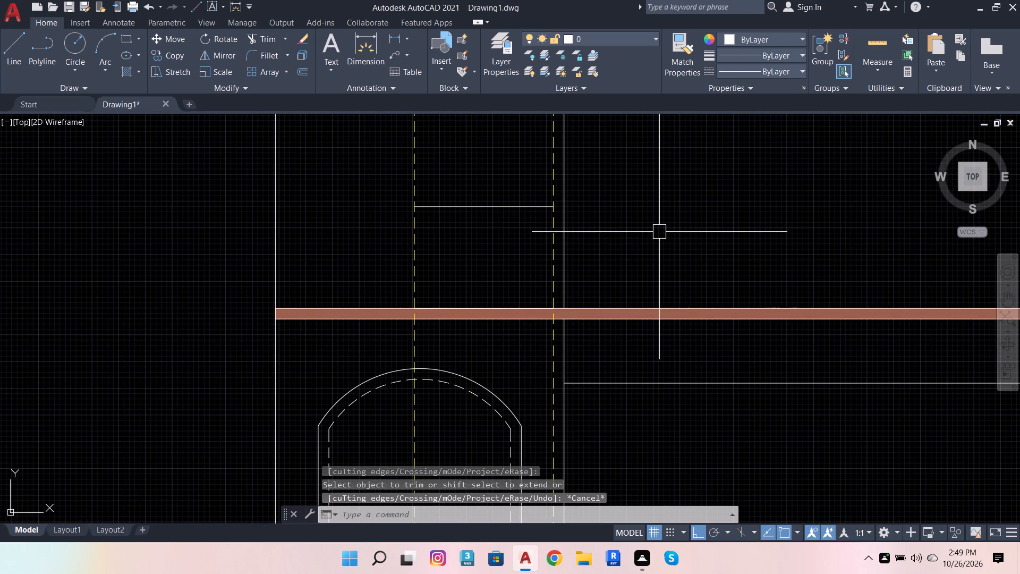
Assign the trimmed horizontal line to Layer2.
click(506, 198)
click(503, 220)
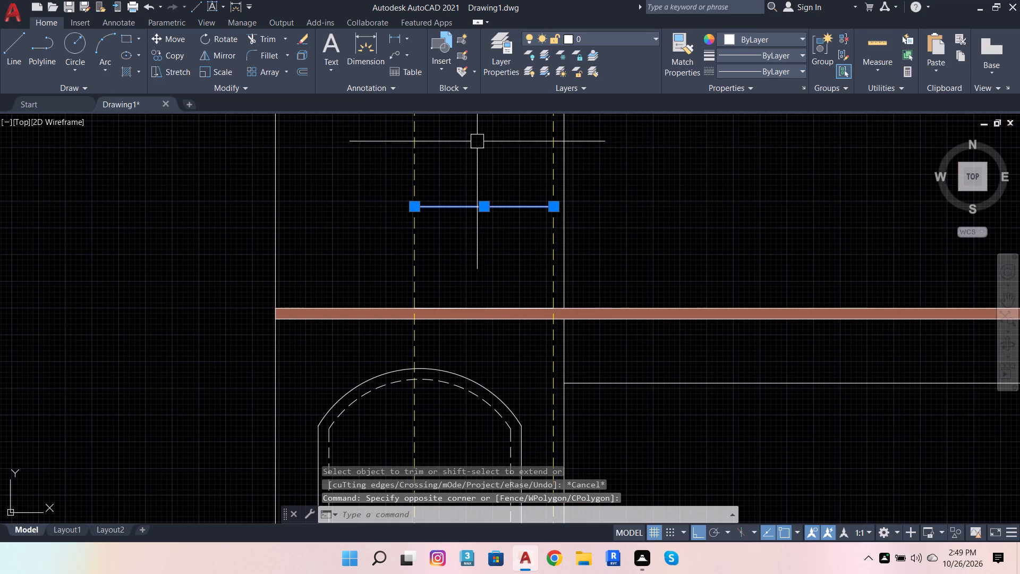
click(617, 40)
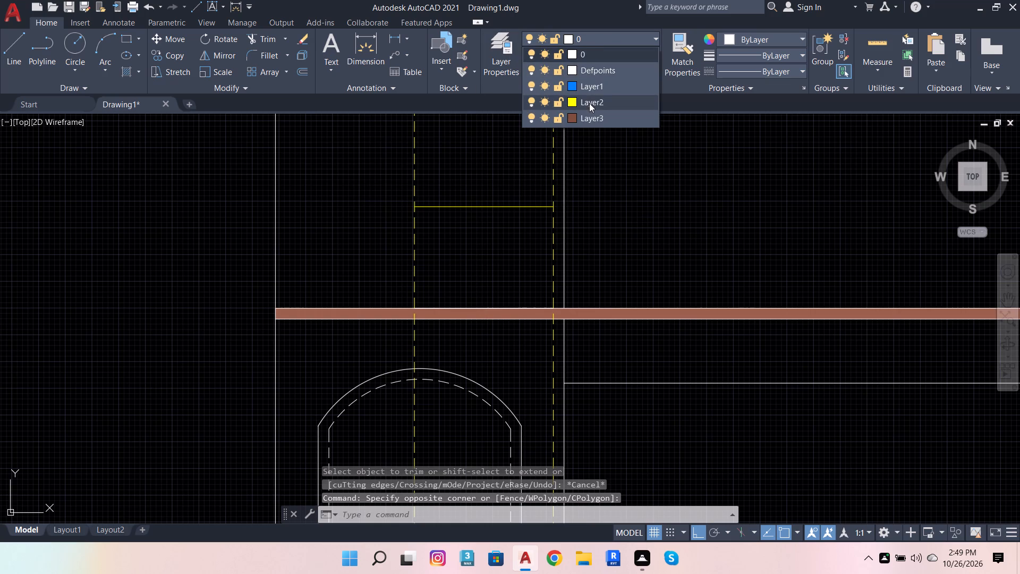
click(589, 103)
key(Escape)
key(Escape)
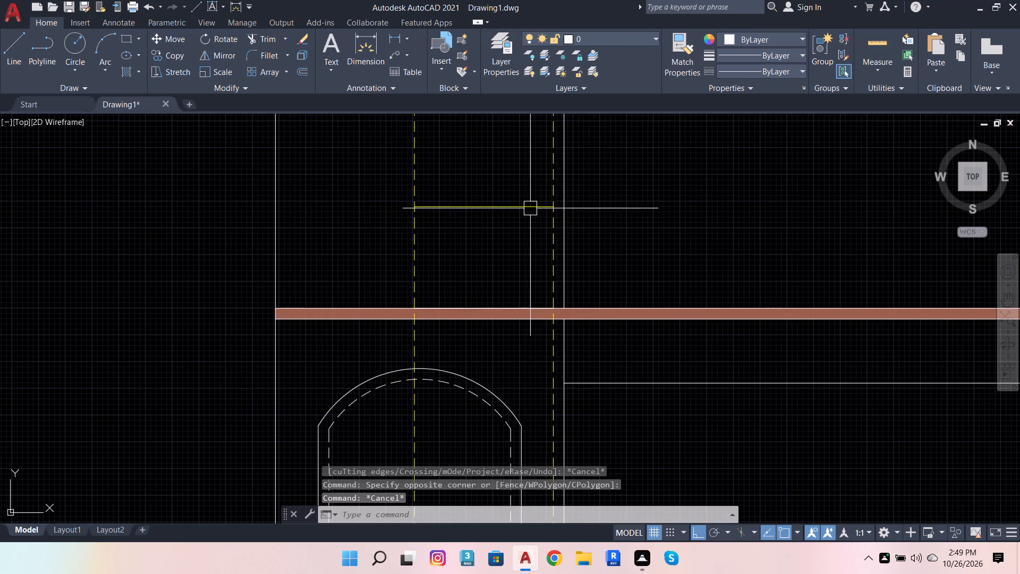
Offset the horizontal line by 0.3" both above and below.
click(529, 208)
click(300, 66)
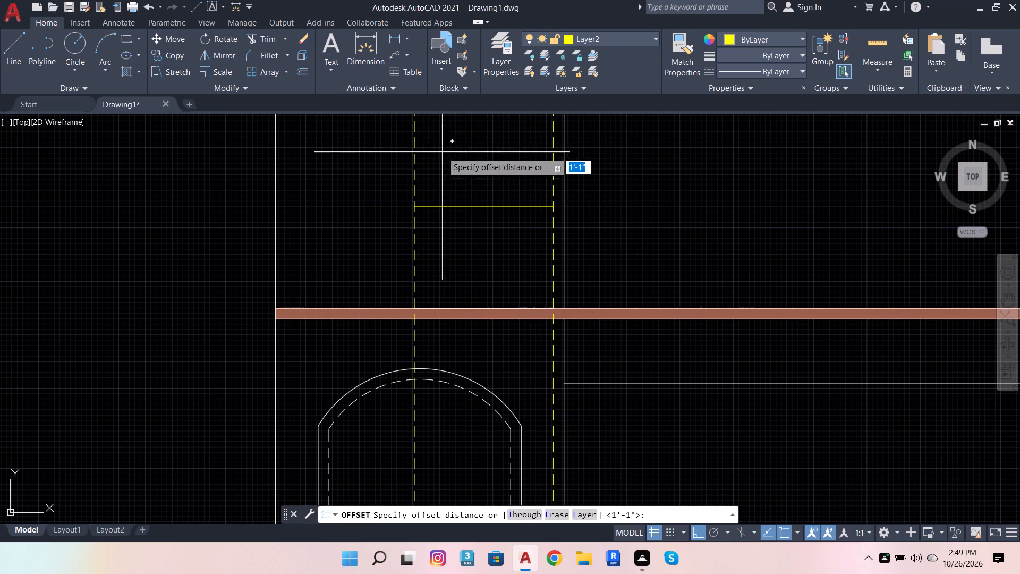
click(554, 207)
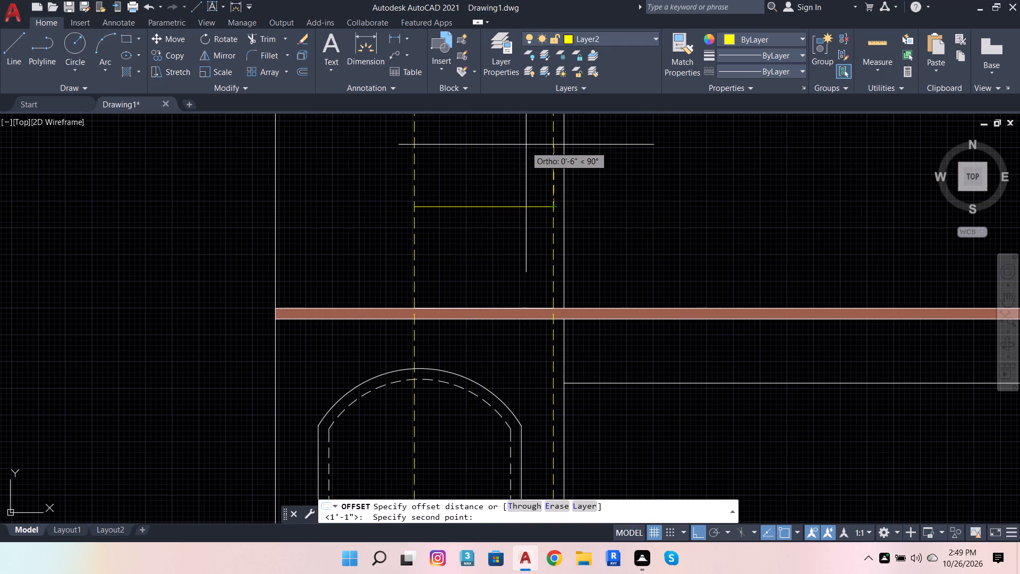
text(.3)
key(Return)
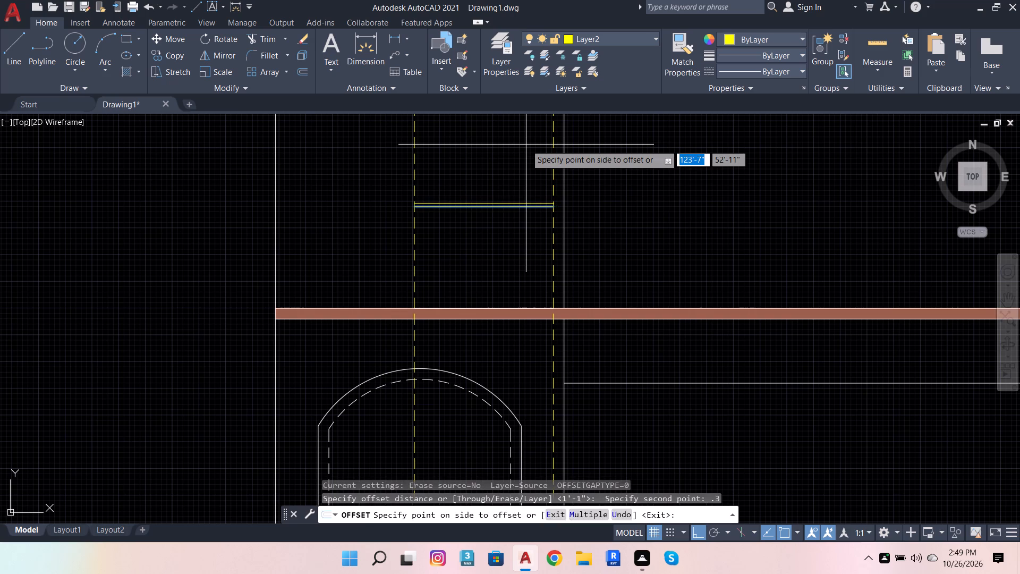
click(526, 145)
scroll(540, 192, up, 3)
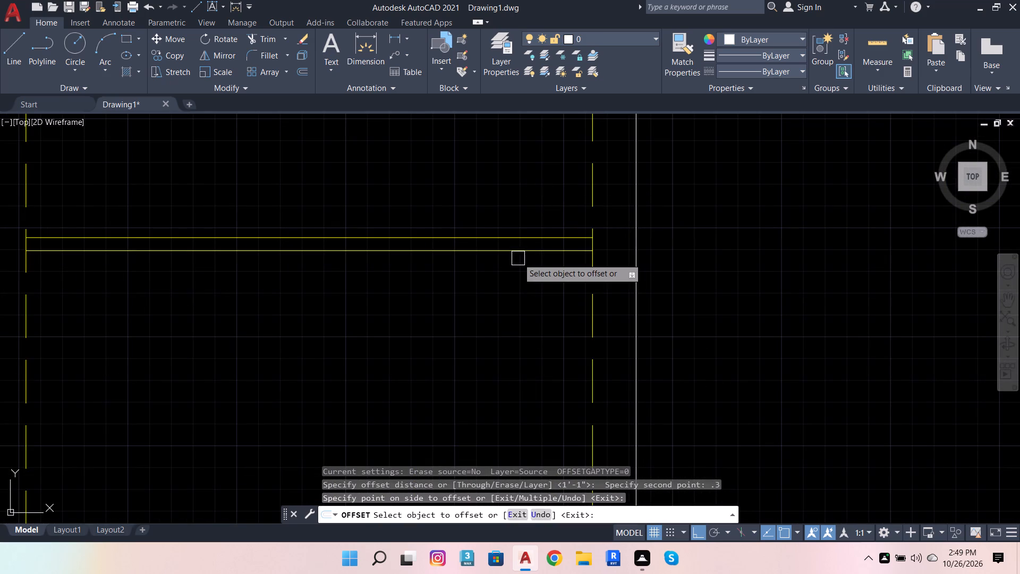
drag(518, 251, 517, 268)
click(512, 303)
key(Escape)
Delete the original middle line between the two offset lines.
click(566, 250)
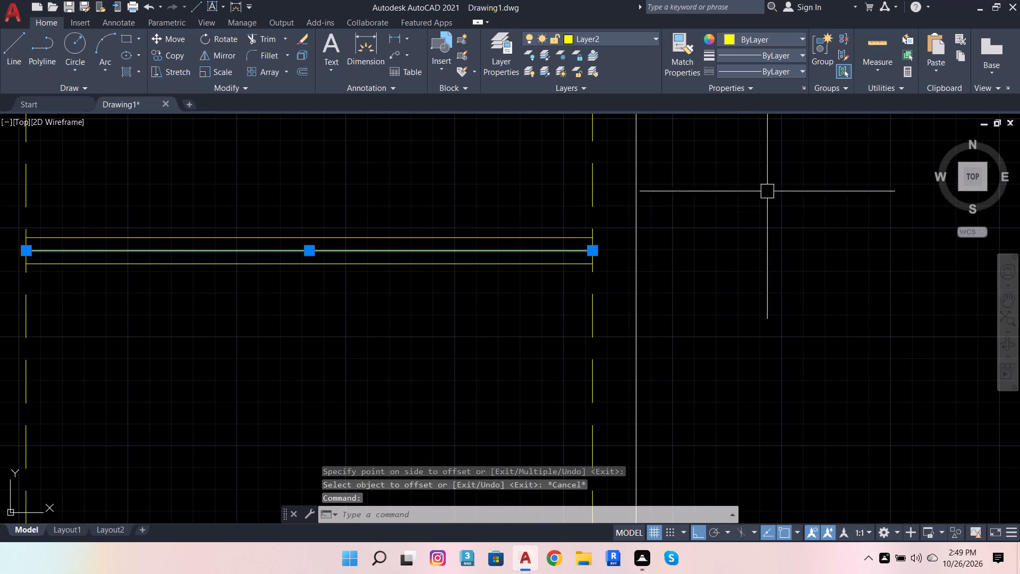
key(shift+Delete)
Set the linetype of the two offset lines to DASHED.
click(526, 290)
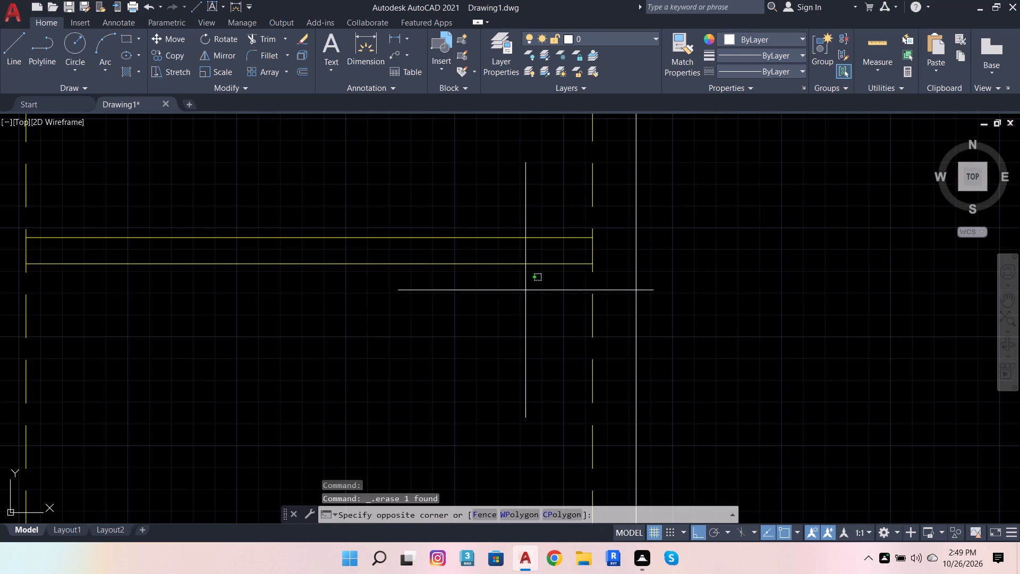
click(484, 191)
click(781, 71)
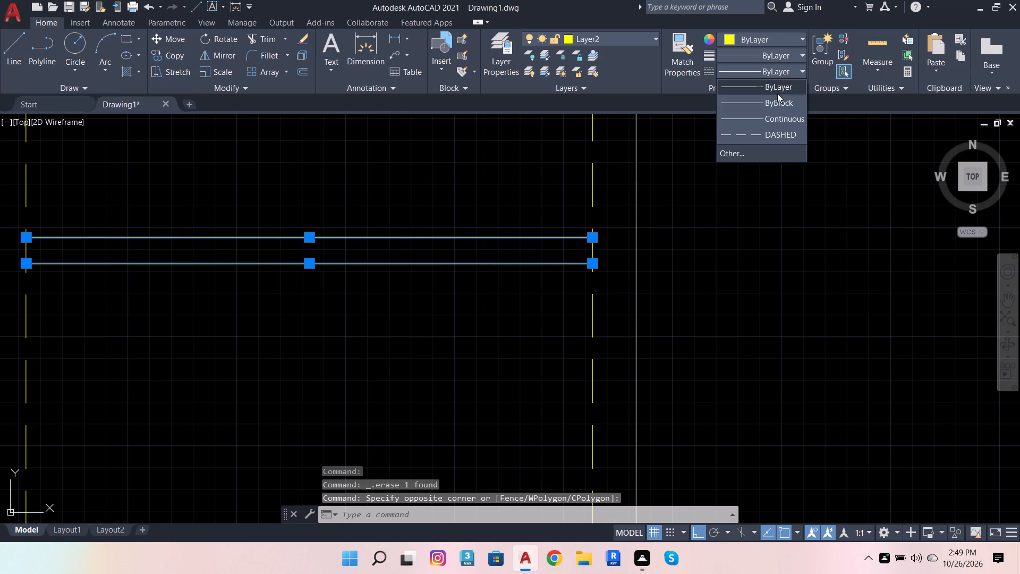
click(760, 133)
scroll(752, 209, down, 2)
key(Escape)
key(Escape)
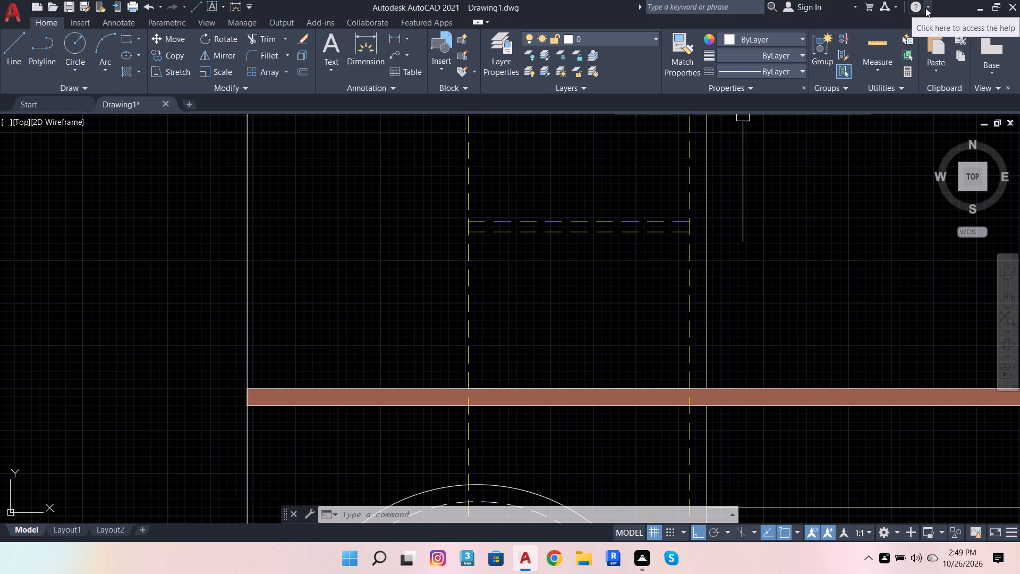
Draw connected lines from the dashed rectangle's bottom-right corner leftward past its left side, 1'8" up, and back just past its right side.
scroll(946, 74, down, 4)
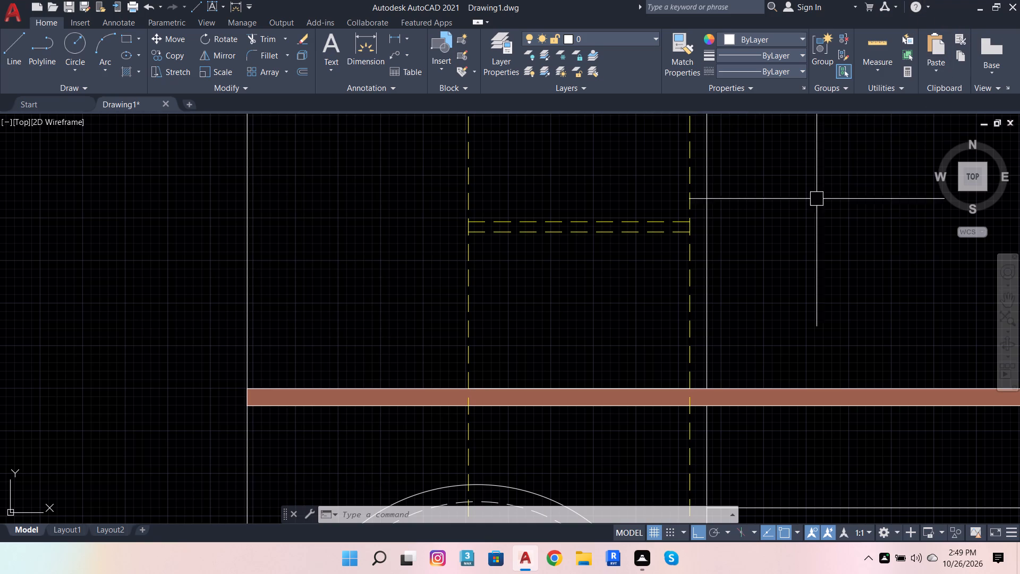
scroll(715, 205, down, 2)
scroll(715, 268, down, 3)
scroll(701, 390, up, 3)
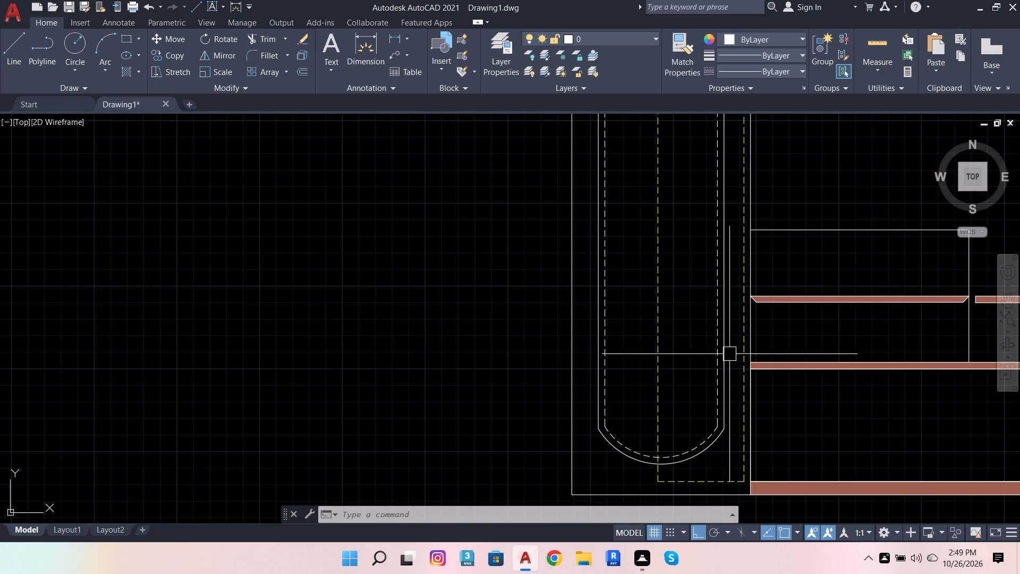
click(11, 59)
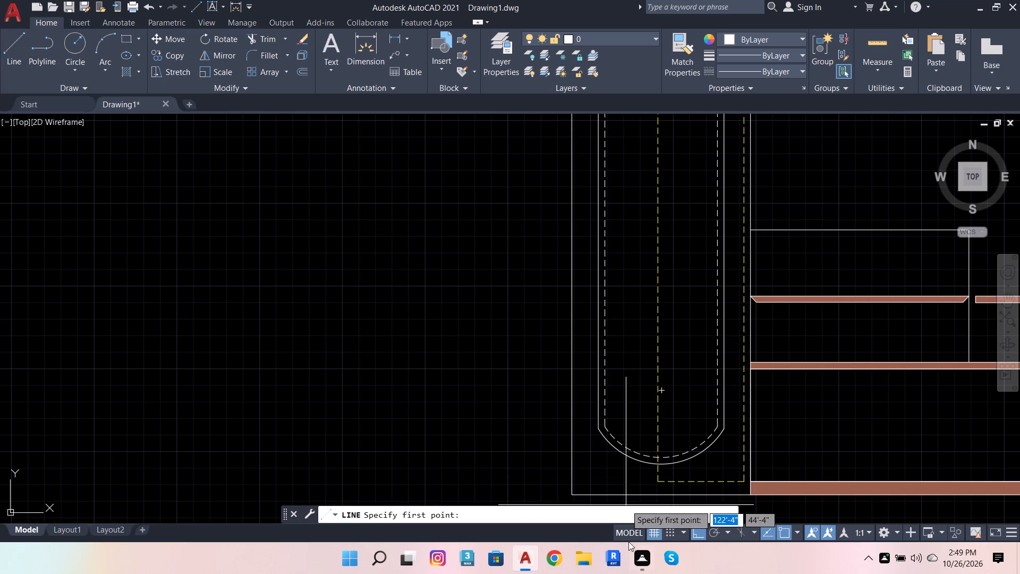
scroll(701, 400, down, 2)
scroll(731, 443, up, 3)
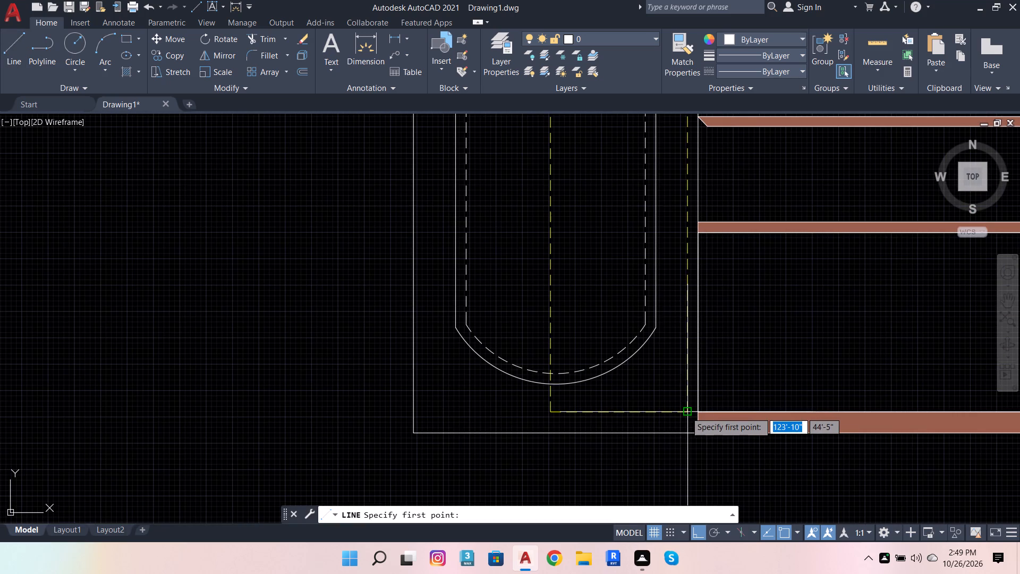
click(687, 412)
click(501, 411)
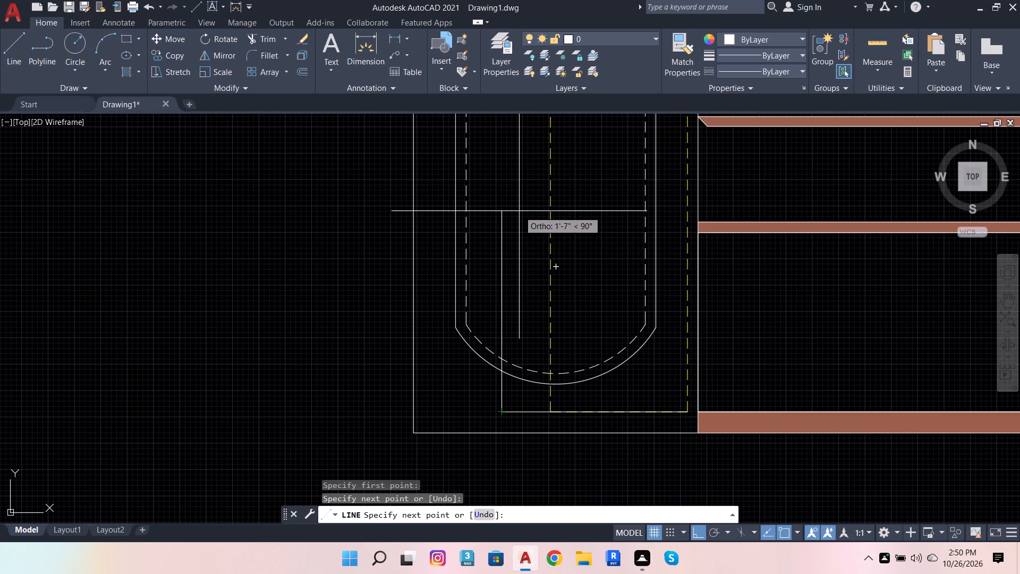
text(1')
key(8)
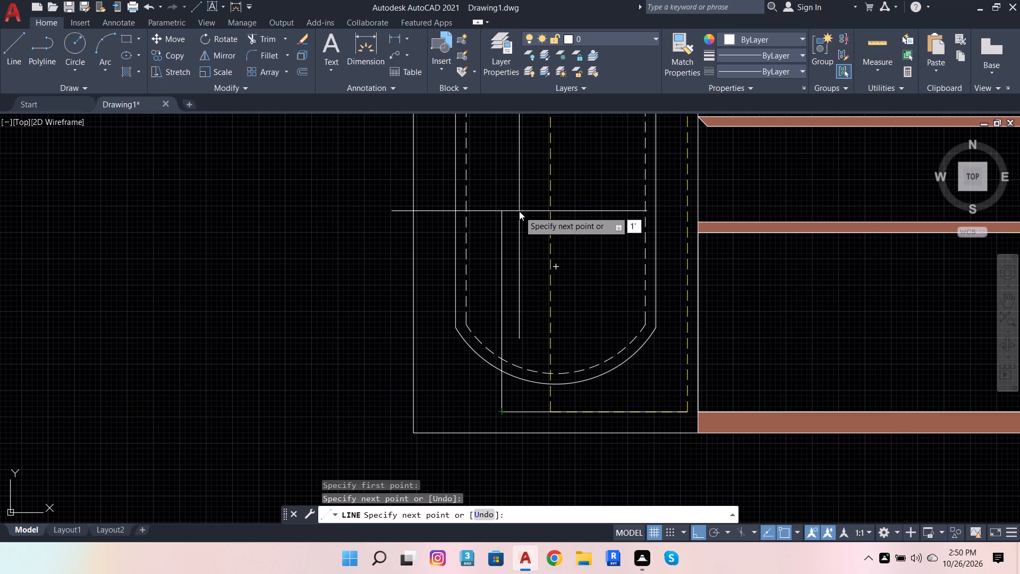
key(Return)
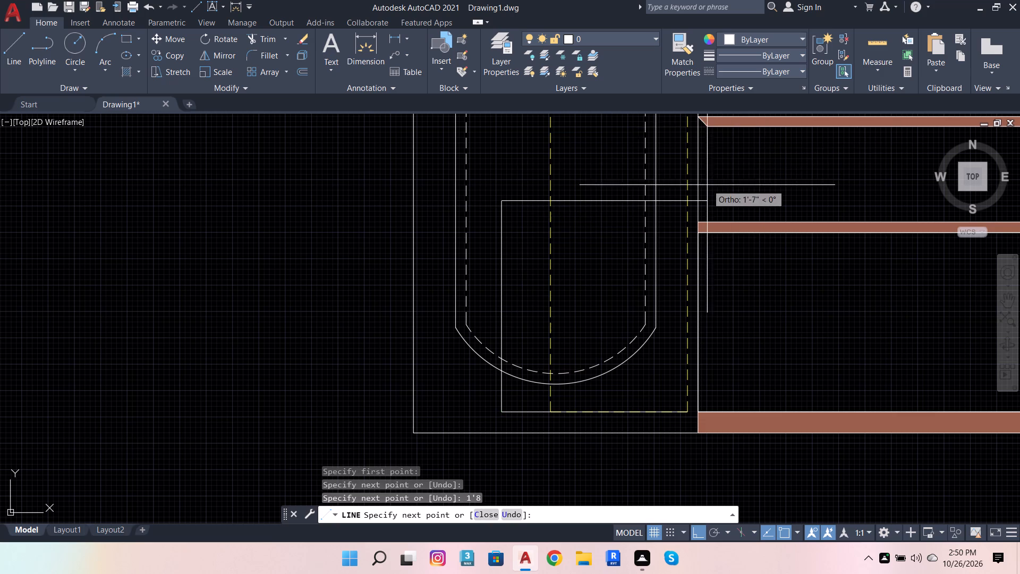
scroll(709, 188, up, 2)
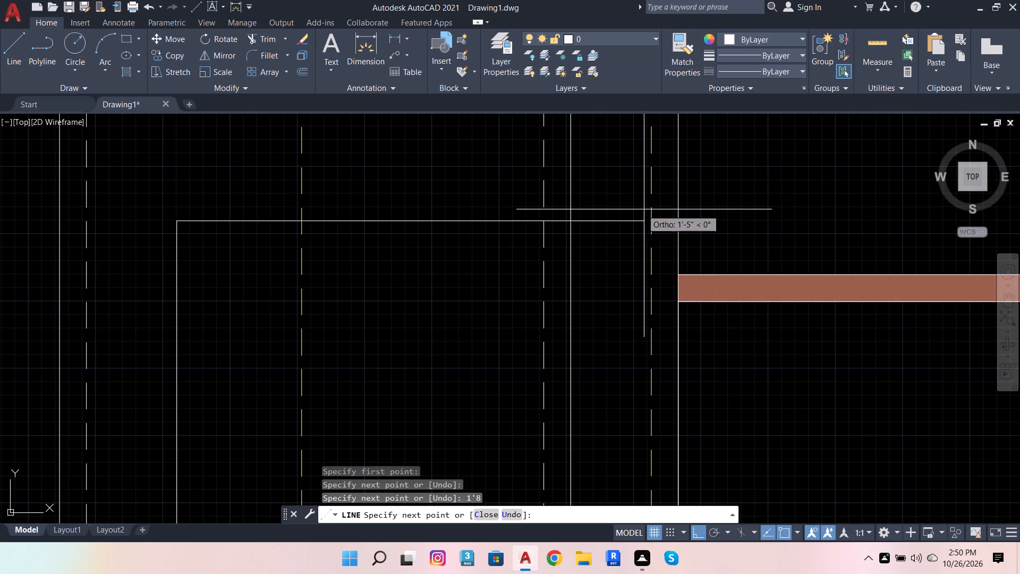
scroll(666, 212, up, 2)
click(666, 212)
scroll(672, 208, down, 1)
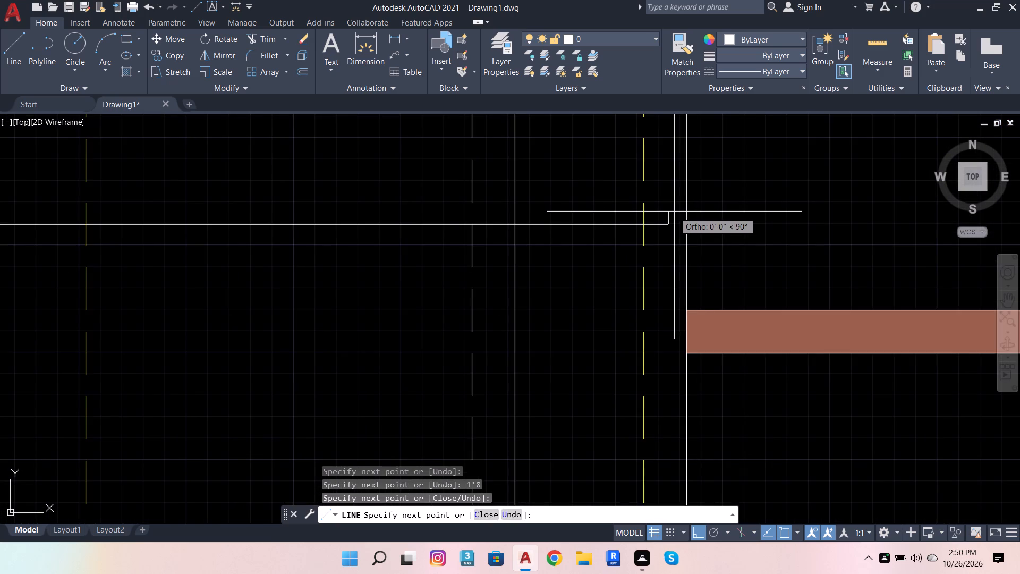
key(Escape)
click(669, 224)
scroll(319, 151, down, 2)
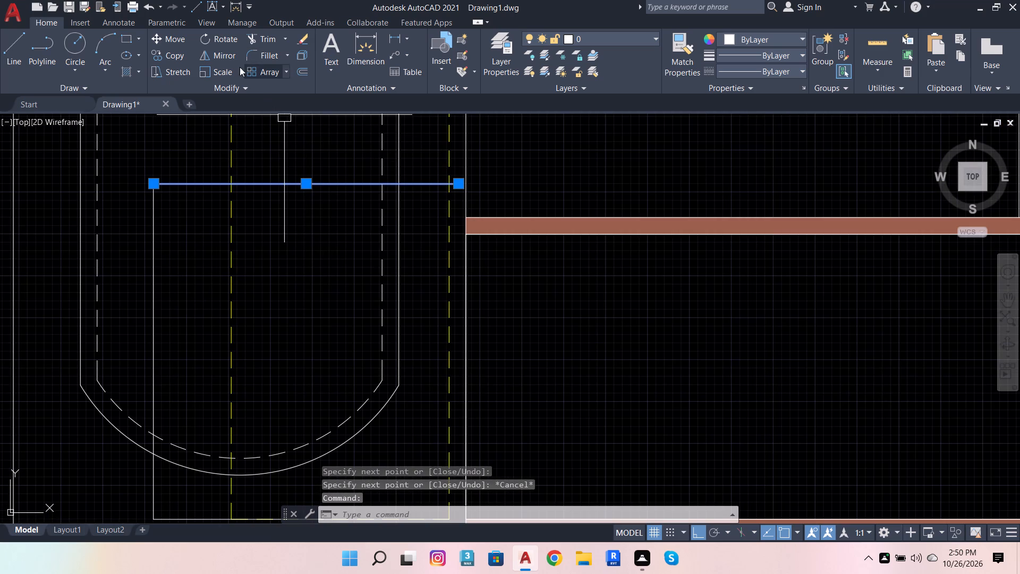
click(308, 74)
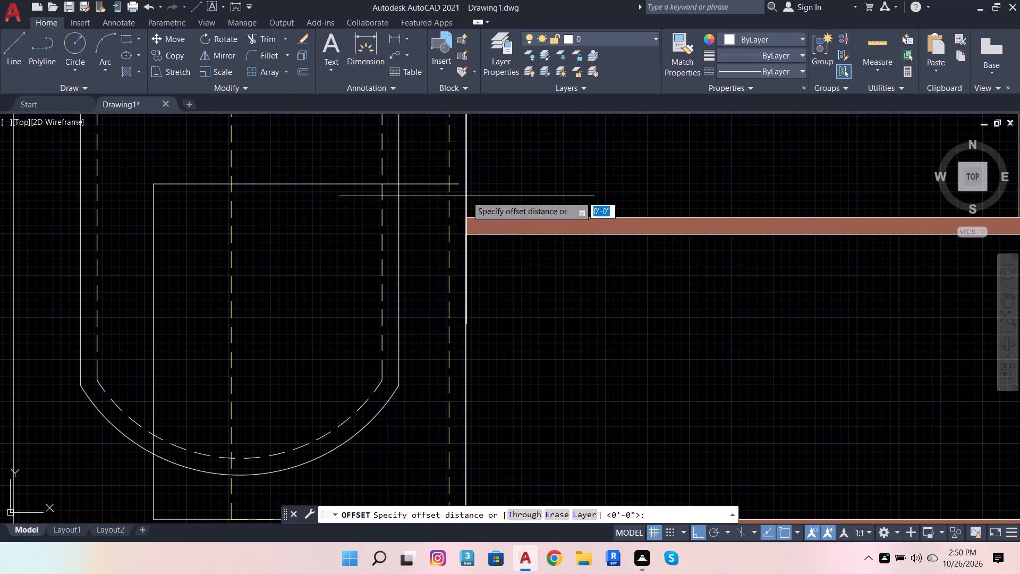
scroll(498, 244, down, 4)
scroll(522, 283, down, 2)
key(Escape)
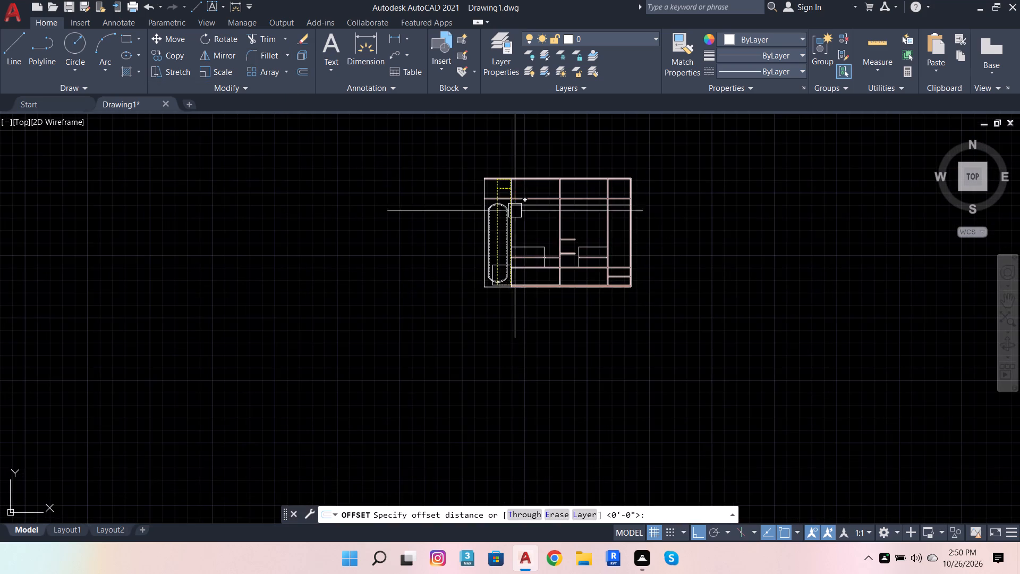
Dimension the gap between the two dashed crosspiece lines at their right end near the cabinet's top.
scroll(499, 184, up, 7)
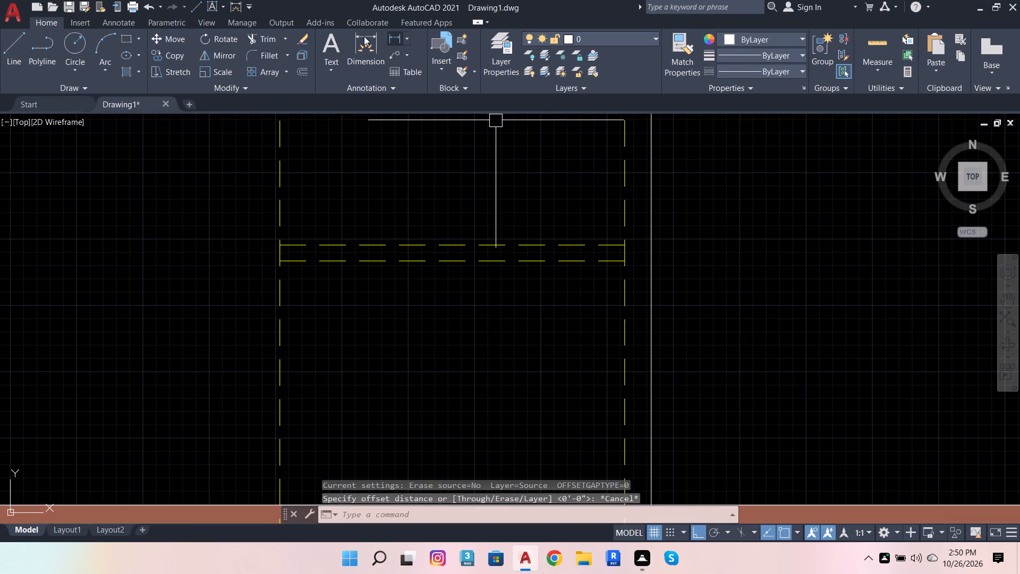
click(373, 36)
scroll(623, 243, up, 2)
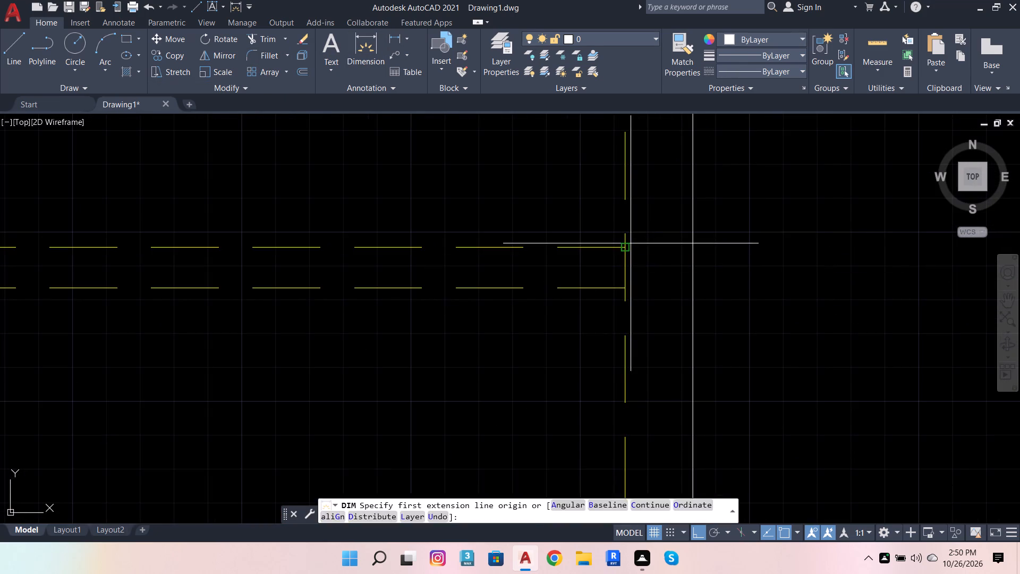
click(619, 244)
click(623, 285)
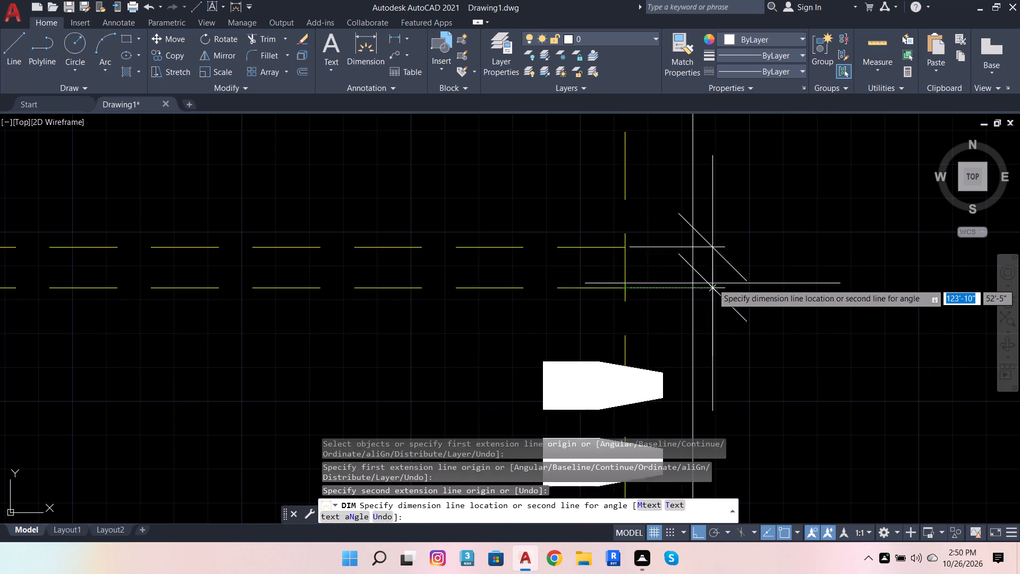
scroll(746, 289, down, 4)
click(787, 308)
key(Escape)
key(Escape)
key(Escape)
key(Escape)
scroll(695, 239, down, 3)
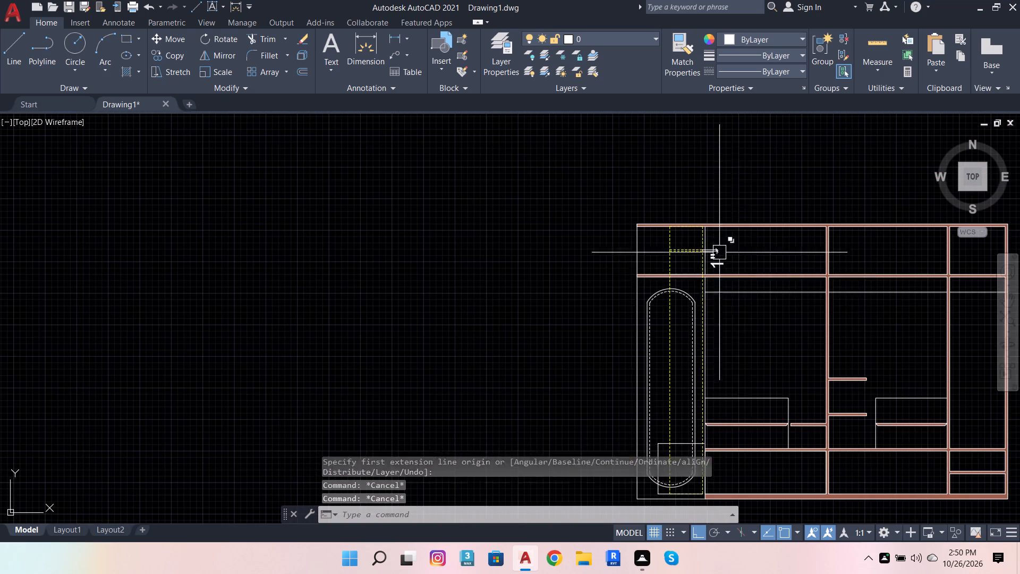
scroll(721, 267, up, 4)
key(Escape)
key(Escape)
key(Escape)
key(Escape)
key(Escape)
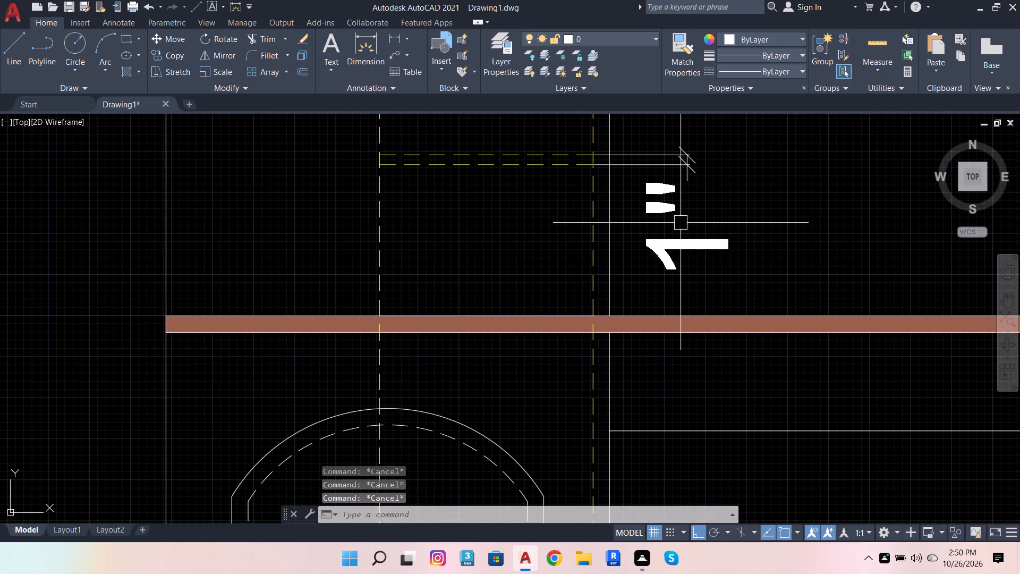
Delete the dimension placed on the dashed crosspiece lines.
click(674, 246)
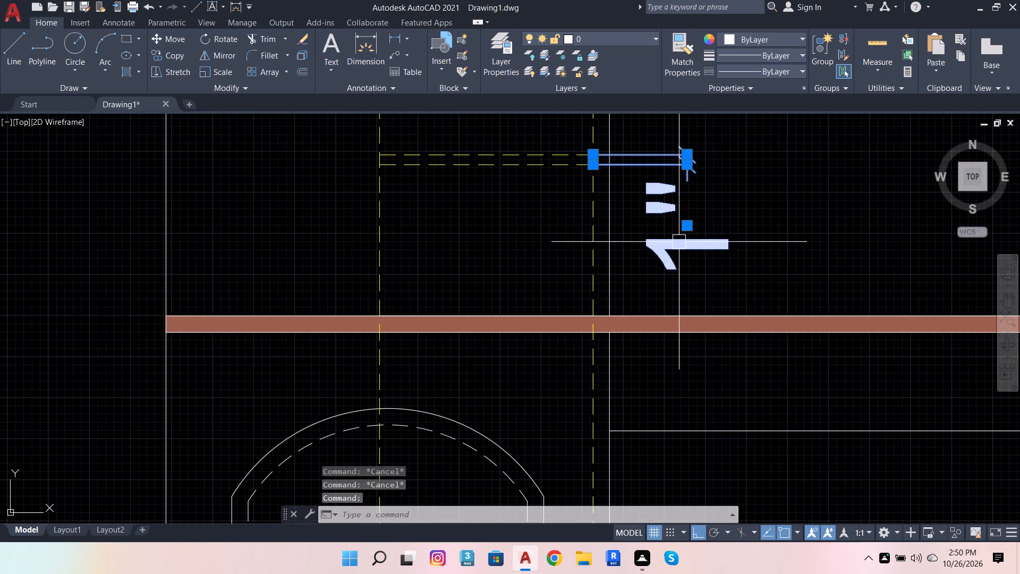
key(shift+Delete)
Offset the top horizontal line of the lower outline by 0.3" both below and above.
scroll(556, 250, down, 3)
scroll(635, 286, down, 2)
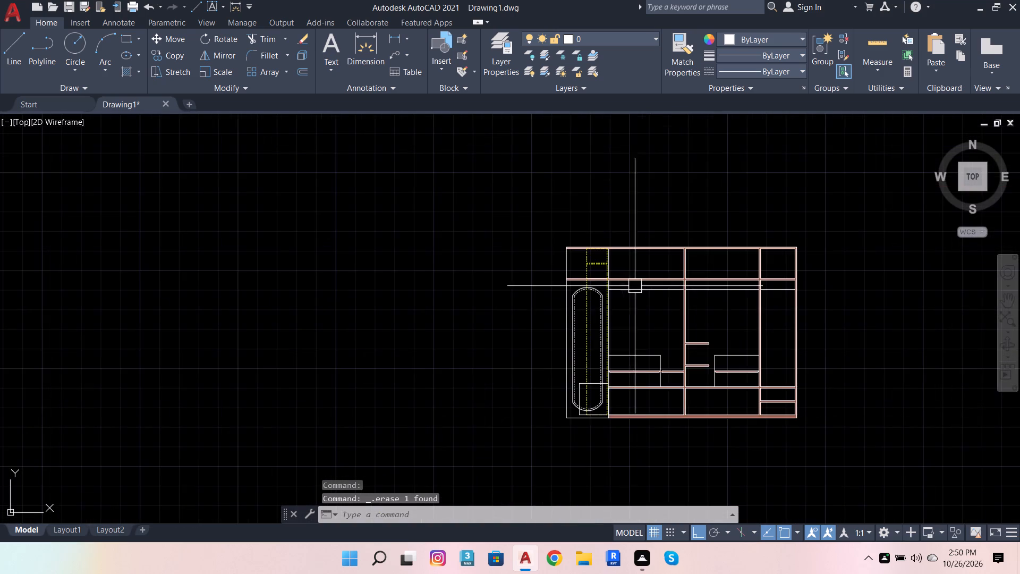
scroll(586, 414, up, 3)
click(608, 285)
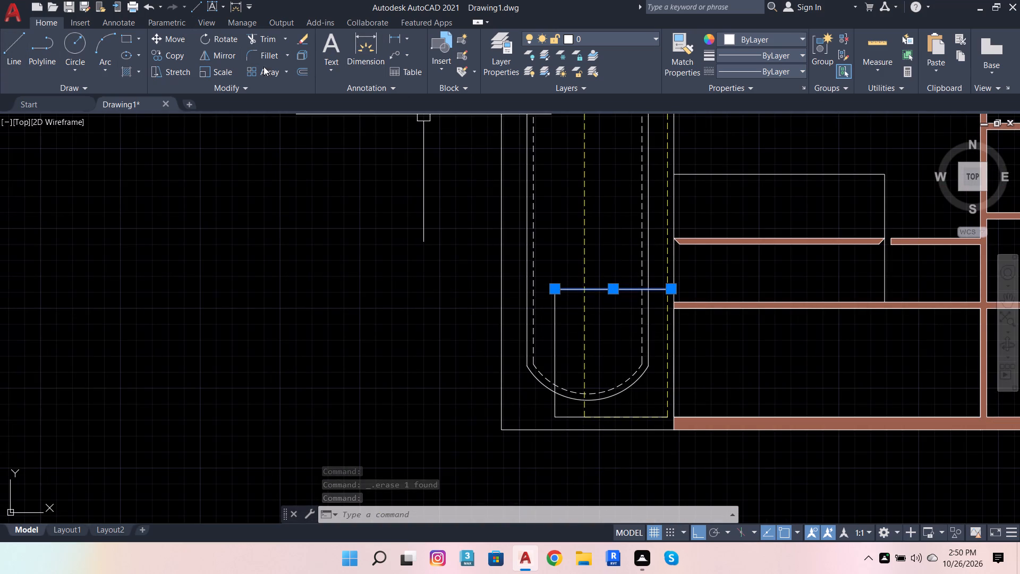
click(301, 72)
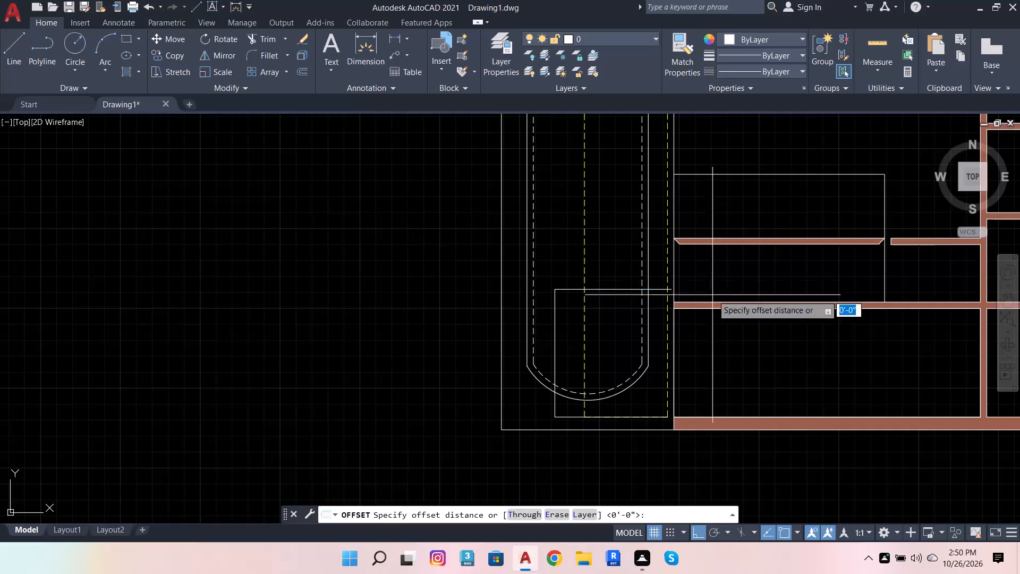
scroll(675, 281, up, 3)
click(659, 317)
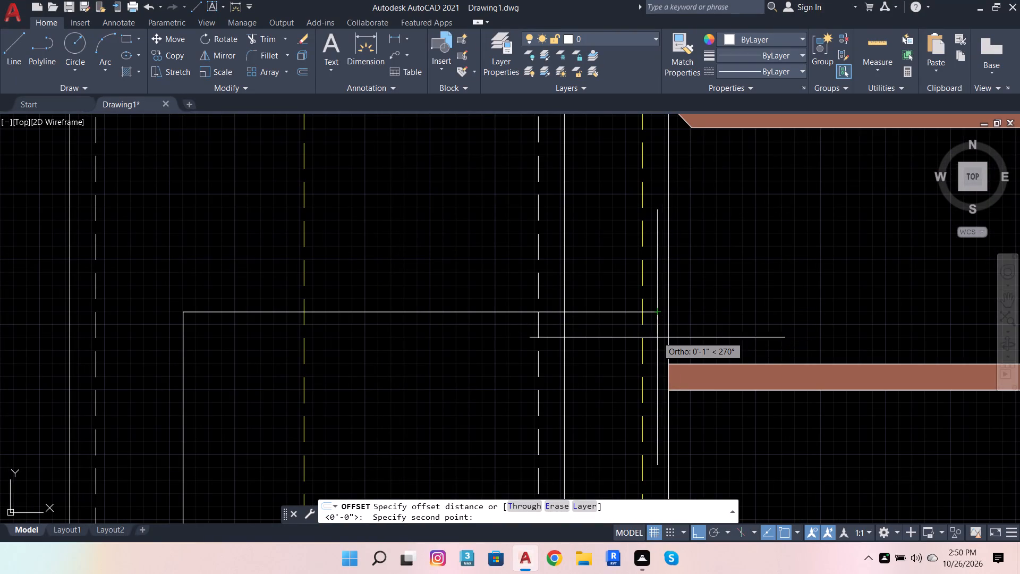
text(.3)
key(Return)
click(656, 345)
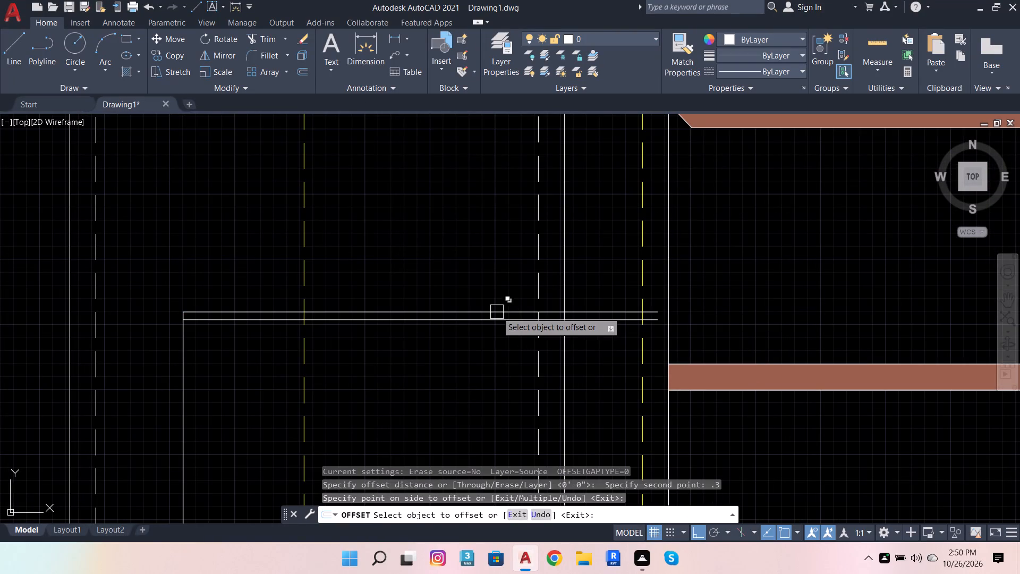
click(494, 312)
click(482, 262)
key(Escape)
key(Escape)
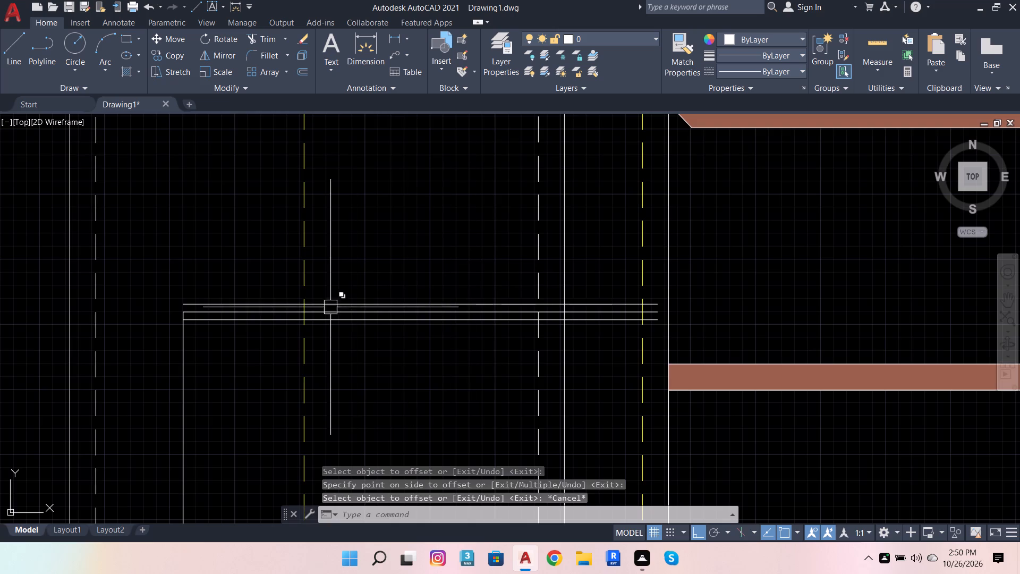
Delete the original middle line between the lower outline's two offset lines.
scroll(296, 308, up, 2)
click(361, 317)
scroll(491, 247, down, 2)
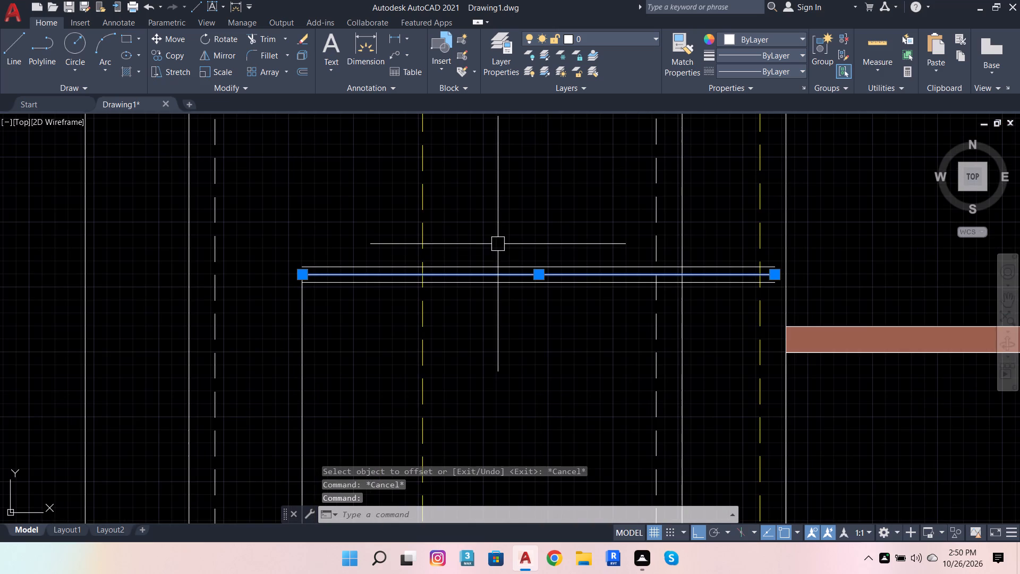
key(shift+Delete)
Copy the two offset lines upward three times from the lower outline's bottom-left corner, by about 1'-8", 3'-3" and 4'-11".
scroll(474, 295, down, 3)
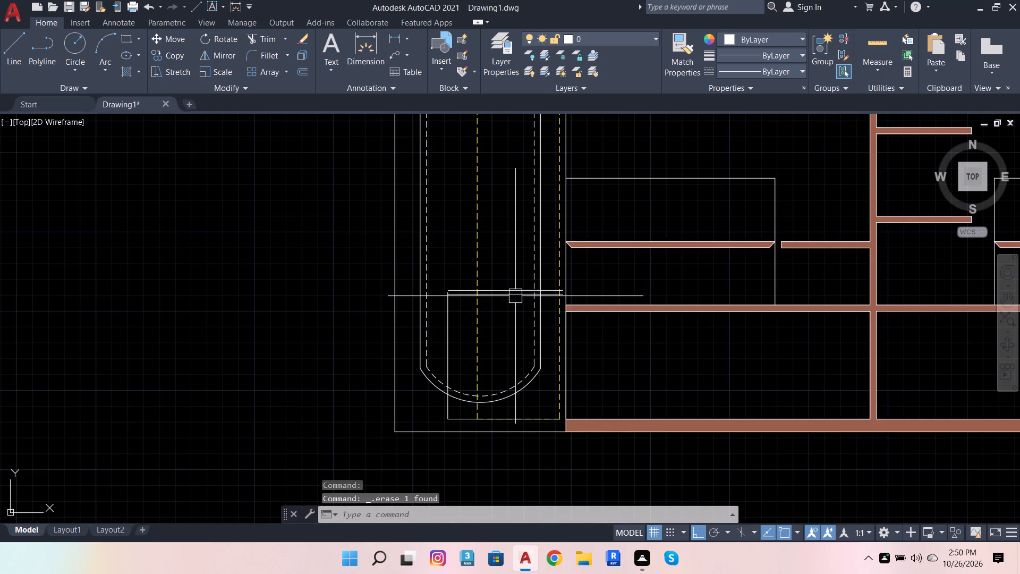
click(515, 308)
click(504, 277)
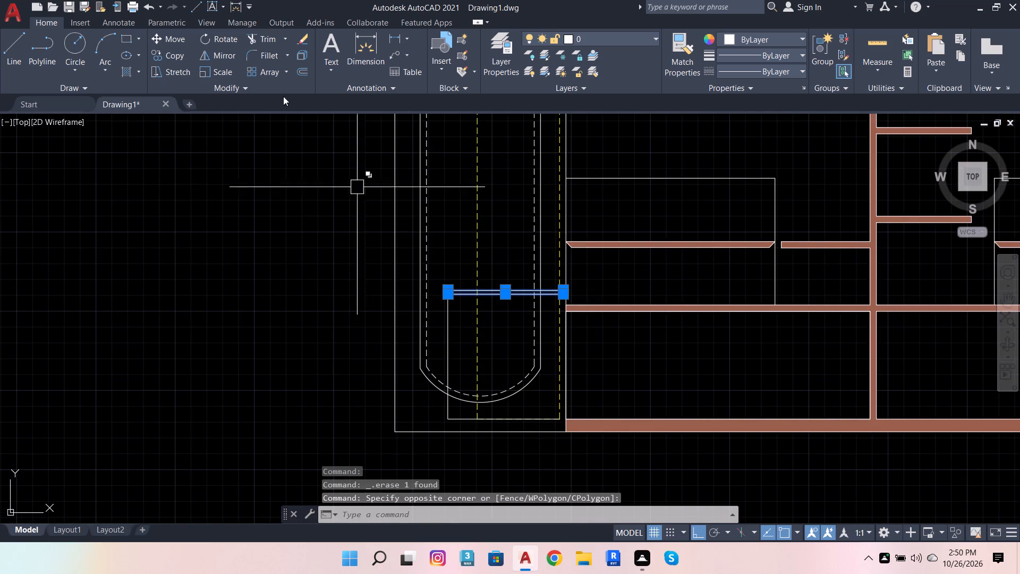
click(175, 58)
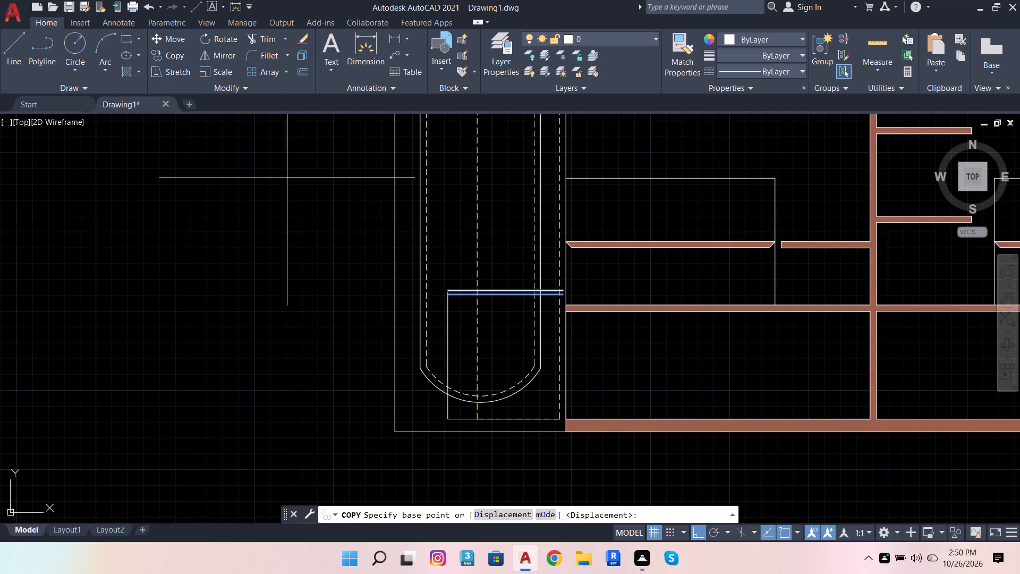
click(446, 423)
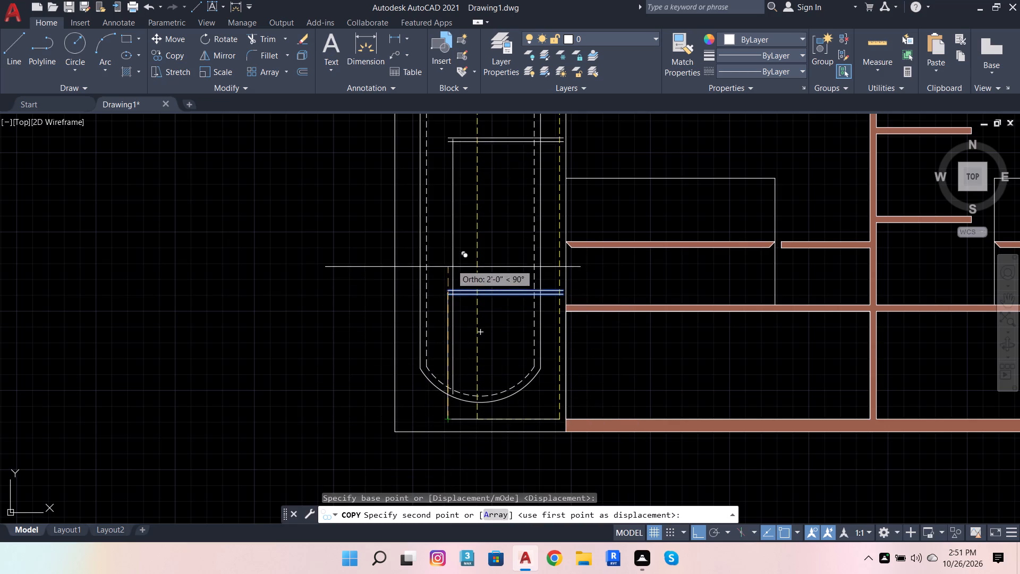
scroll(449, 285, up, 3)
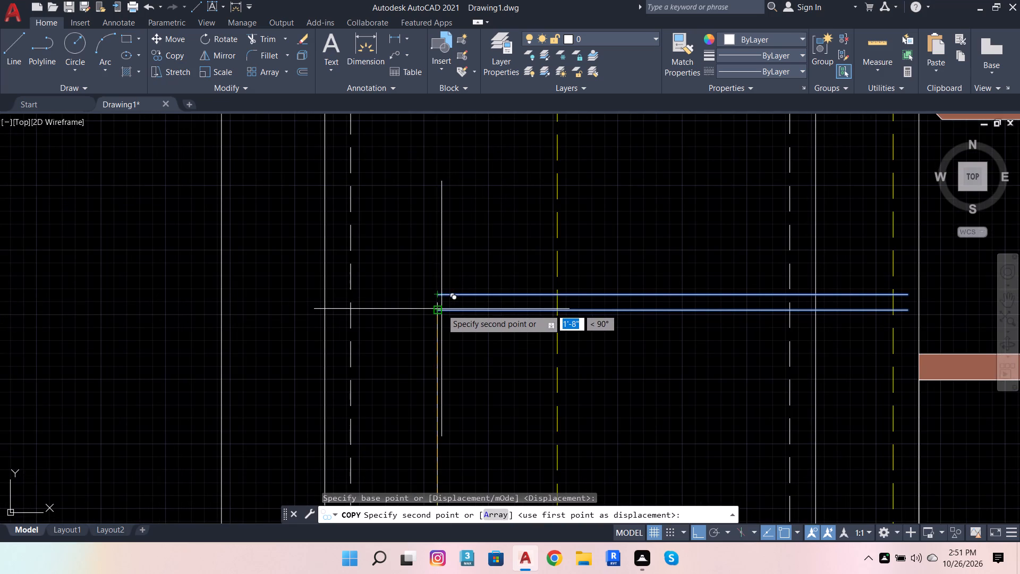
click(441, 309)
scroll(457, 358, down, 2)
scroll(463, 407, down, 2)
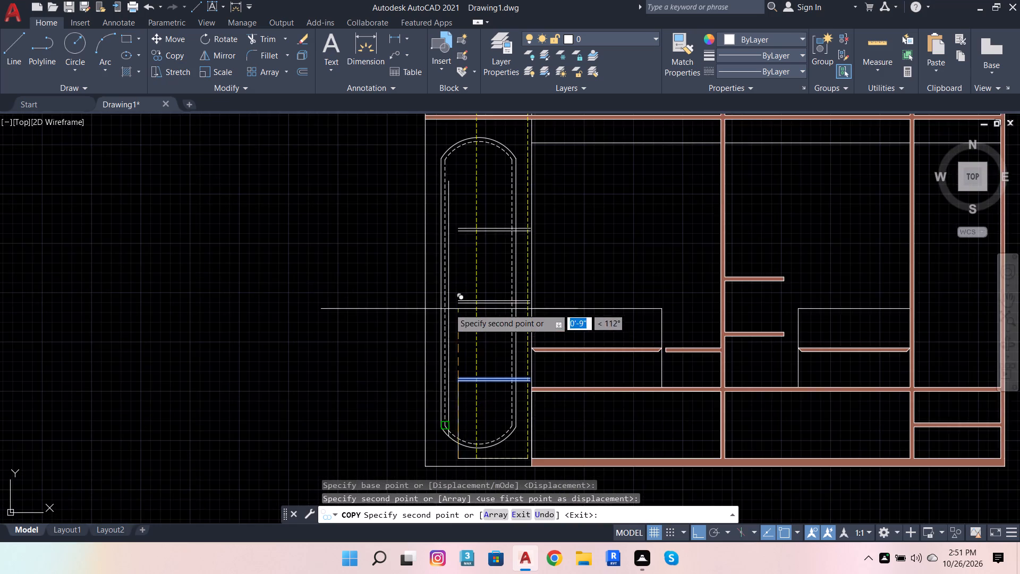
scroll(449, 308, up, 3)
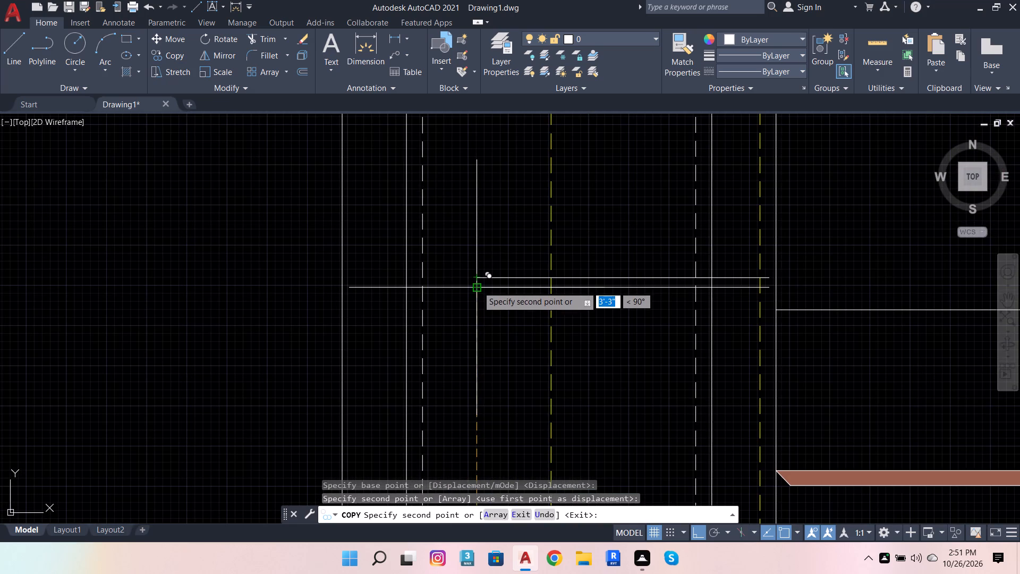
click(478, 286)
scroll(491, 365, down, 3)
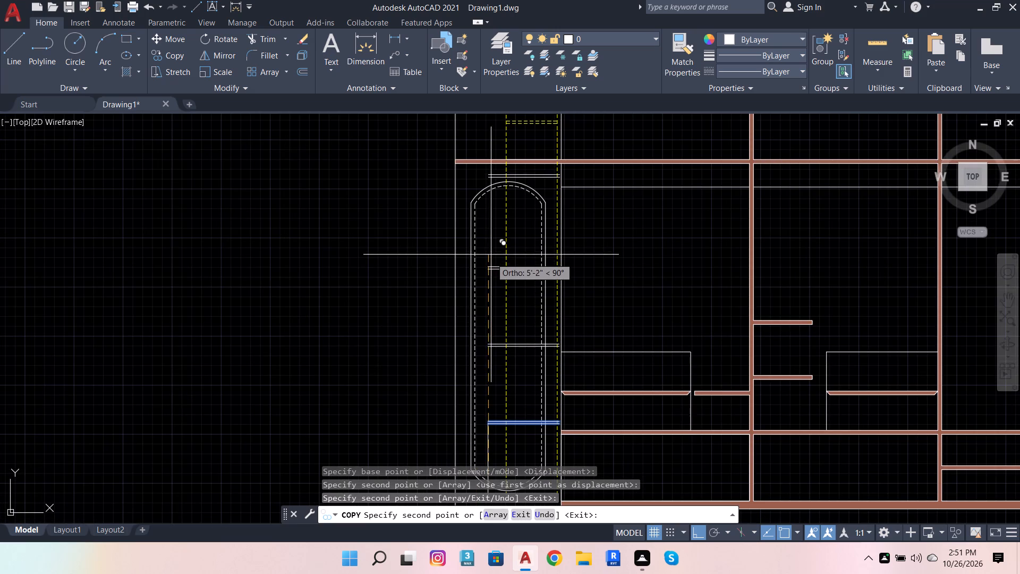
scroll(489, 269, up, 3)
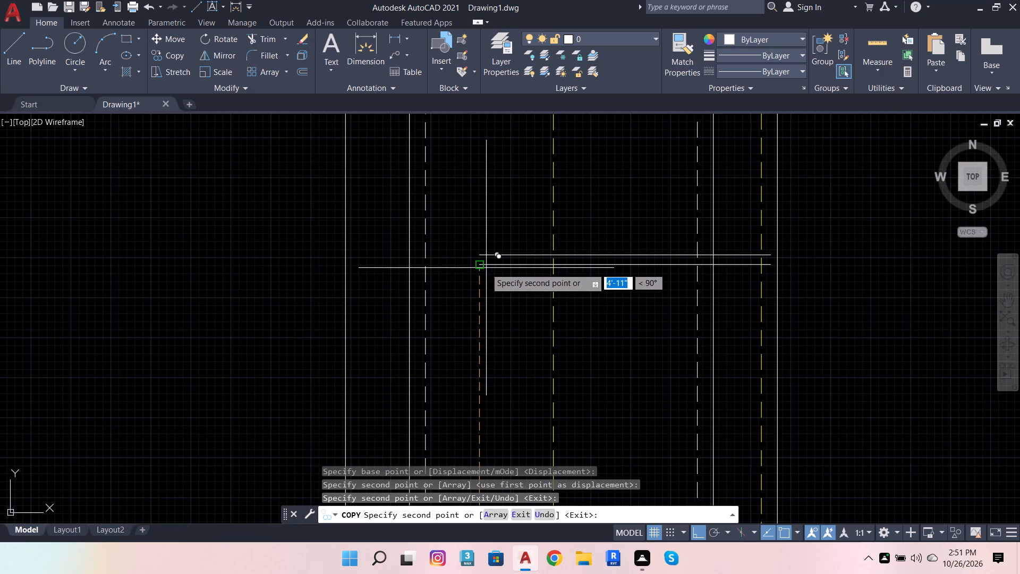
click(482, 266)
scroll(450, 358, down, 2)
key(Escape)
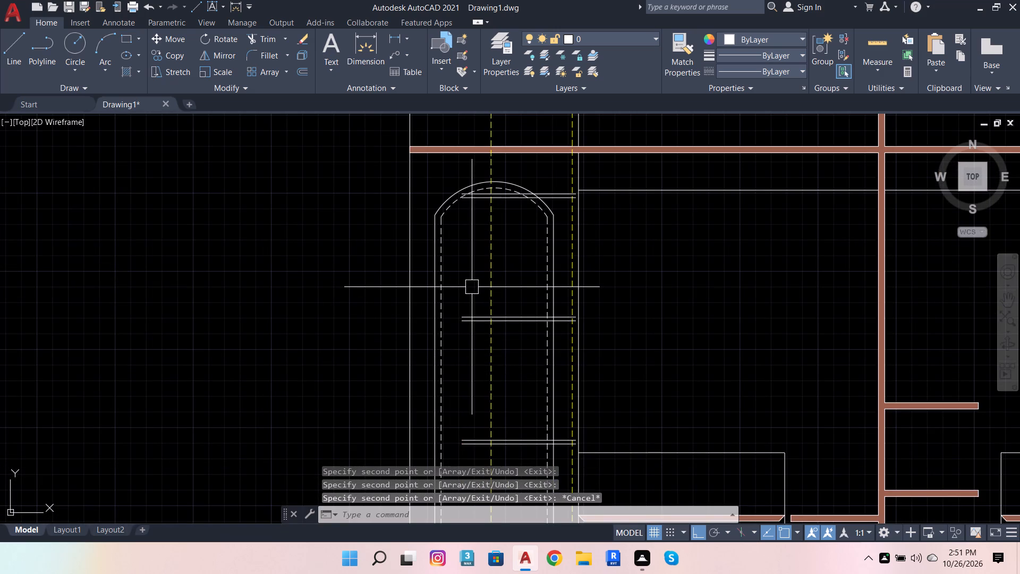
Trim both ends of the topmost copied line pair to the yellow dashed rectangle's sides, removing the leftover stub outside it.
scroll(501, 307, down, 3)
scroll(507, 386, up, 2)
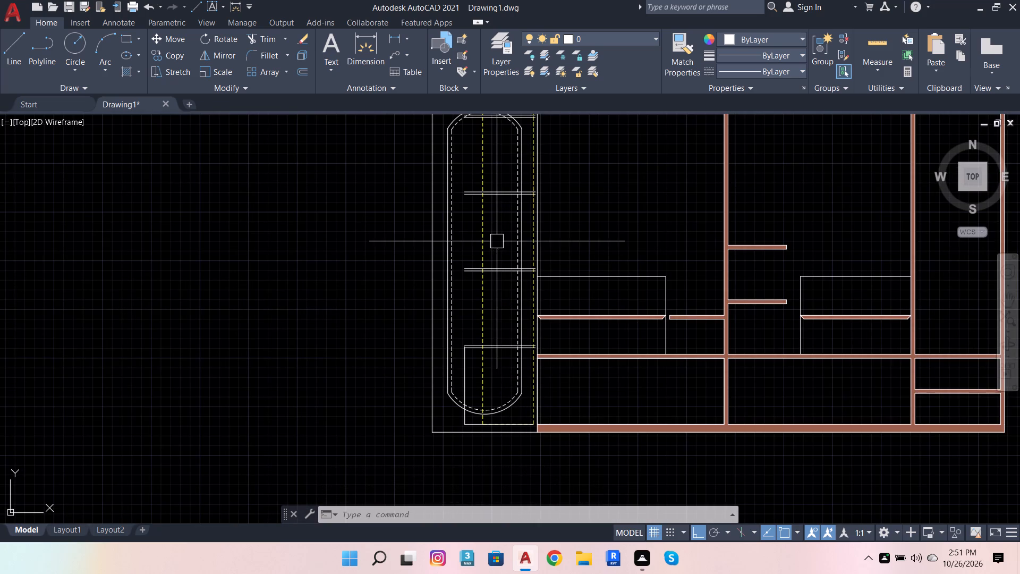
scroll(529, 281, down, 1)
scroll(525, 327, down, 1)
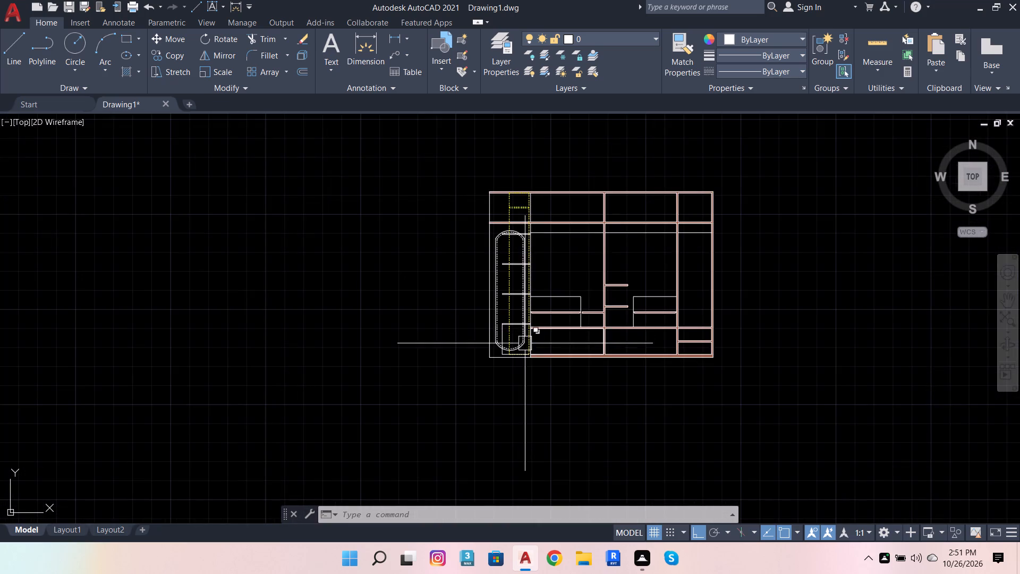
scroll(536, 257, up, 2)
scroll(512, 197, up, 4)
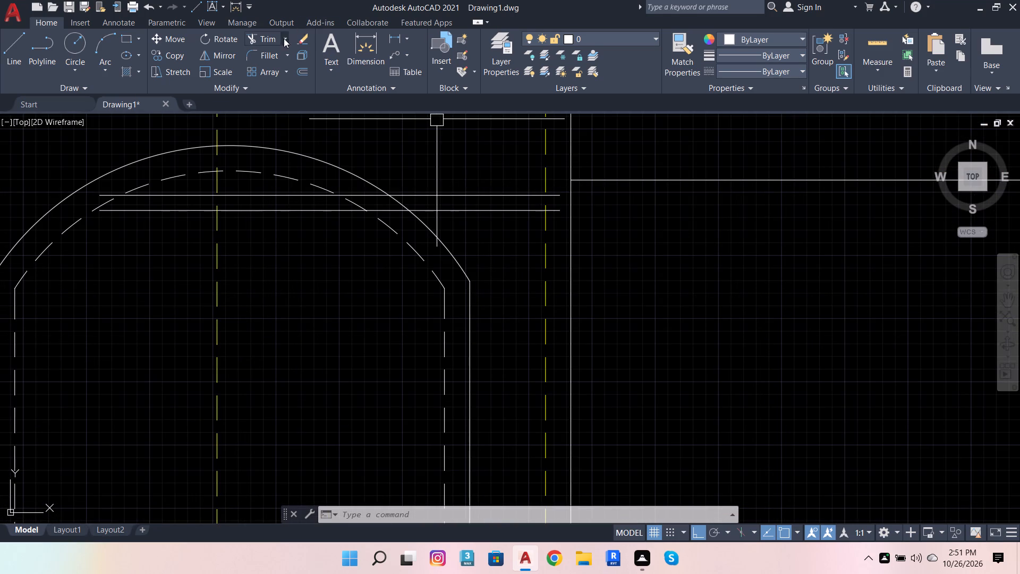
click(266, 33)
scroll(562, 198, up, 2)
click(560, 191)
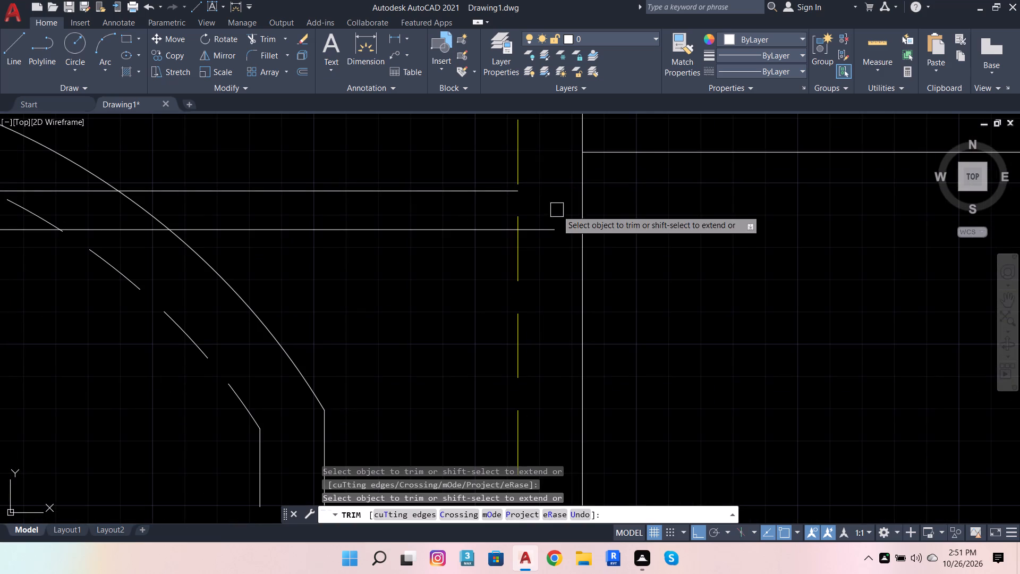
click(548, 226)
scroll(590, 249, down, 3)
scroll(352, 247, up, 2)
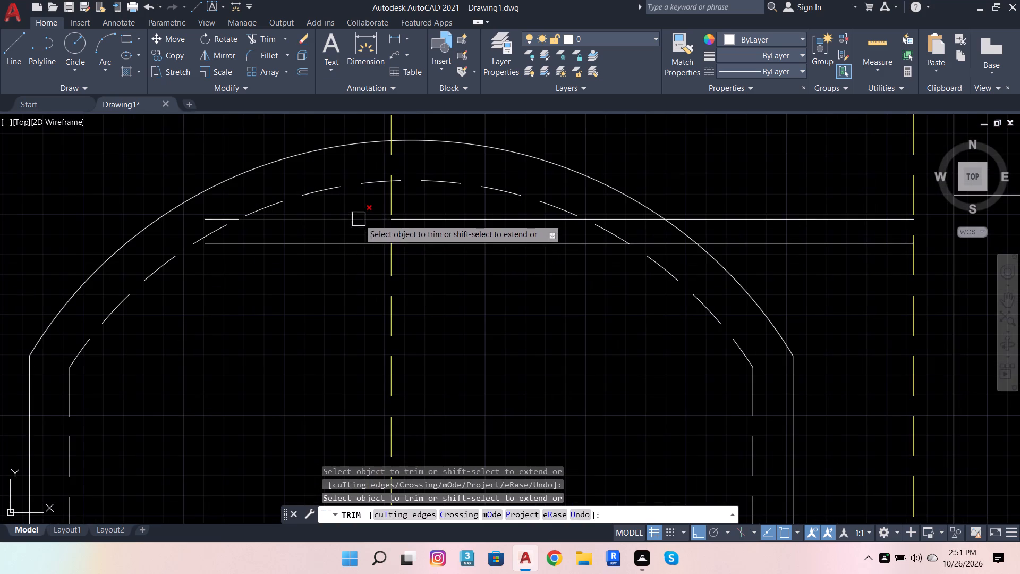
click(366, 211)
click(357, 265)
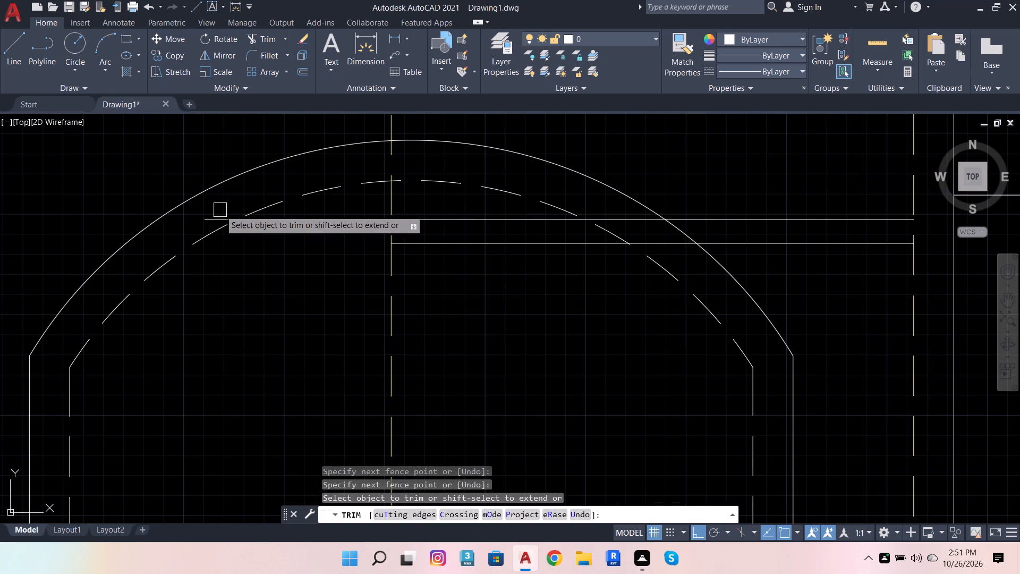
click(216, 215)
Trim the overhanging ends of the next line pair down to the yellow dashed rectangle's left and right sides.
scroll(426, 264, down, 5)
scroll(410, 343, up, 4)
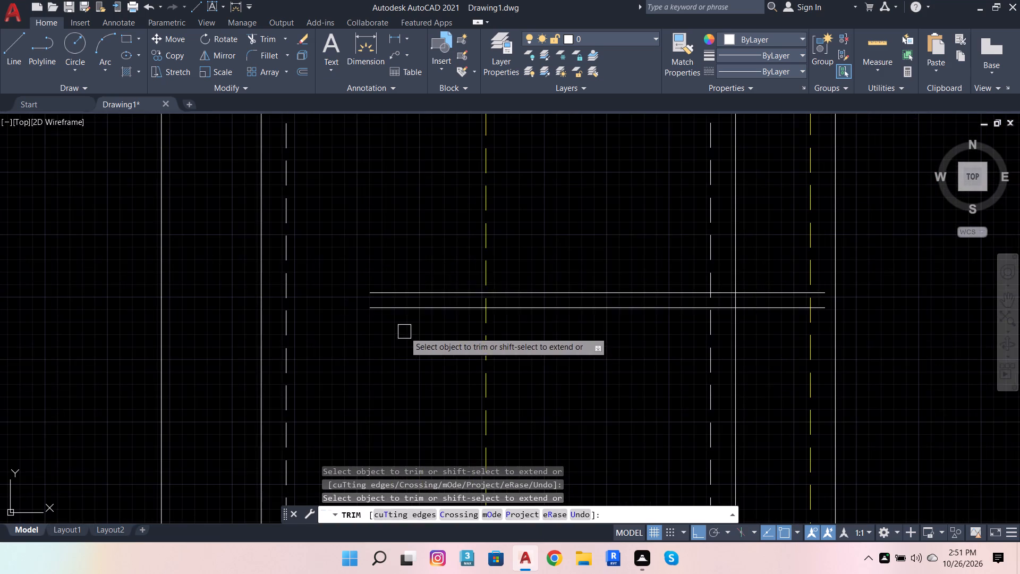
click(423, 244)
click(420, 370)
scroll(823, 295, up, 4)
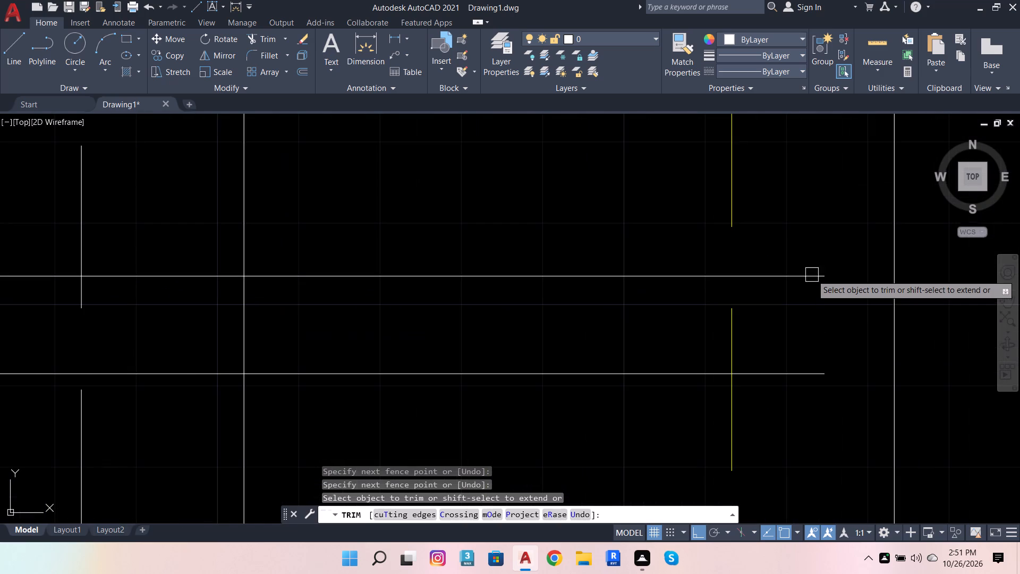
click(804, 238)
click(790, 404)
scroll(824, 310, down, 5)
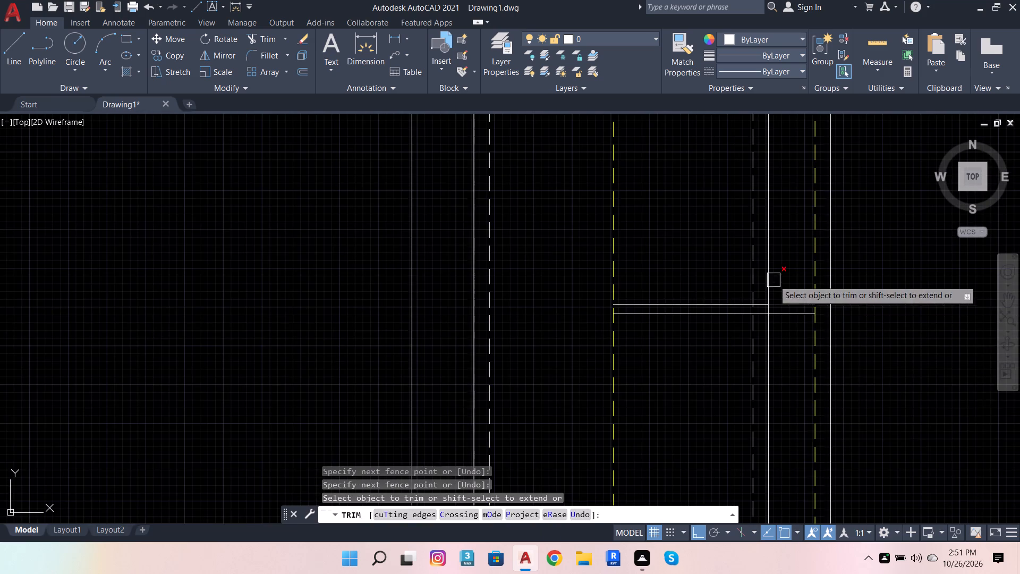
Trim the right and left ends of the remaining shelf line pair to the yellow dashed rectangle's sides.
scroll(769, 278, down, 5)
scroll(757, 348, up, 3)
scroll(811, 212, up, 3)
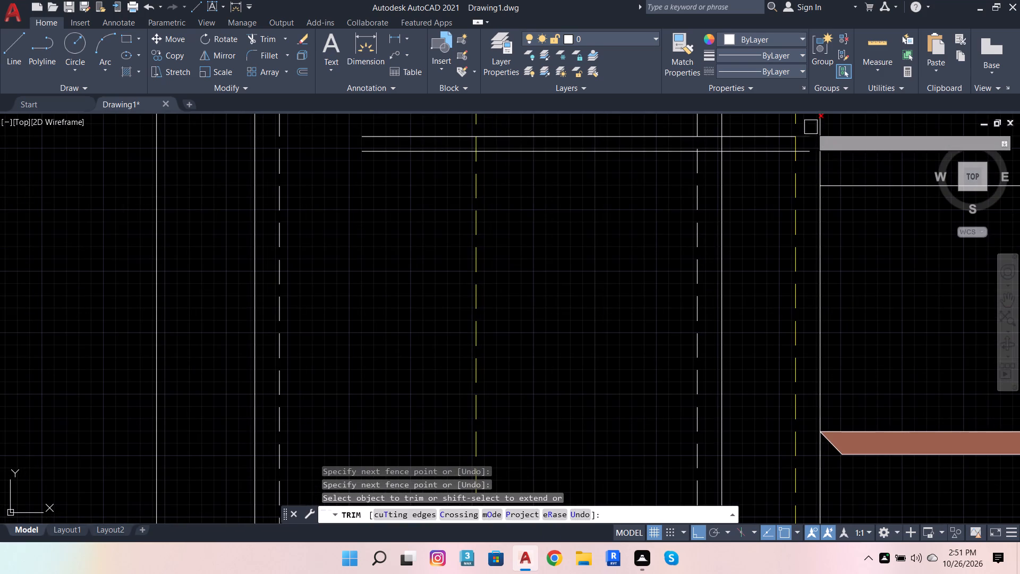
scroll(805, 126, up, 3)
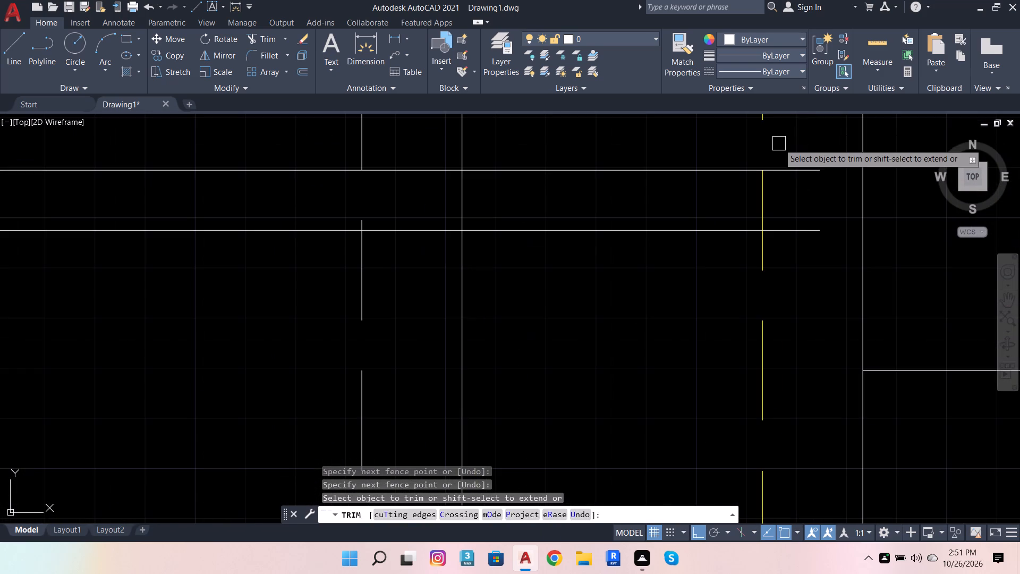
click(779, 142)
scroll(798, 172, down, 4)
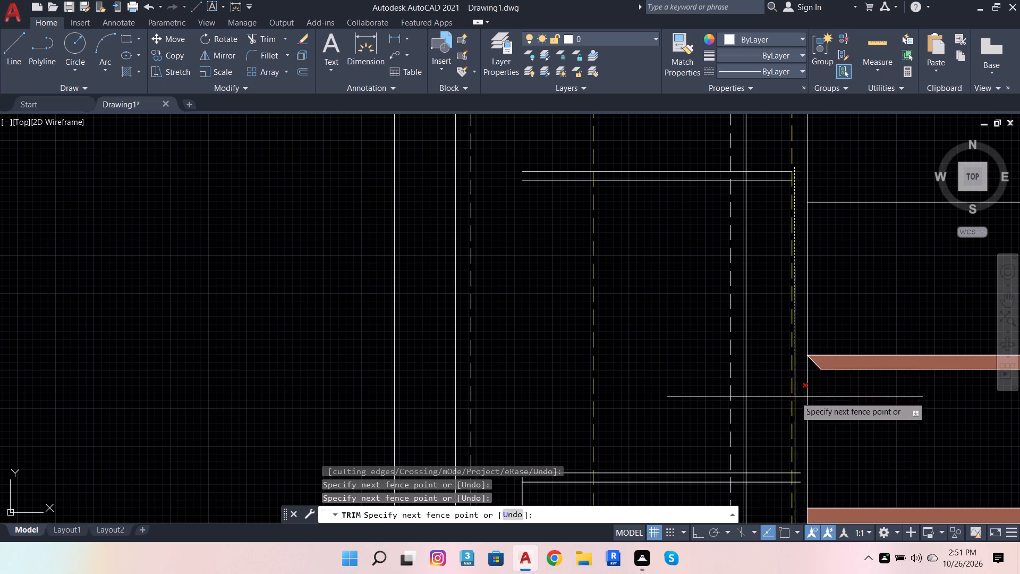
click(800, 495)
click(560, 146)
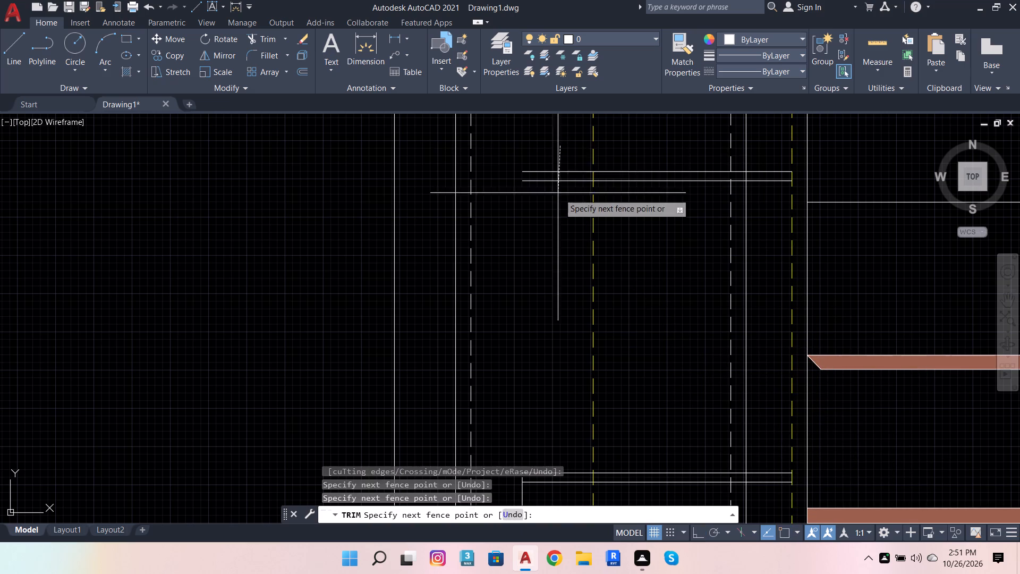
scroll(560, 196, down, 3)
scroll(562, 261, up, 2)
click(559, 290)
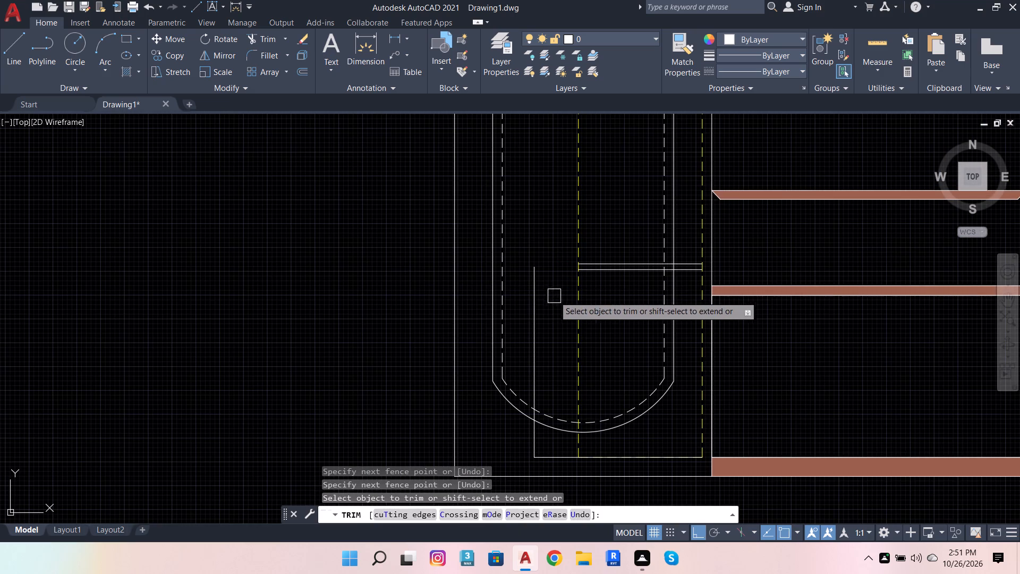
Trim away the leftover white vertical line and the bottom line's overhang outside the yellow dashed rectangle.
click(536, 311)
scroll(532, 419, up, 2)
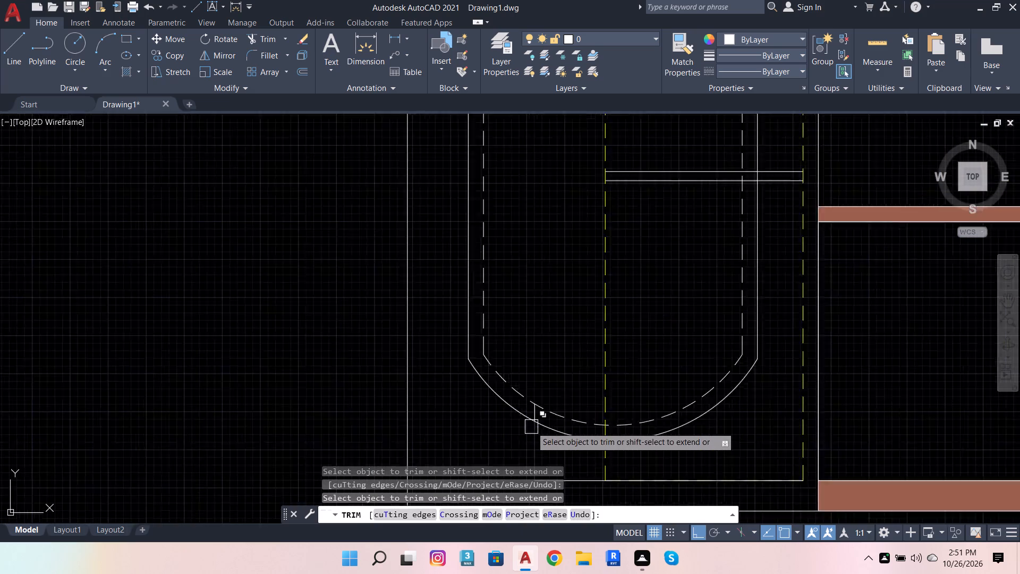
scroll(531, 427, up, 2)
click(541, 375)
scroll(689, 206, down, 3)
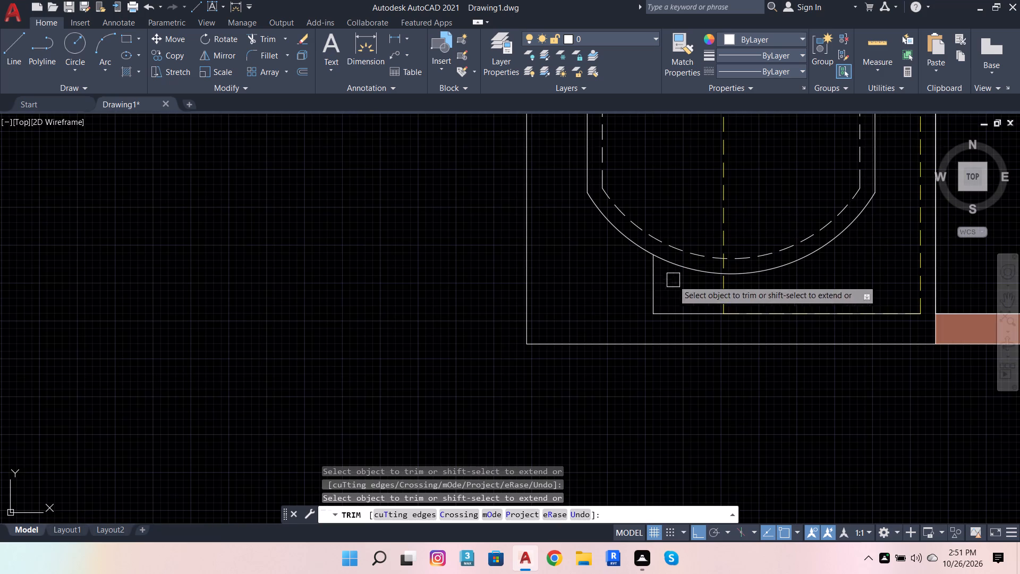
click(652, 305)
click(667, 320)
key(Escape)
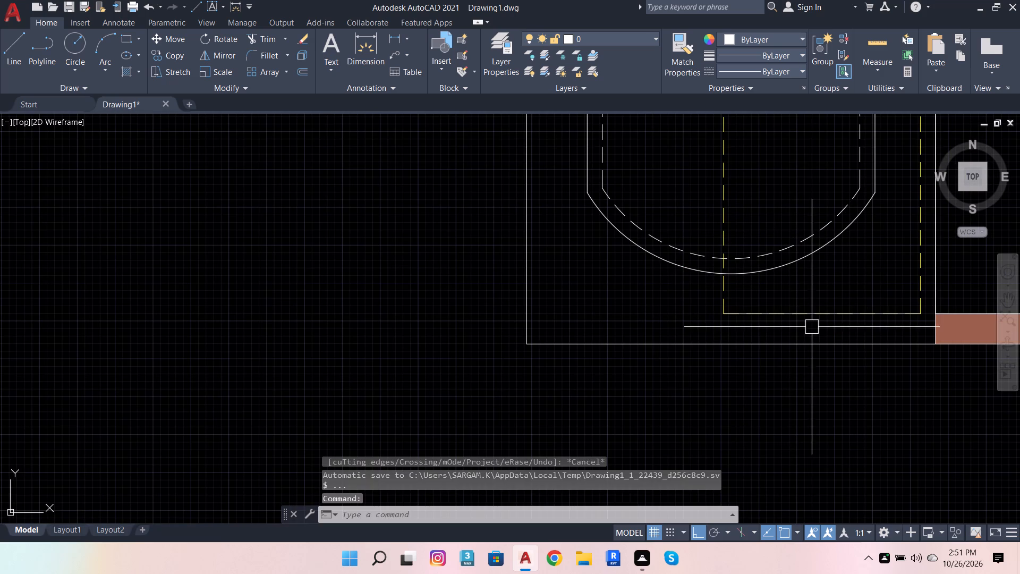
Delete the white line overlapping the yellow dashed rectangle's bottom edge, keeping the polyline.
click(809, 314)
click(855, 356)
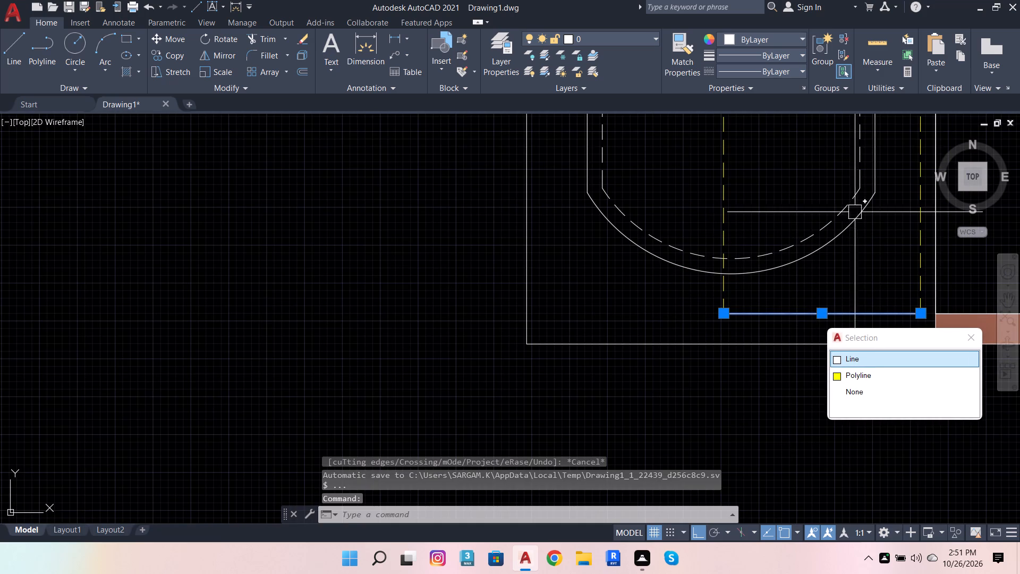
key(shift+Delete)
scroll(826, 311, down, 3)
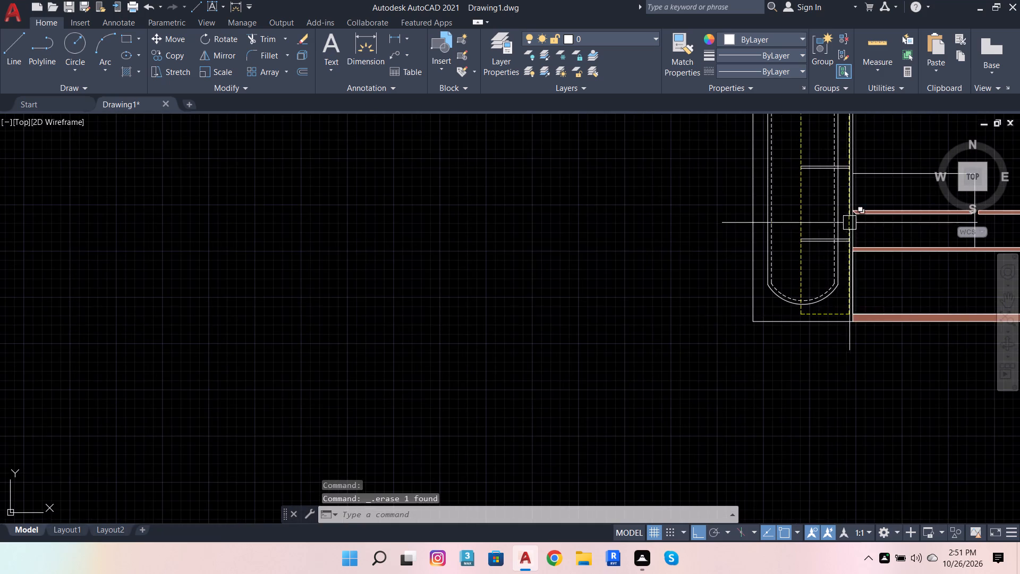
Set the four white double-line shelves behind the arched panel to the dashed linetype.
scroll(849, 223, up, 3)
drag(742, 324, 744, 317)
click(733, 241)
scroll(745, 332, down, 4)
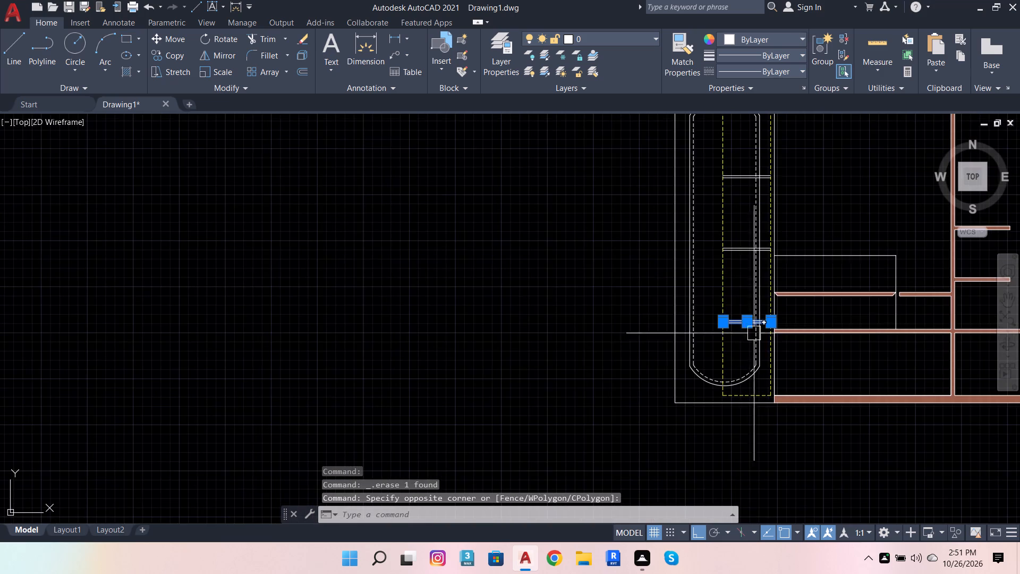
scroll(750, 256, up, 2)
click(749, 261)
click(715, 202)
scroll(726, 315, down, 3)
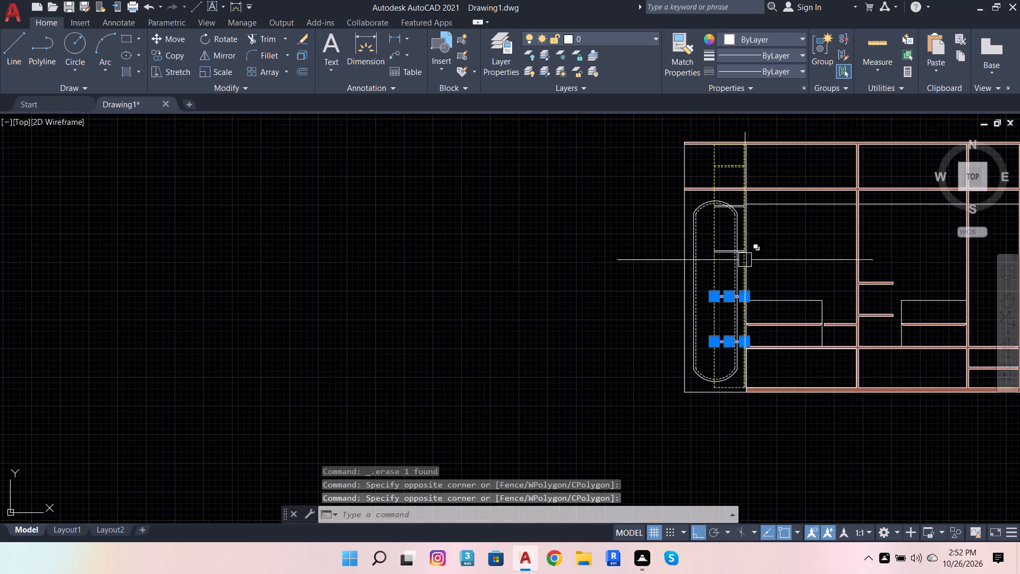
scroll(718, 244, up, 4)
click(747, 325)
click(720, 248)
scroll(739, 341, down, 3)
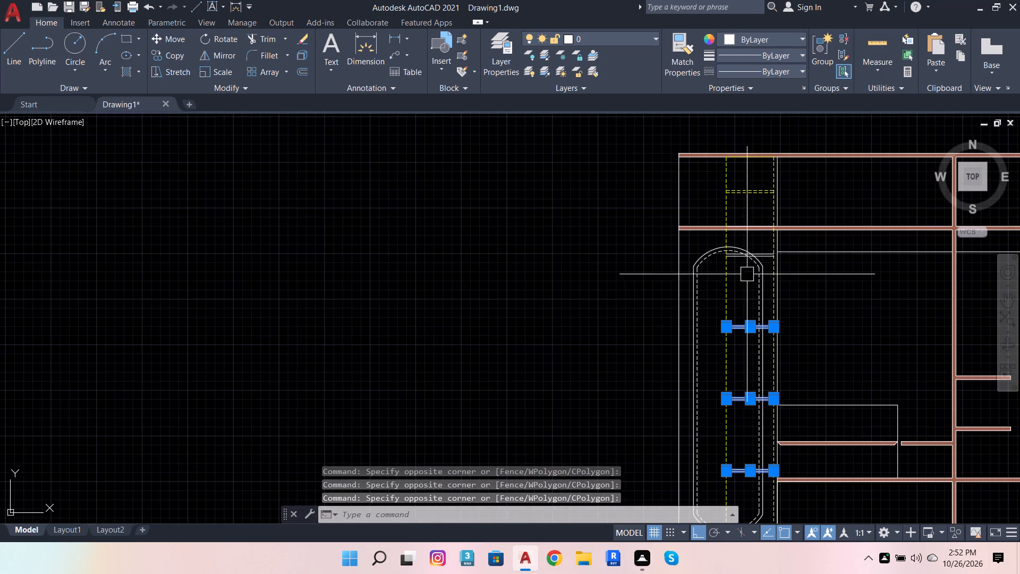
scroll(750, 252, up, 4)
click(856, 300)
click(820, 246)
scroll(840, 362, down, 4)
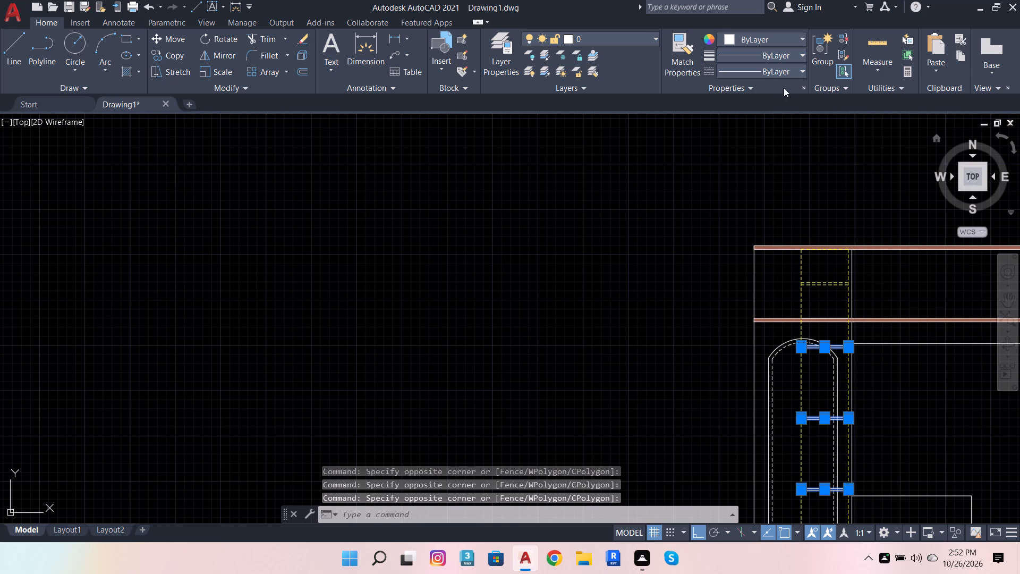
click(790, 56)
click(783, 51)
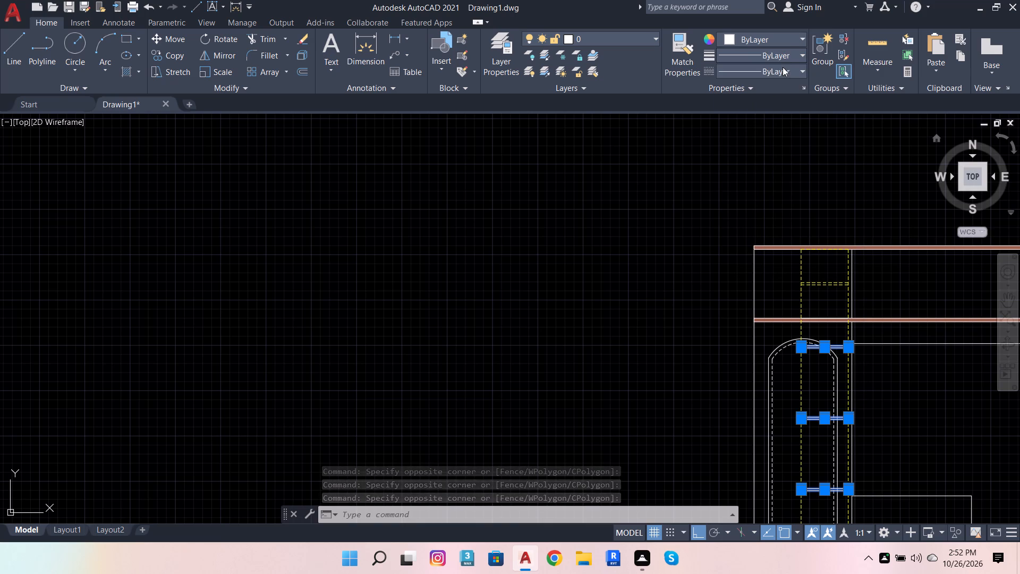
click(782, 71)
click(758, 133)
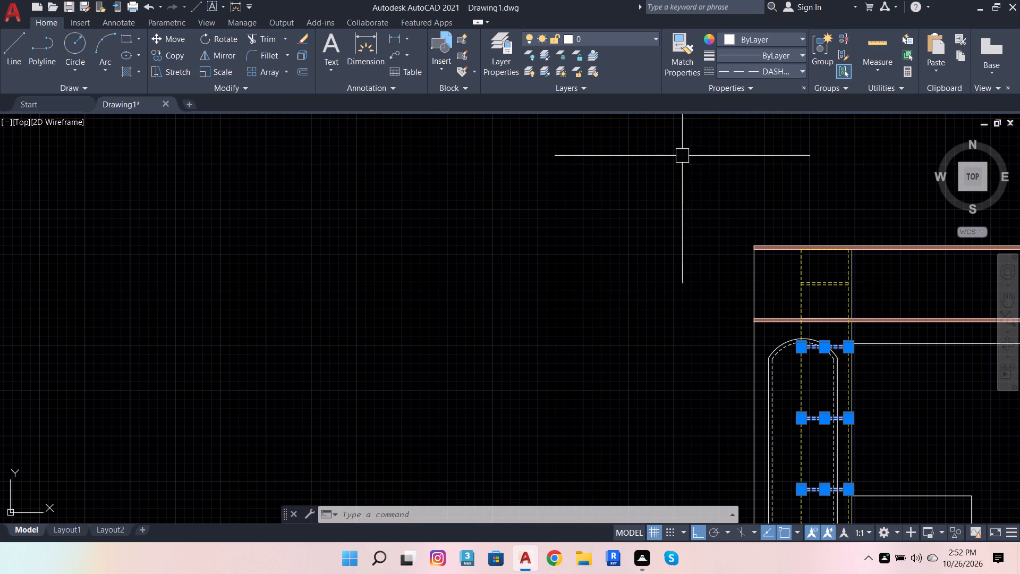
Assign the four selected shelf line pairs to Layer2.
click(566, 39)
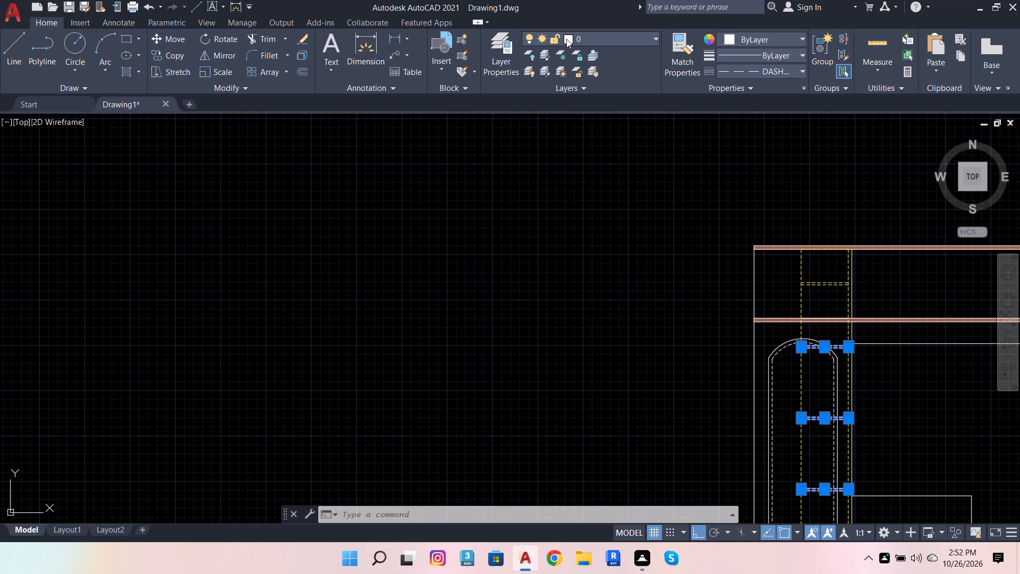
click(583, 99)
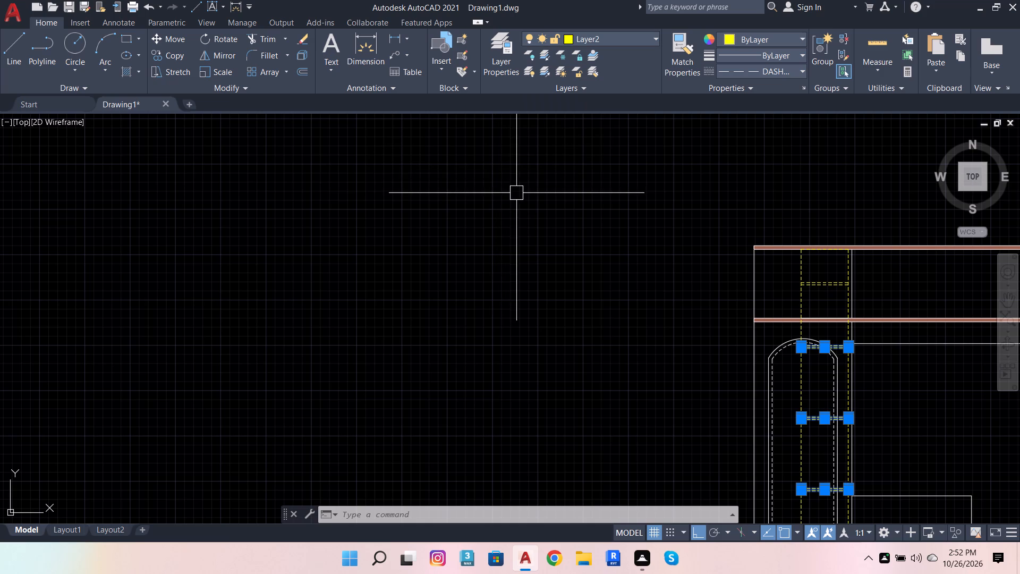
key(Escape)
Assign the arched panel's inner dashed outline to Layer1.
scroll(567, 196, down, 3)
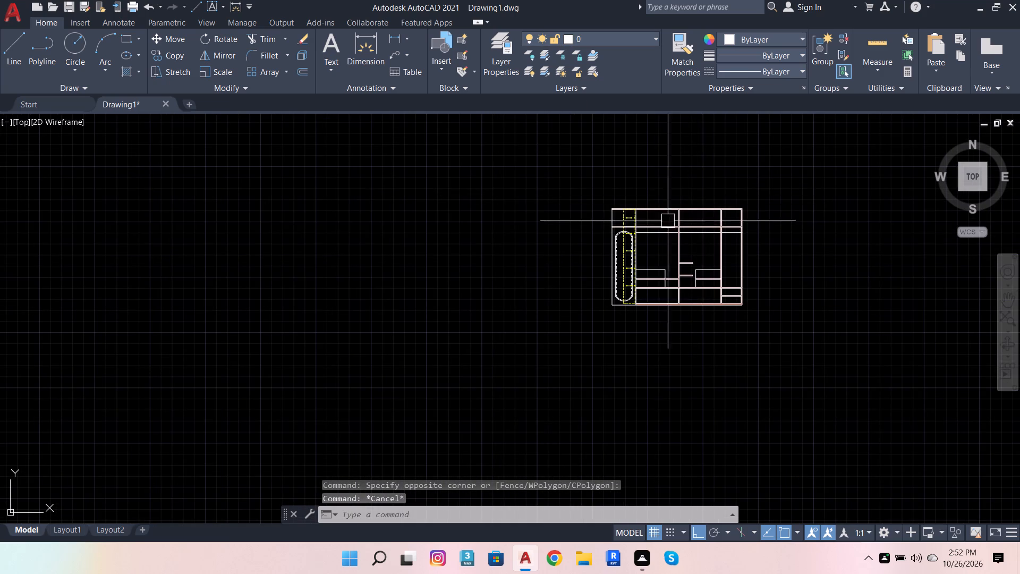
scroll(664, 236, up, 3)
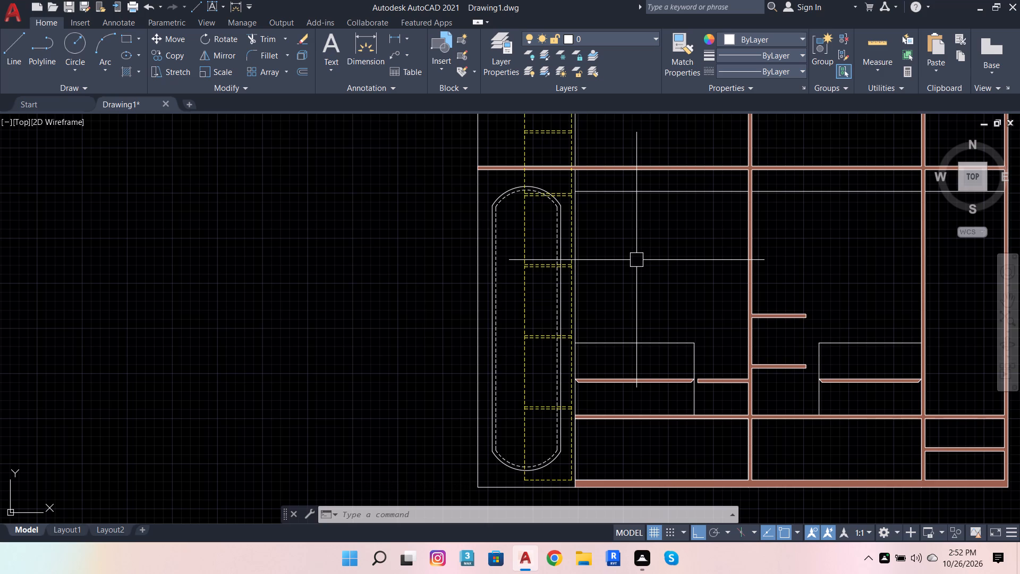
scroll(488, 227, up, 3)
click(514, 241)
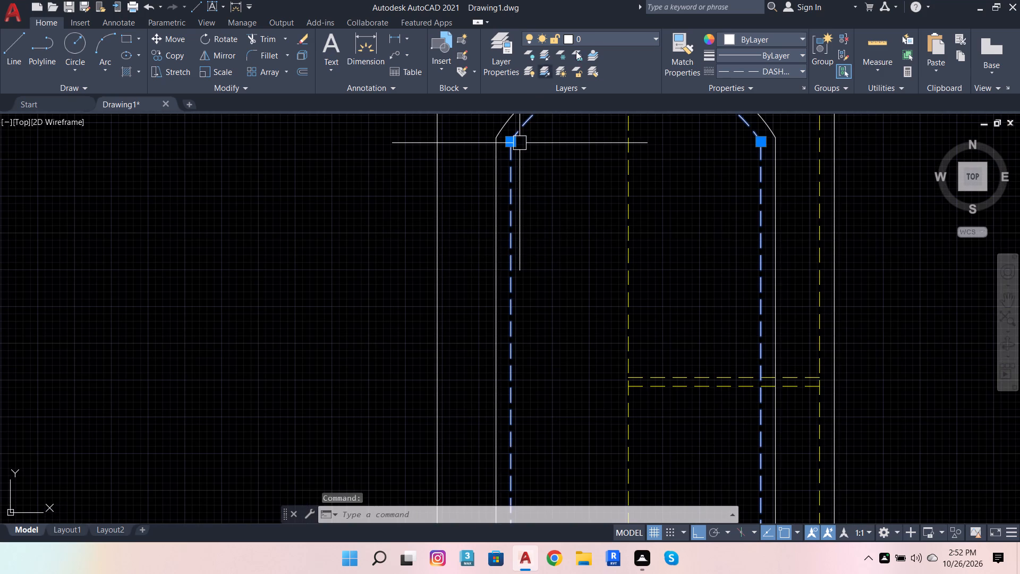
click(622, 38)
click(597, 85)
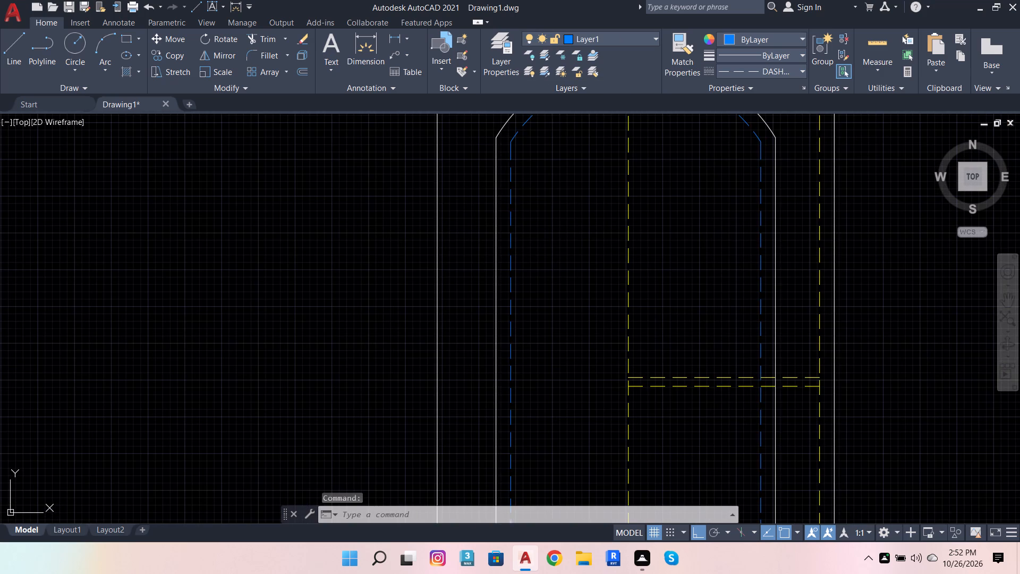
scroll(543, 255, down, 3)
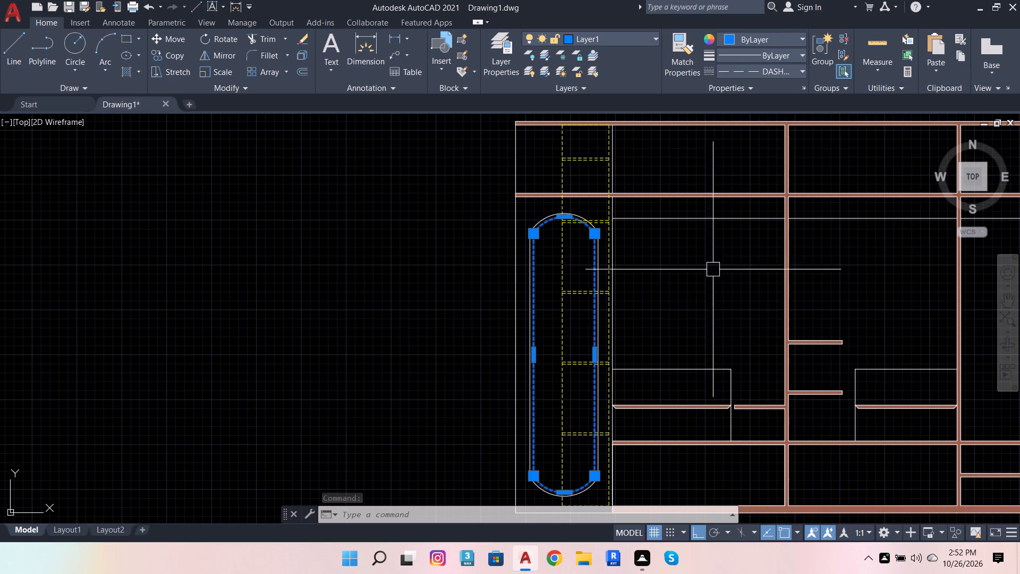
key(Escape)
Move the whole plan with its dimensions straight down to sit just above the cabinet elevation.
scroll(651, 325, down, 3)
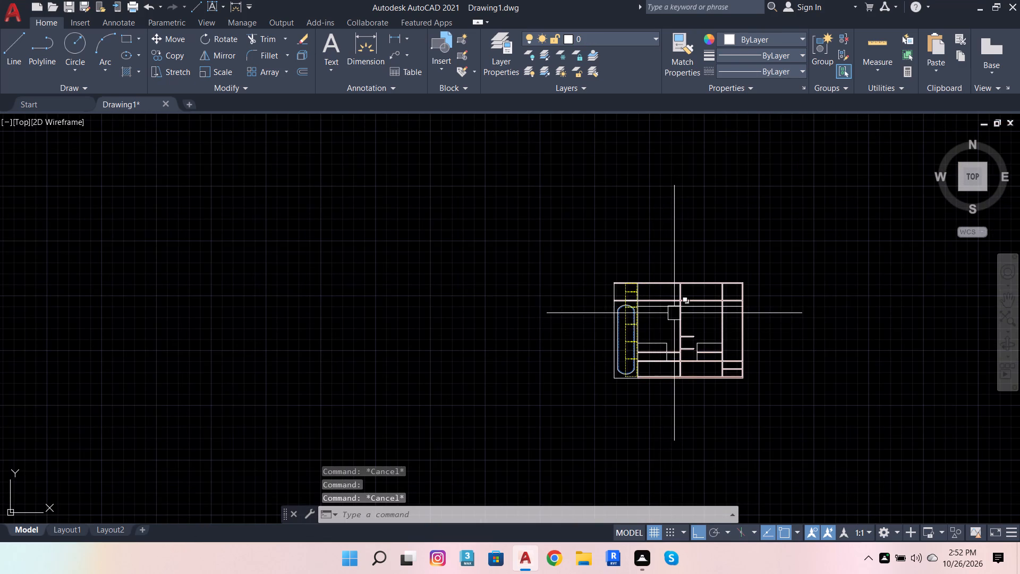
scroll(673, 313, down, 5)
scroll(699, 297, up, 3)
drag(598, 276, 605, 276)
click(743, 362)
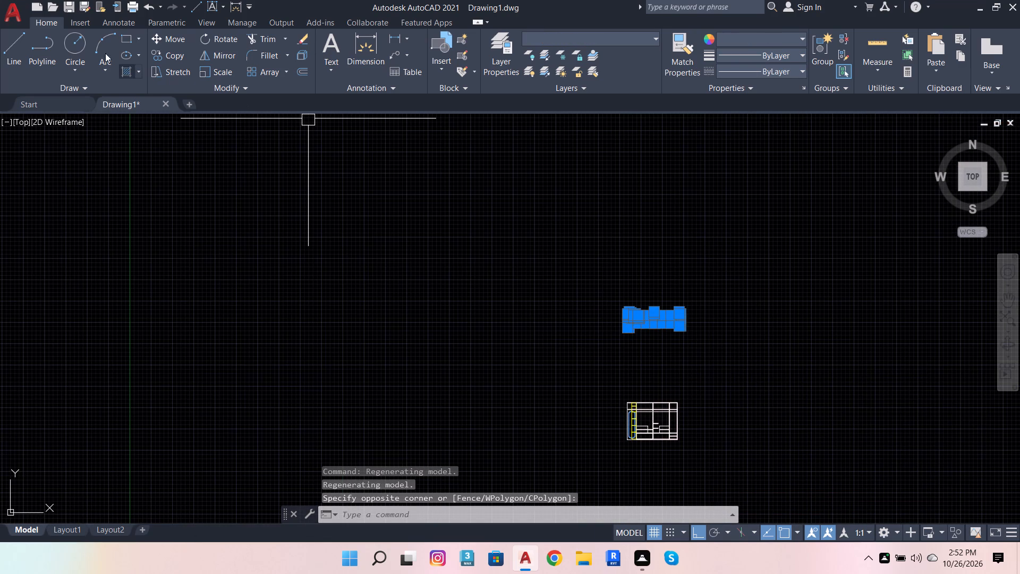
click(158, 40)
scroll(625, 352, up, 3)
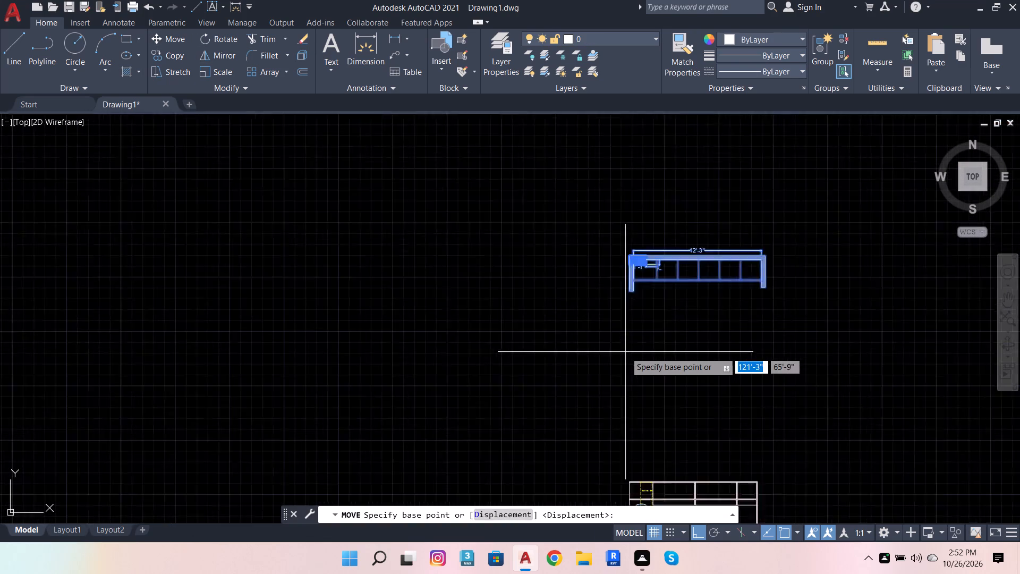
click(630, 261)
scroll(599, 307, down, 4)
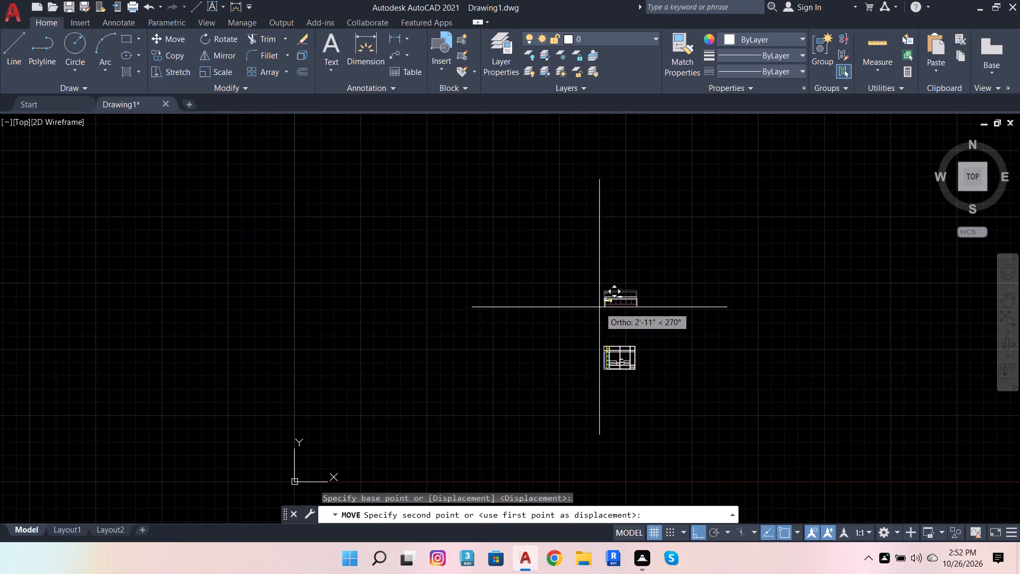
scroll(613, 333, up, 3)
scroll(576, 386, up, 1)
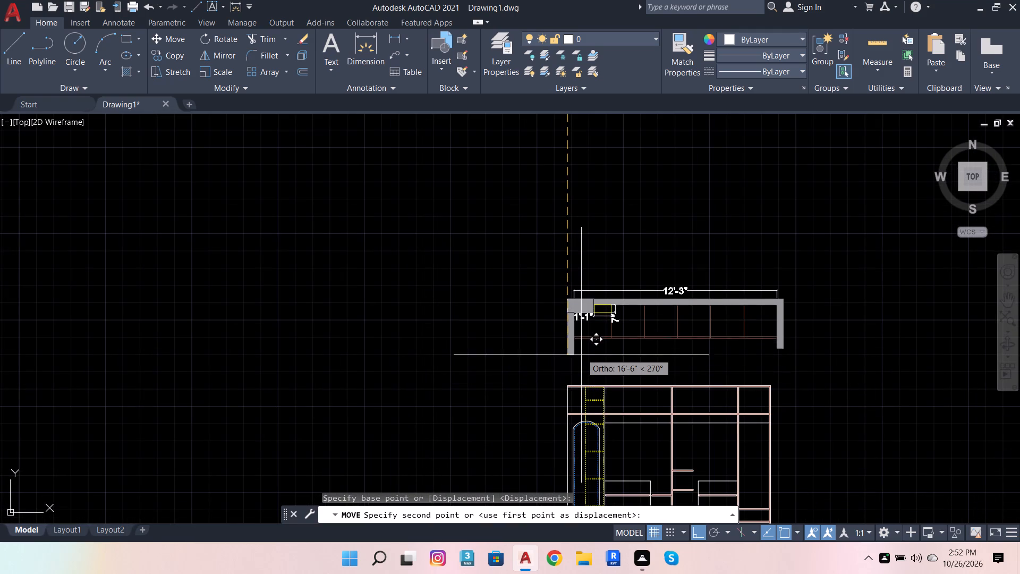
scroll(579, 339, up, 2)
click(577, 346)
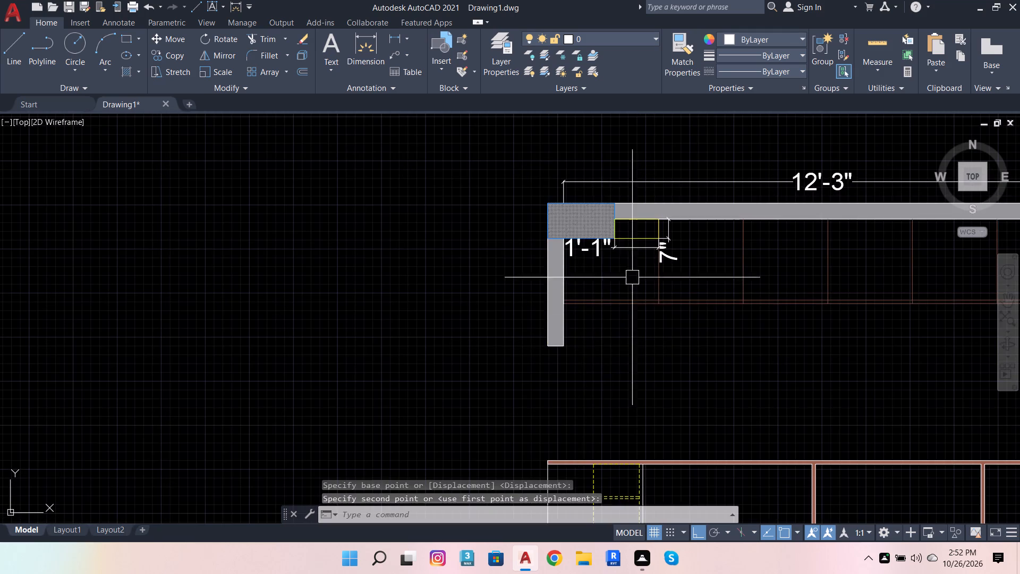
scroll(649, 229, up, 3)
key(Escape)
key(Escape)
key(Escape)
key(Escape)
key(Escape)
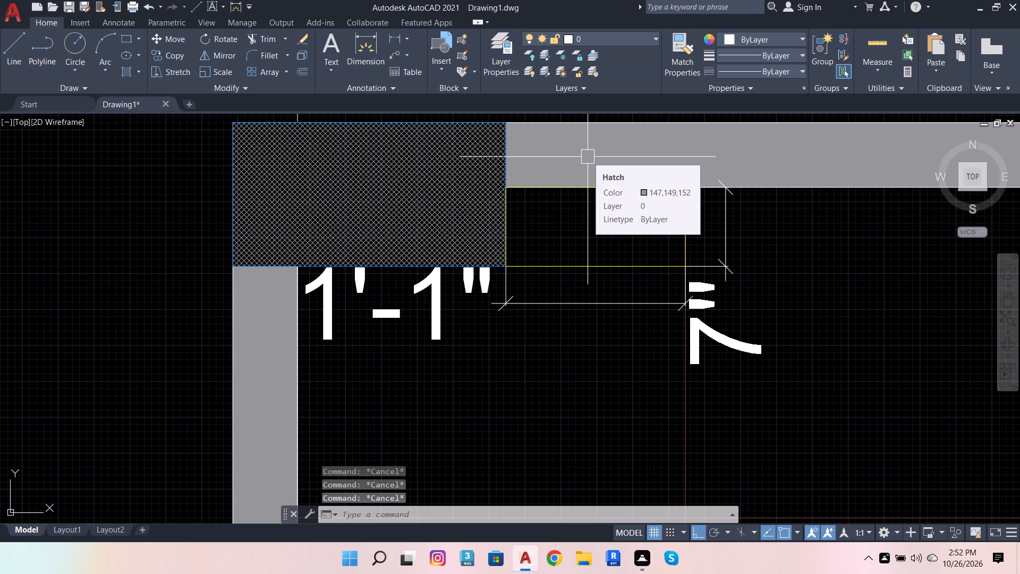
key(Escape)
Hatch the plan compartment below the cross-hatched column and the small yellow rectangle beside the column in solid colour 33.
scroll(526, 260, down, 1)
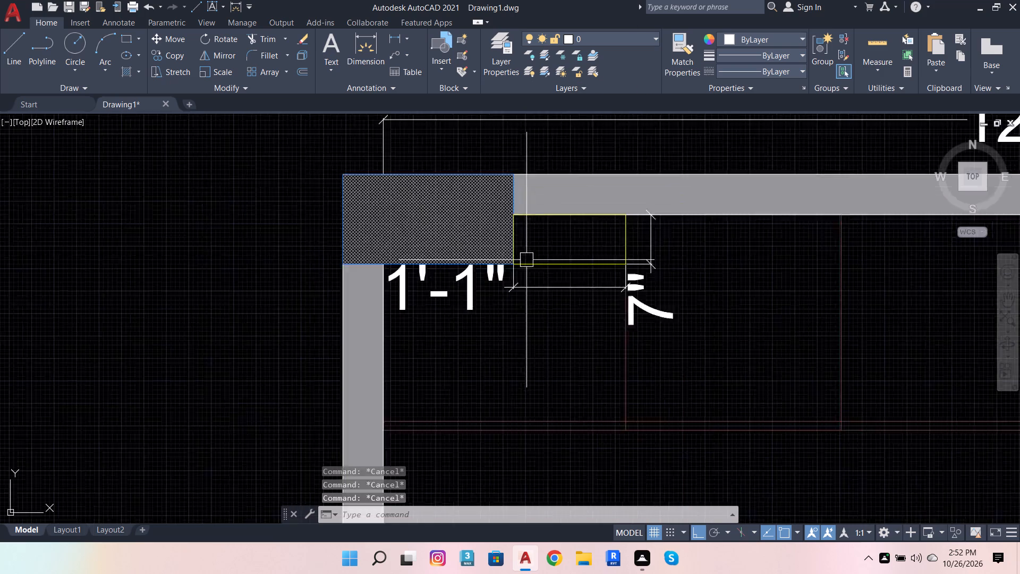
scroll(526, 261, down, 2)
scroll(516, 334, up, 2)
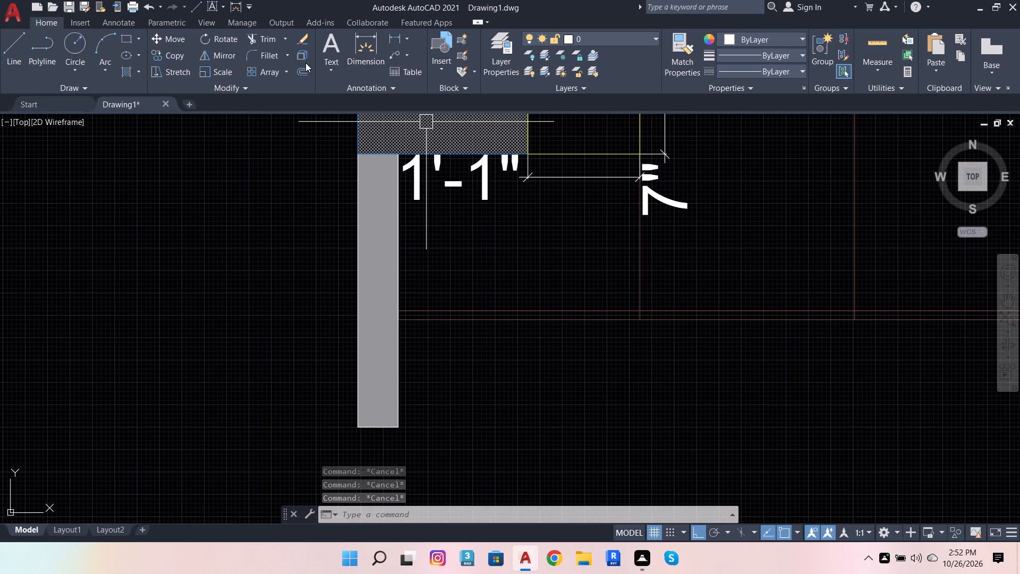
click(126, 75)
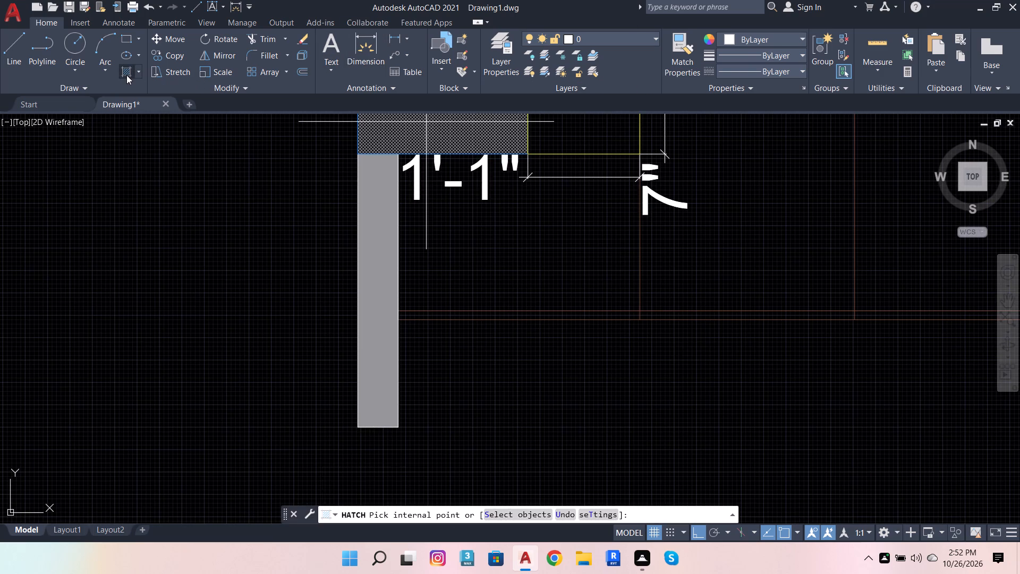
click(381, 36)
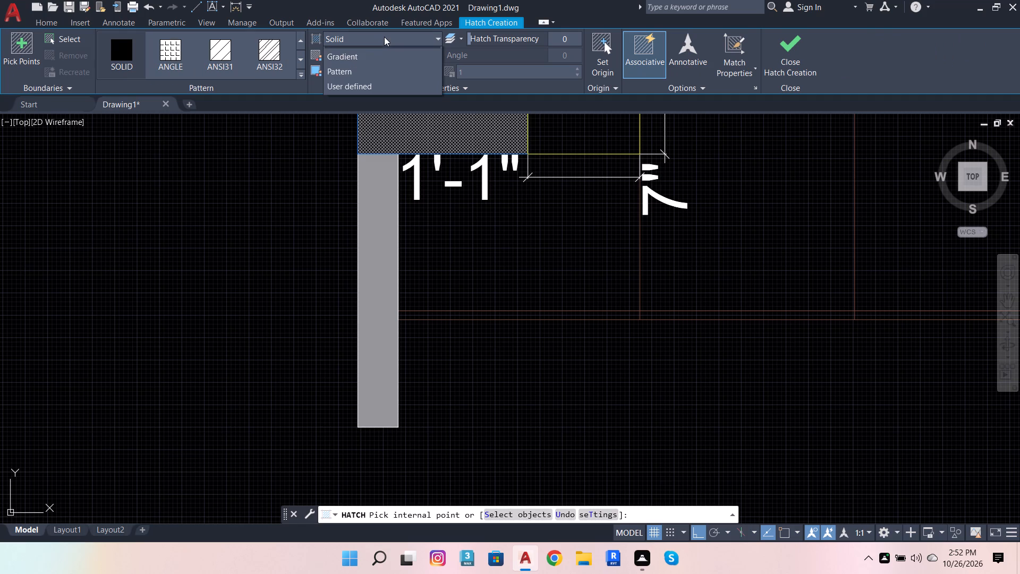
click(377, 53)
click(376, 50)
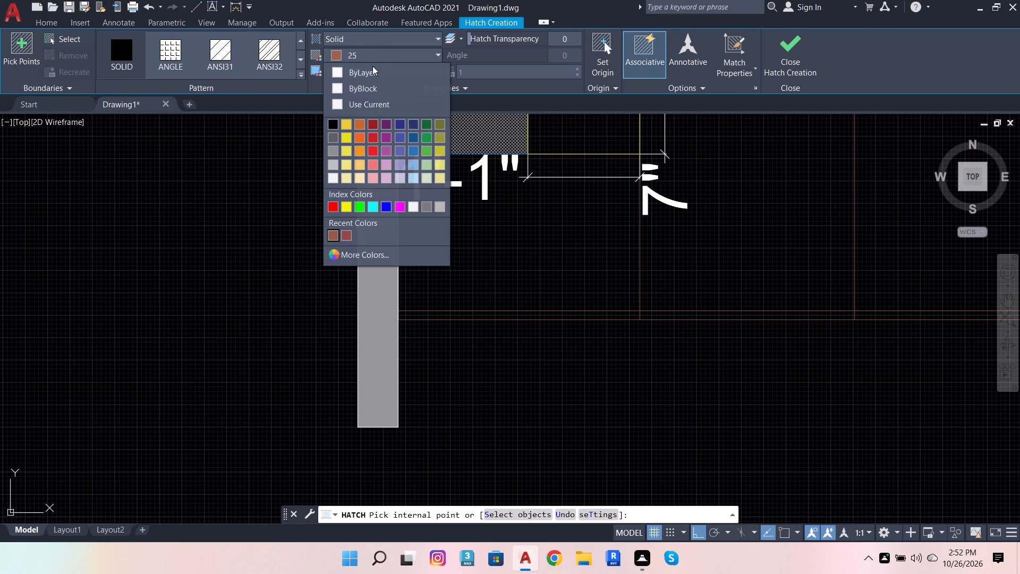
click(340, 259)
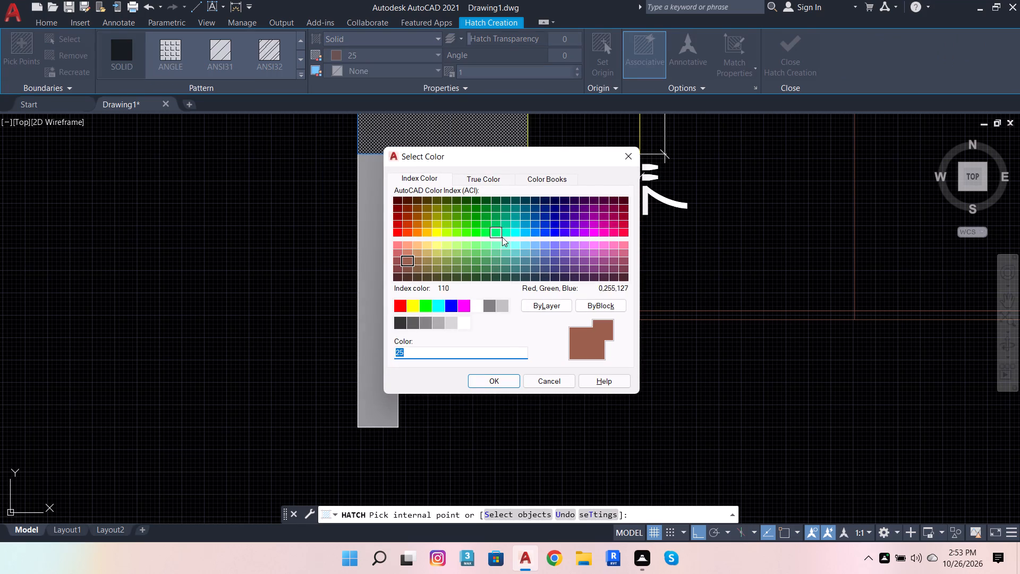
scroll(418, 255, up, 2)
click(420, 254)
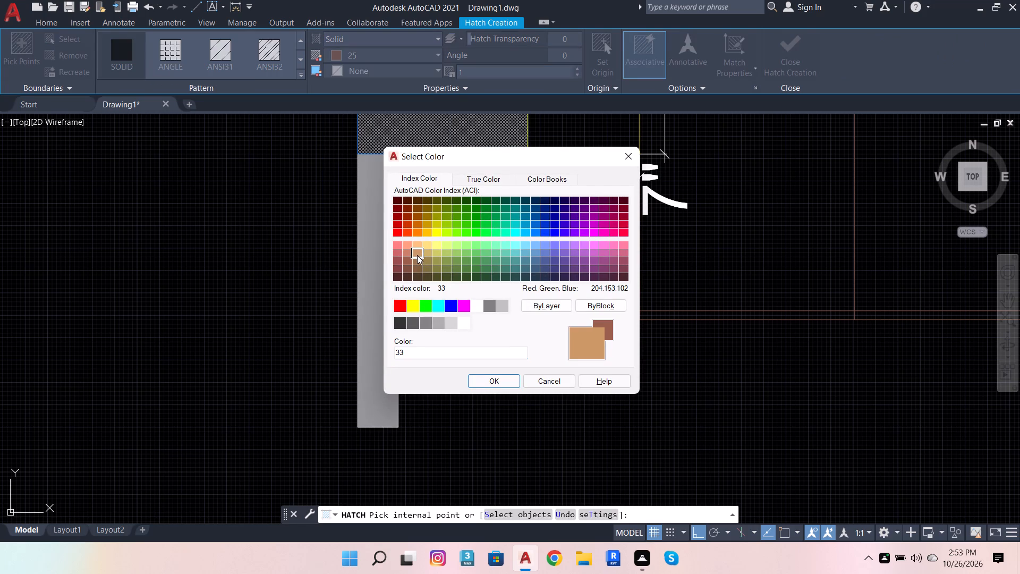
click(506, 380)
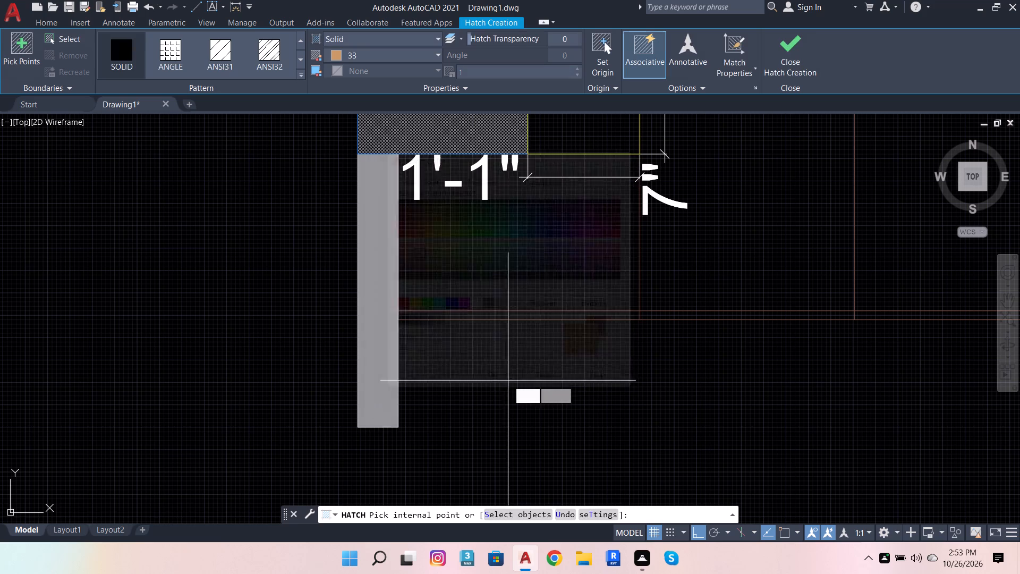
click(548, 218)
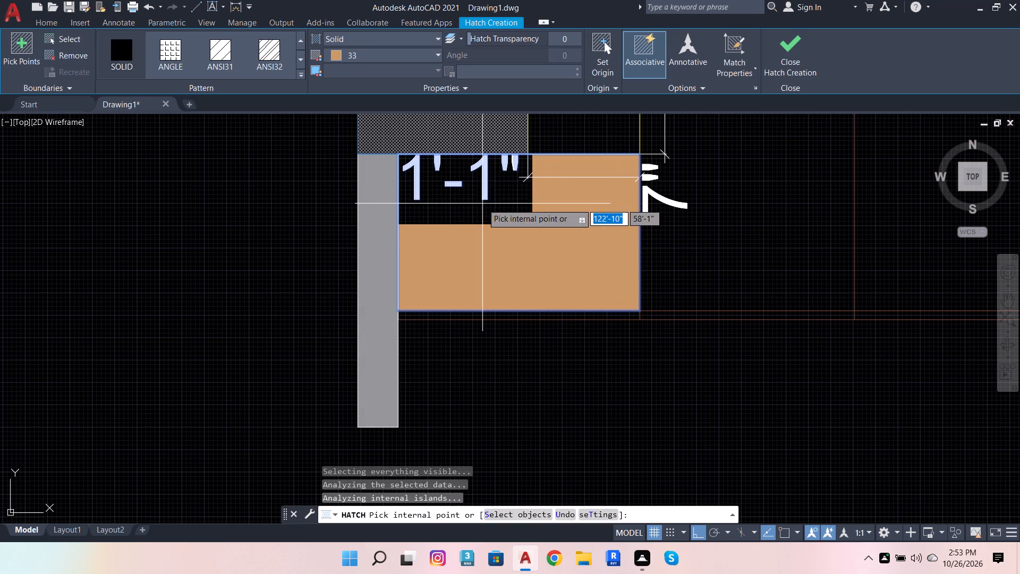
click(482, 204)
scroll(625, 246, down, 3)
scroll(618, 222, up, 4)
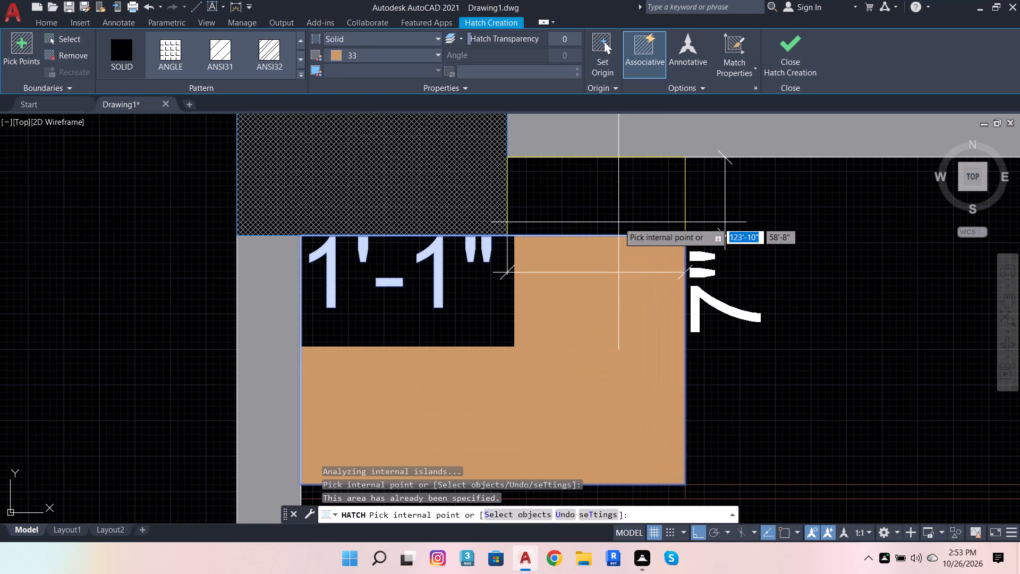
click(608, 213)
key(Escape)
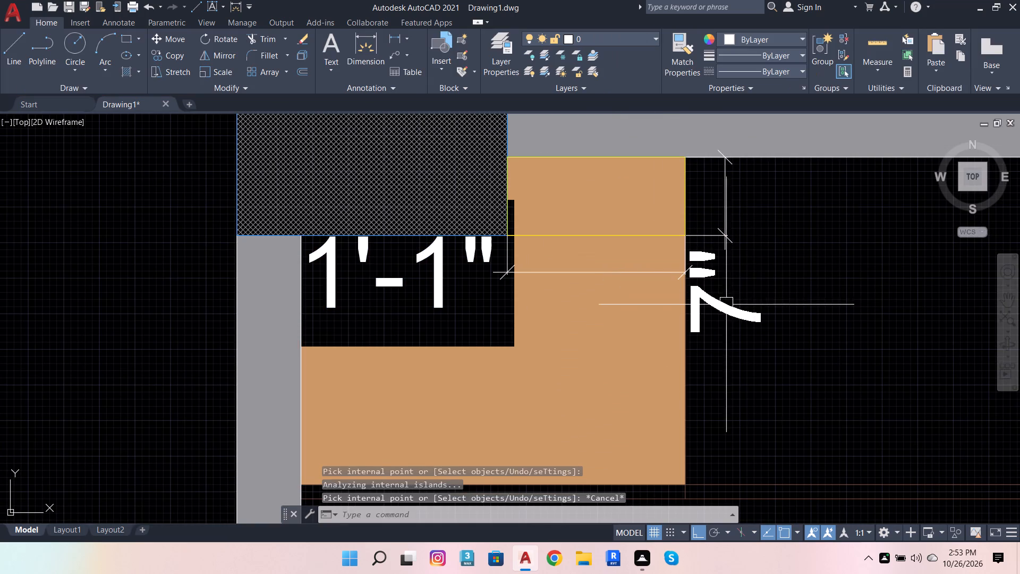
Delete the 1'-1" and 7" dimensions around the small yellow rectangle in the plan.
click(725, 305)
click(504, 256)
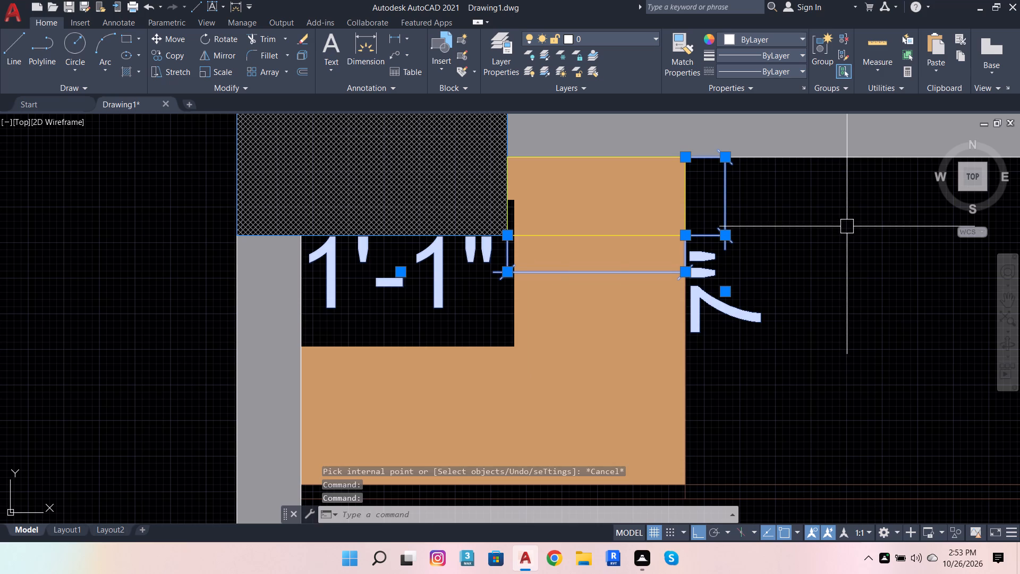
key(shift+Delete)
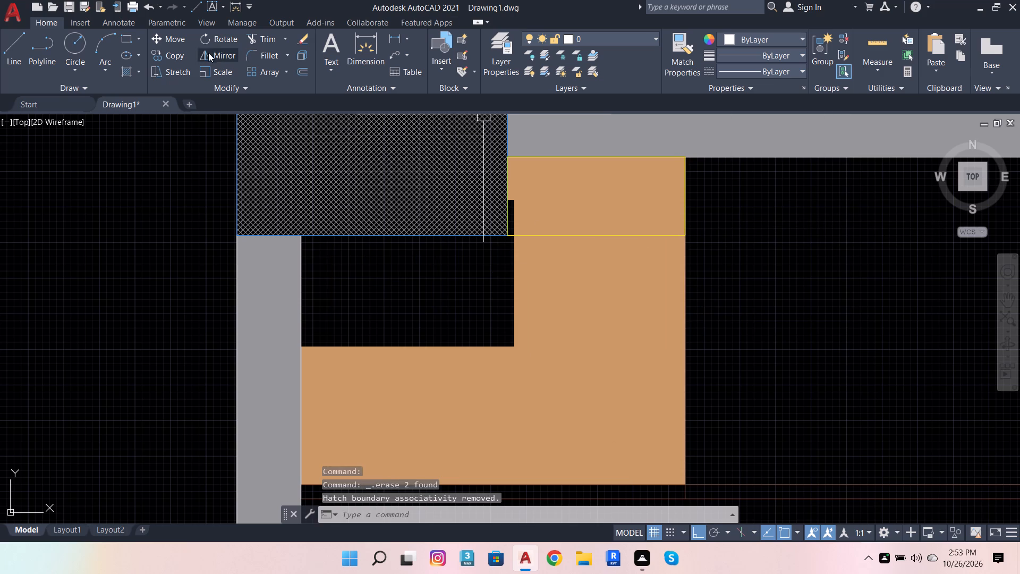
Hatch the yellow rectangle and the compartment below the column again in solid colour 33 to cover the gaps around the erased dimension text.
click(125, 76)
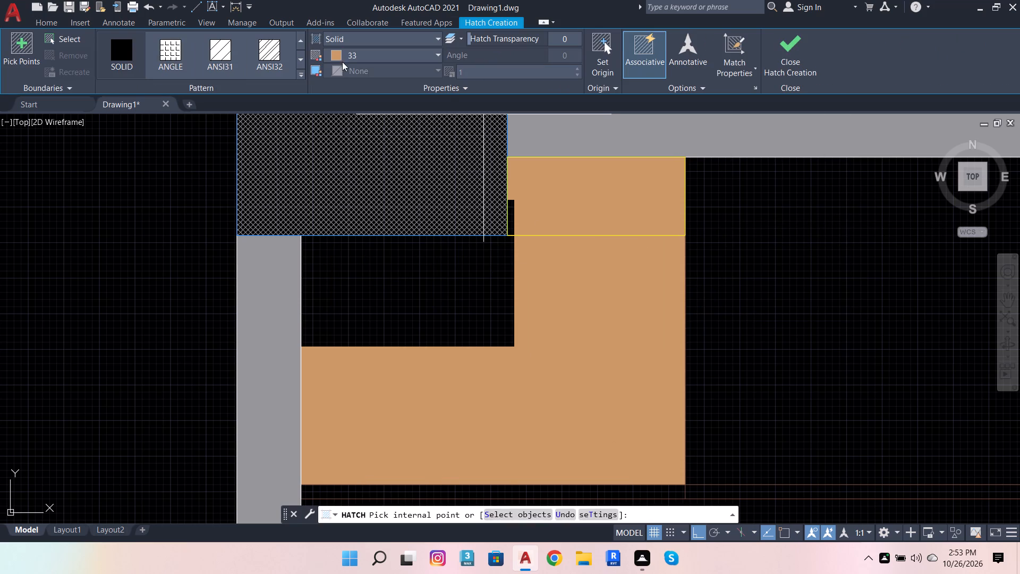
click(358, 50)
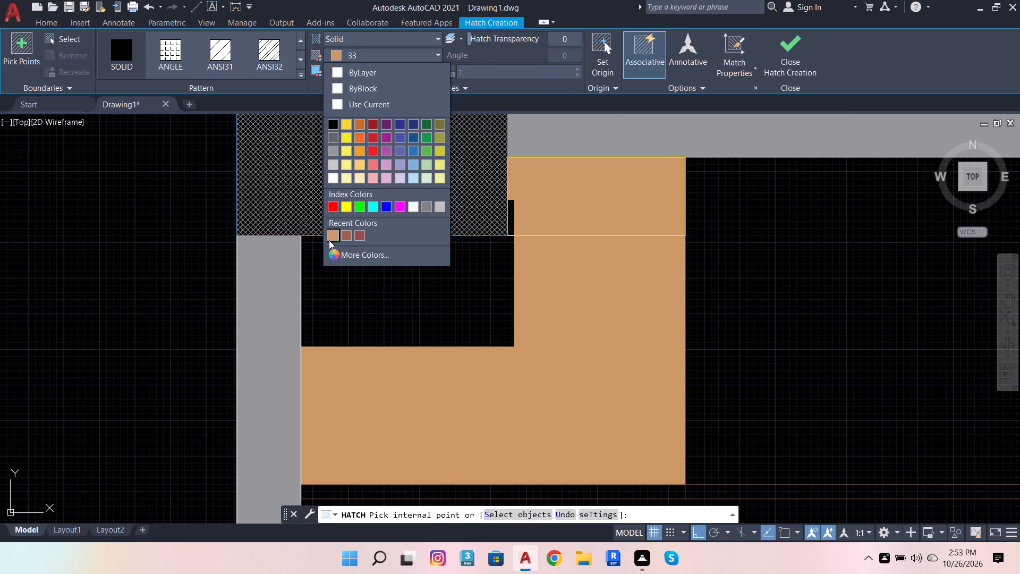
click(329, 240)
scroll(517, 212, up, 3)
click(491, 226)
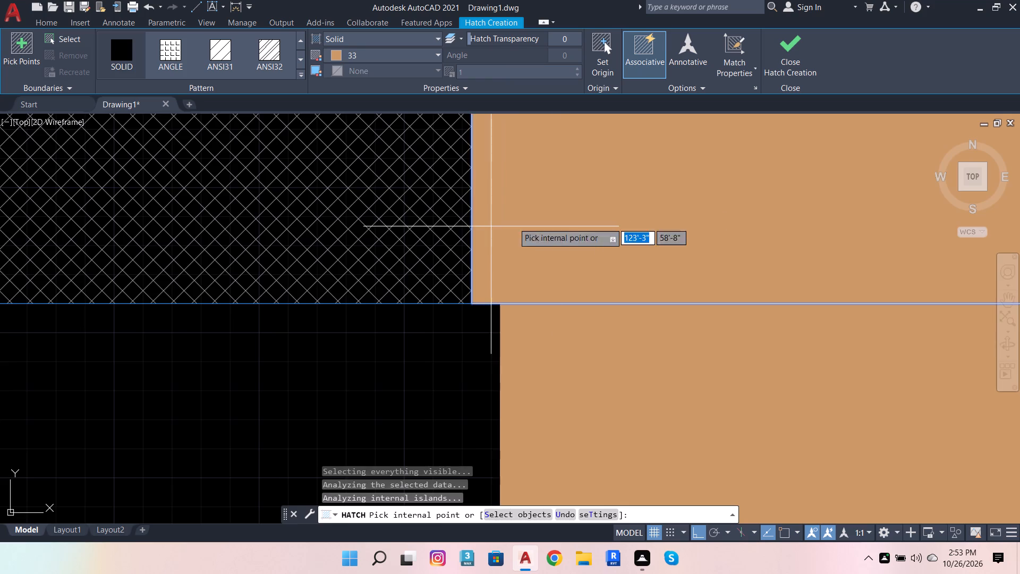
scroll(563, 210, down, 3)
click(480, 284)
Add the five remaining cabinet compartments of the plan to the solid colour 33 hatch.
scroll(393, 274, down, 3)
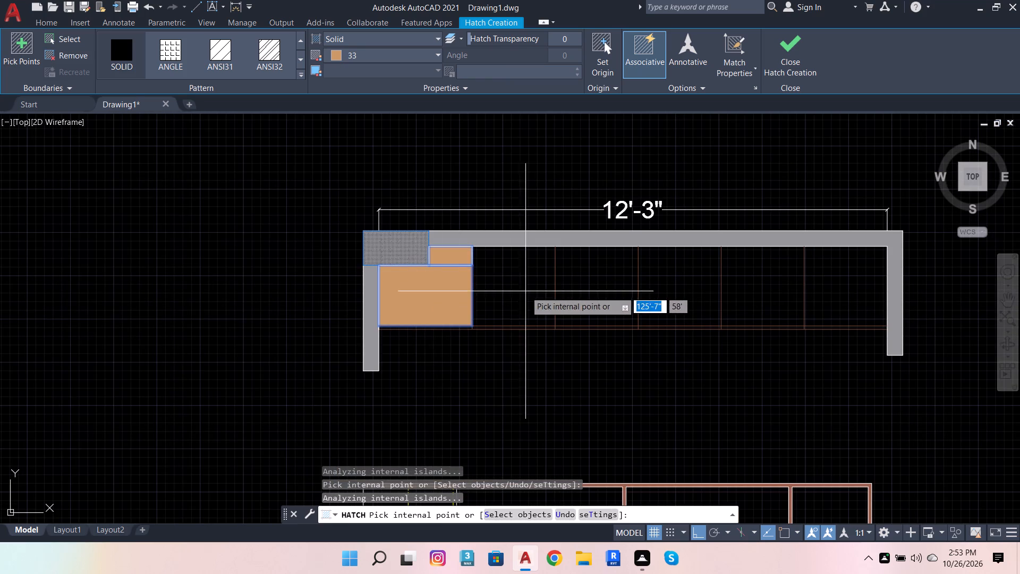
click(524, 291)
click(606, 293)
click(693, 284)
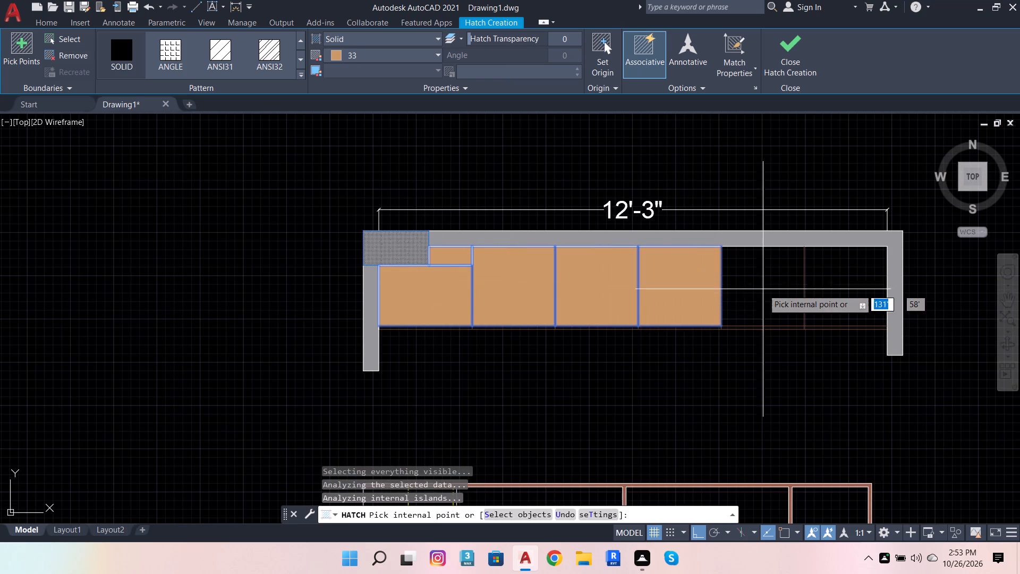
click(764, 291)
click(832, 281)
Fill all six segments of the thin strip along the plan's front edge with the solid colour 33 hatch.
scroll(846, 325, up, 3)
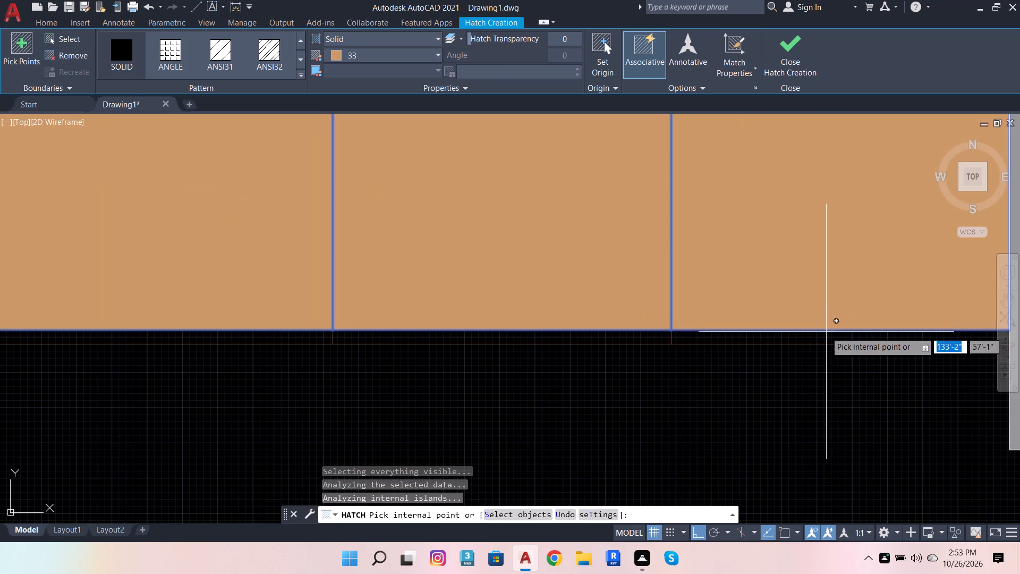
click(797, 337)
click(642, 334)
scroll(694, 331, down, 1)
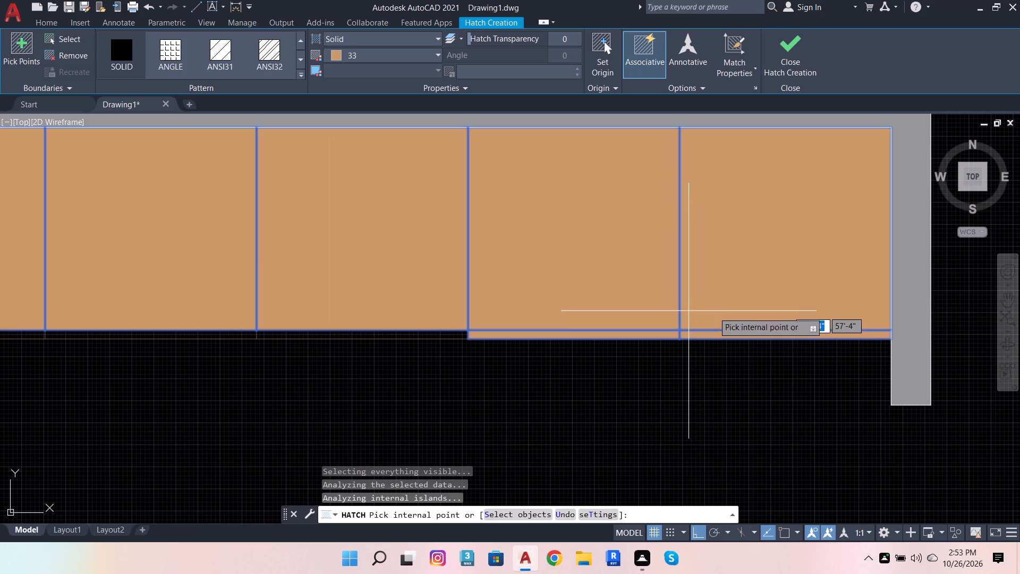
scroll(705, 293, down, 3)
scroll(618, 309, up, 3)
scroll(645, 268, up, 3)
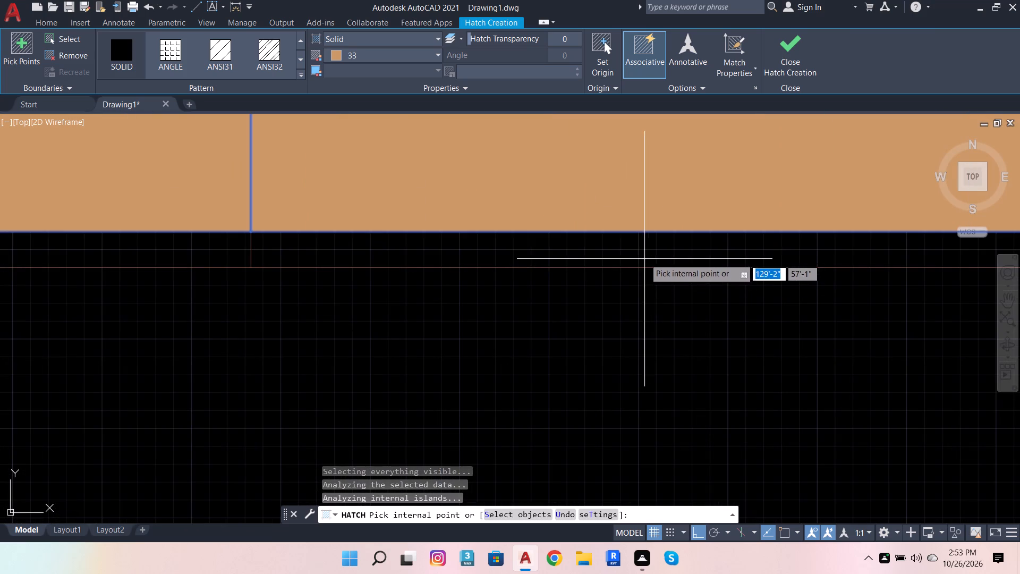
click(656, 249)
scroll(671, 270, down, 2)
scroll(394, 257, up, 3)
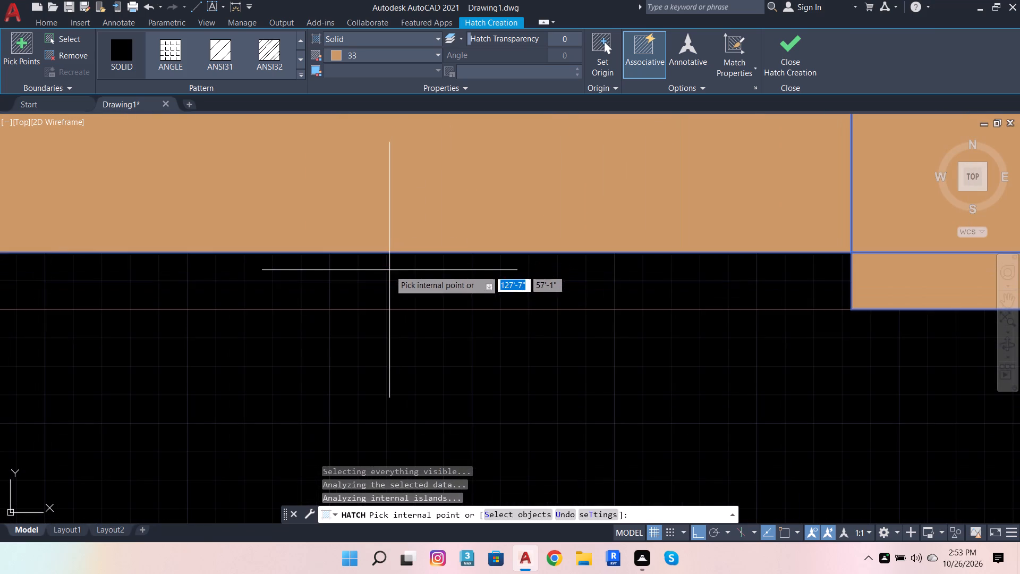
click(389, 270)
scroll(714, 311, down, 4)
scroll(480, 302, up, 3)
click(473, 317)
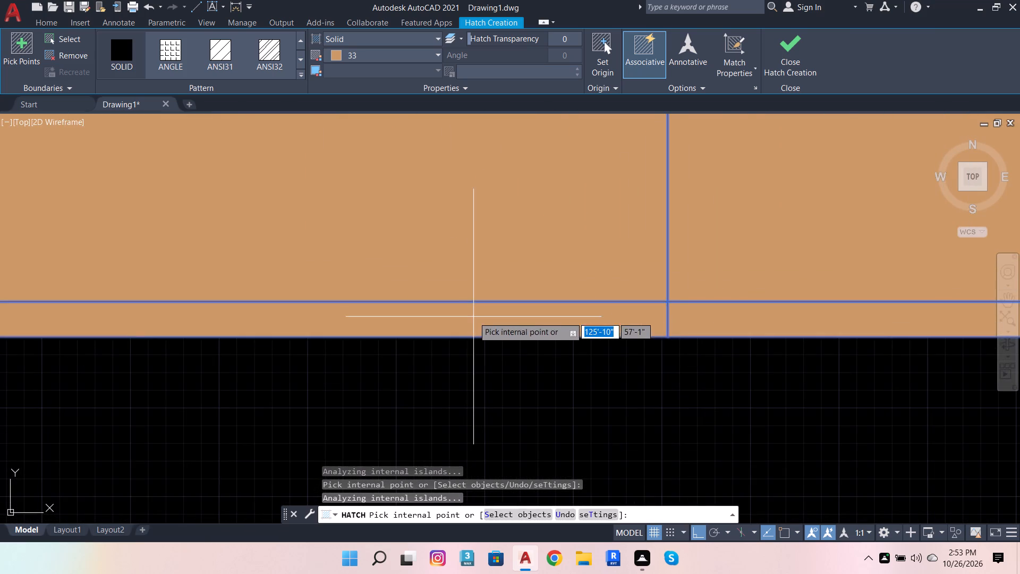
scroll(569, 307, down, 5)
scroll(447, 327, up, 3)
click(492, 273)
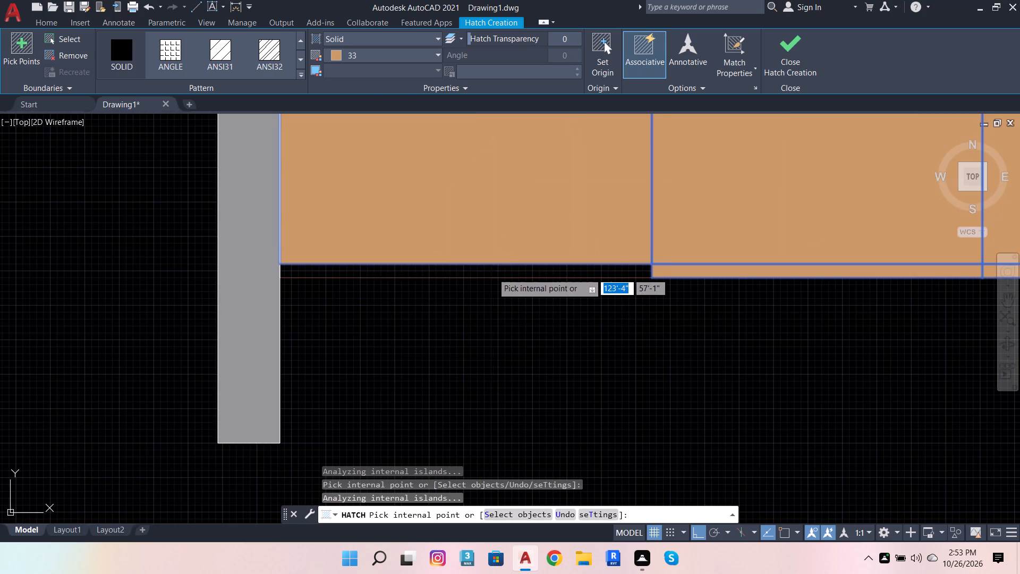
scroll(509, 284, down, 3)
key(Escape)
Hatch the area inside the arched panel's dashed inner outline, left of the dashed shelf line, in solid colour 199,200,202.
scroll(555, 215, up, 3)
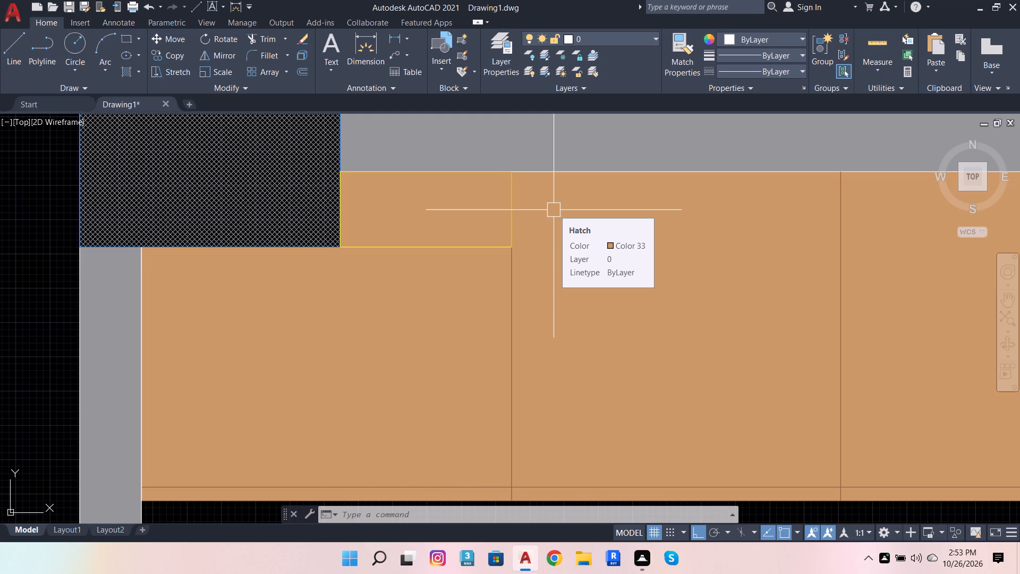
scroll(546, 229, down, 3)
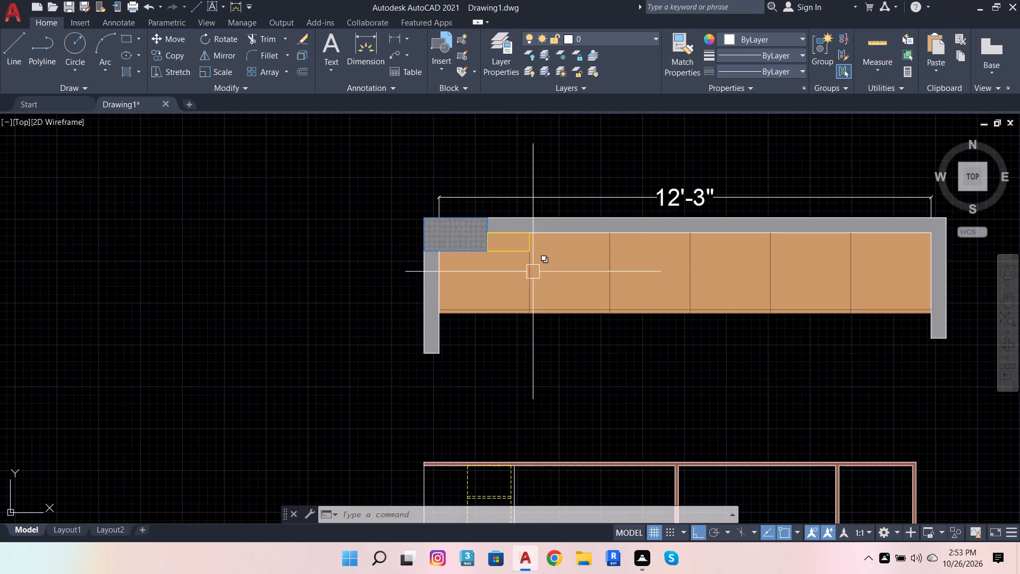
scroll(530, 298, down, 3)
scroll(530, 390, up, 3)
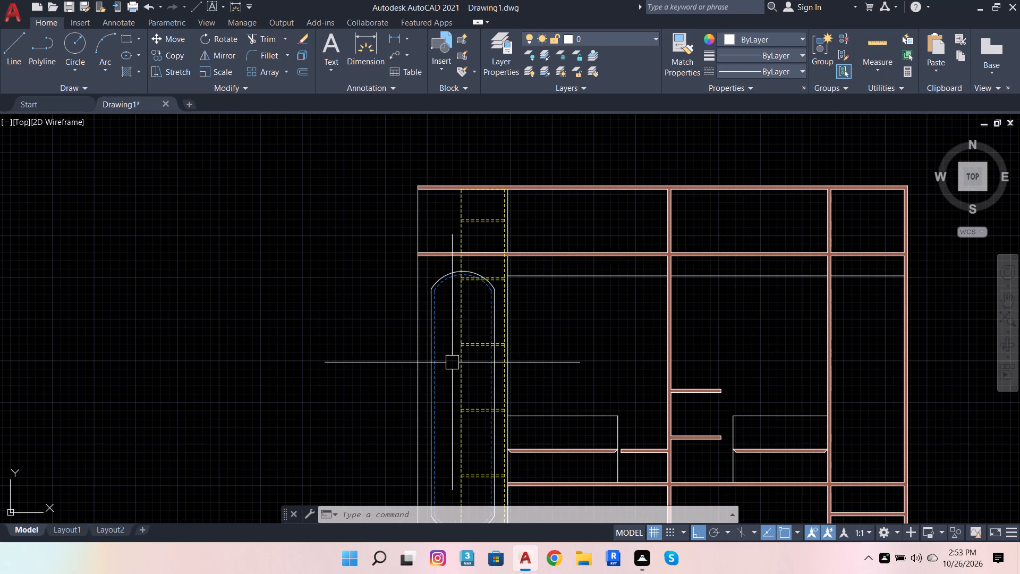
scroll(487, 333, up, 1)
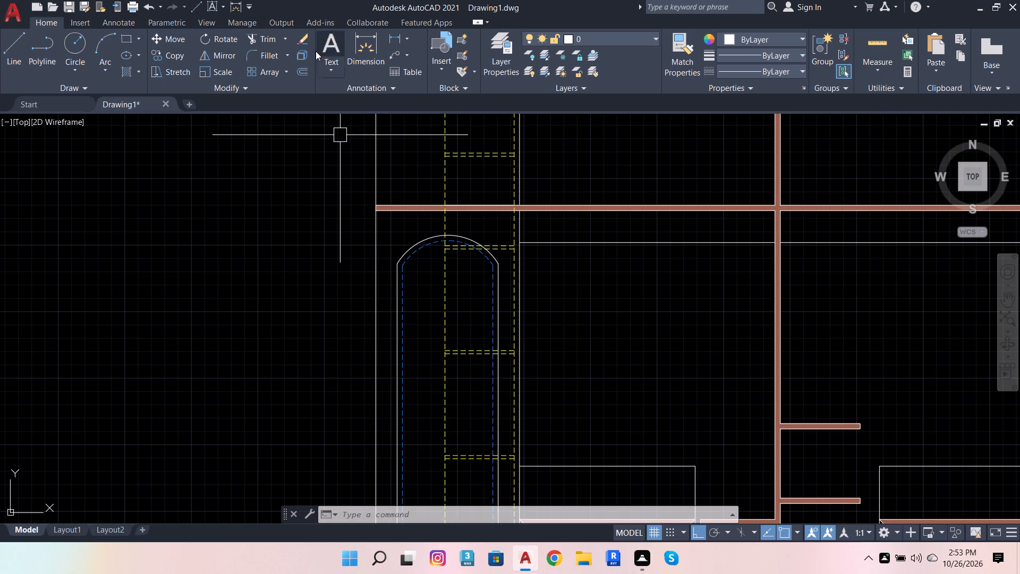
click(129, 73)
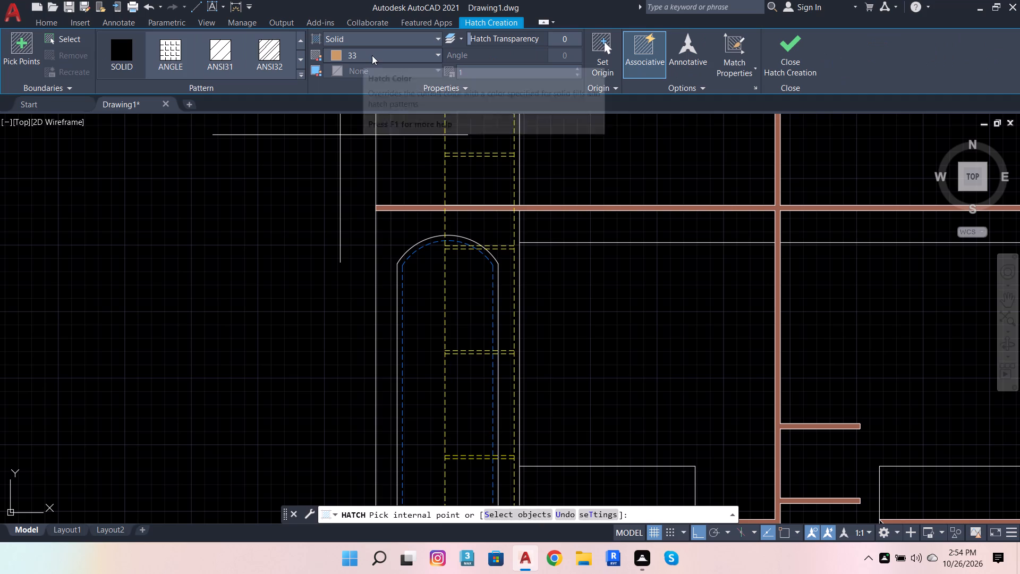
click(373, 48)
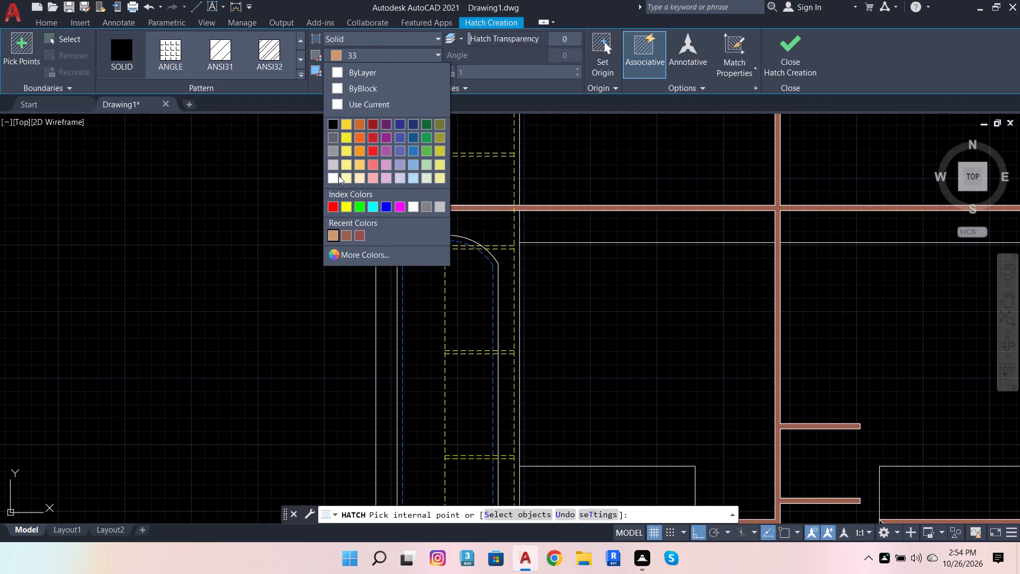
click(334, 163)
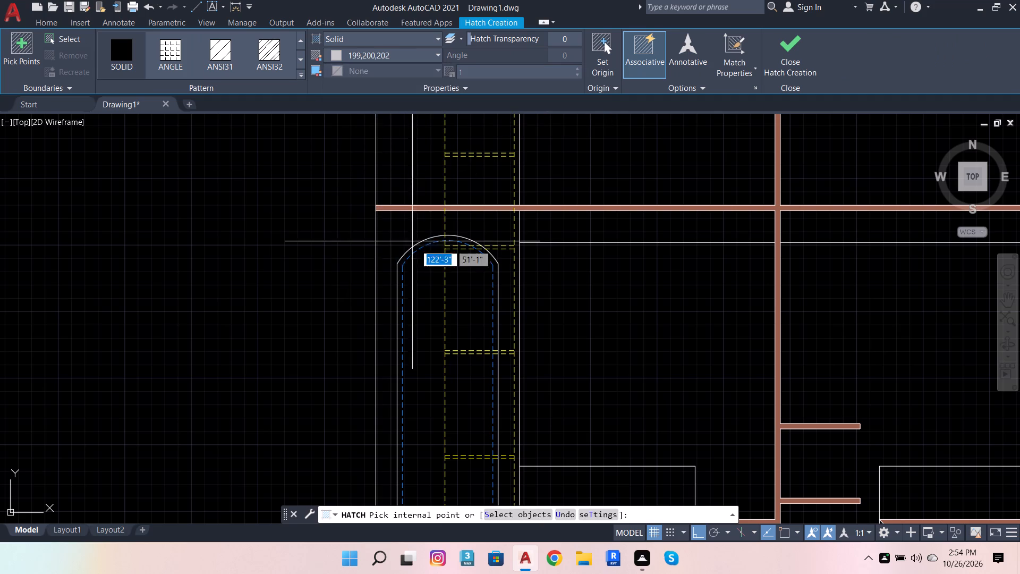
click(426, 286)
scroll(446, 267, up, 1)
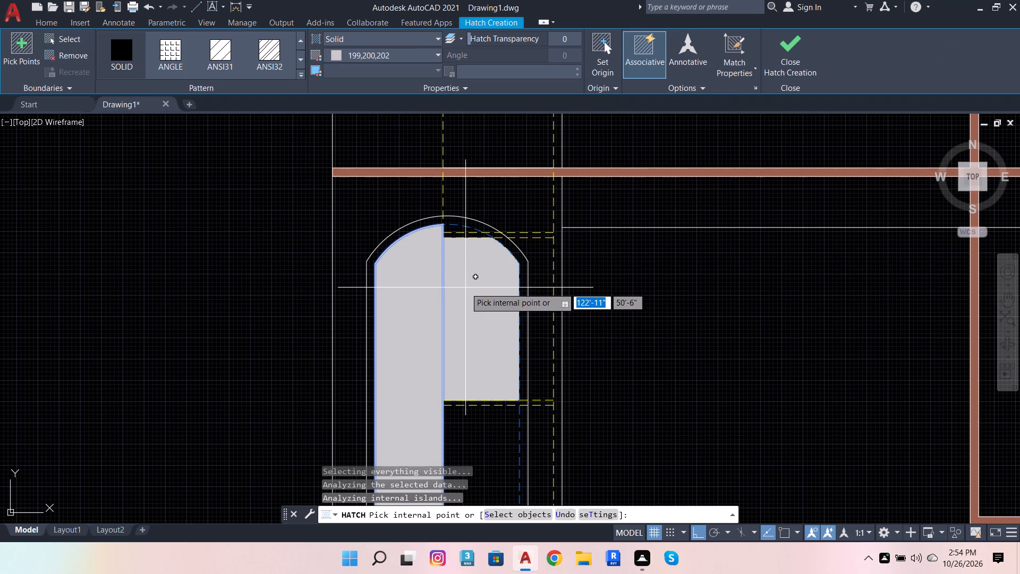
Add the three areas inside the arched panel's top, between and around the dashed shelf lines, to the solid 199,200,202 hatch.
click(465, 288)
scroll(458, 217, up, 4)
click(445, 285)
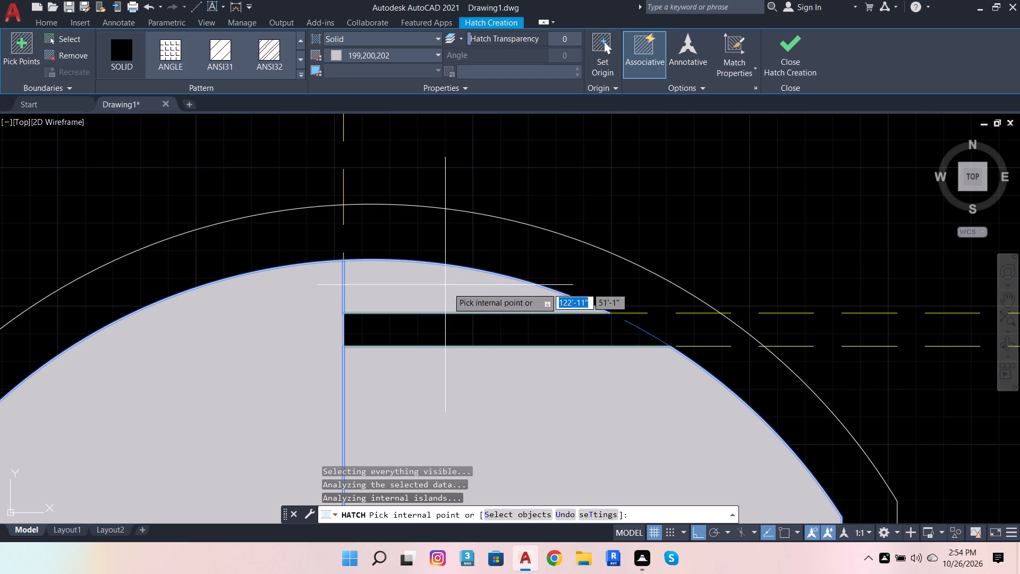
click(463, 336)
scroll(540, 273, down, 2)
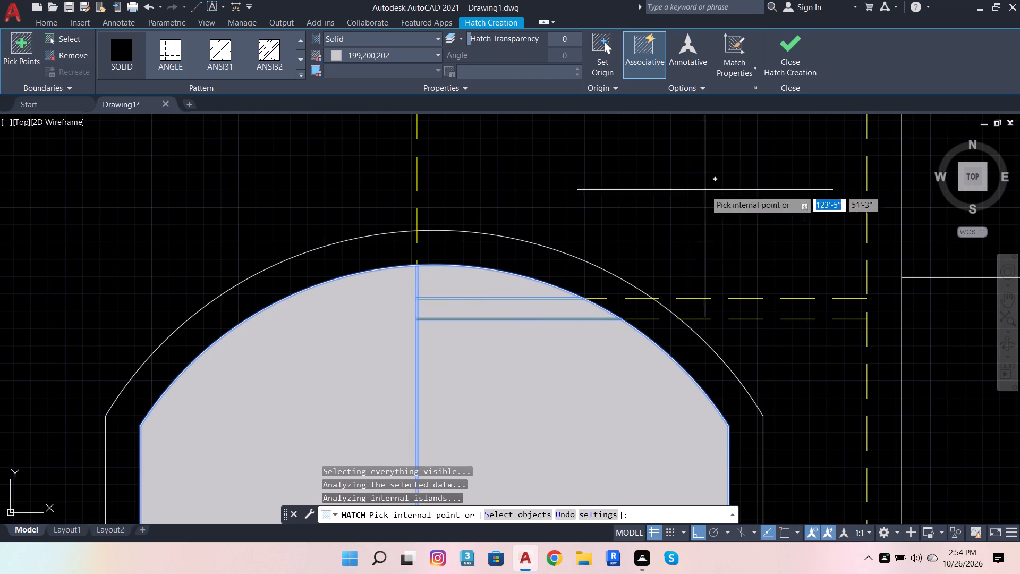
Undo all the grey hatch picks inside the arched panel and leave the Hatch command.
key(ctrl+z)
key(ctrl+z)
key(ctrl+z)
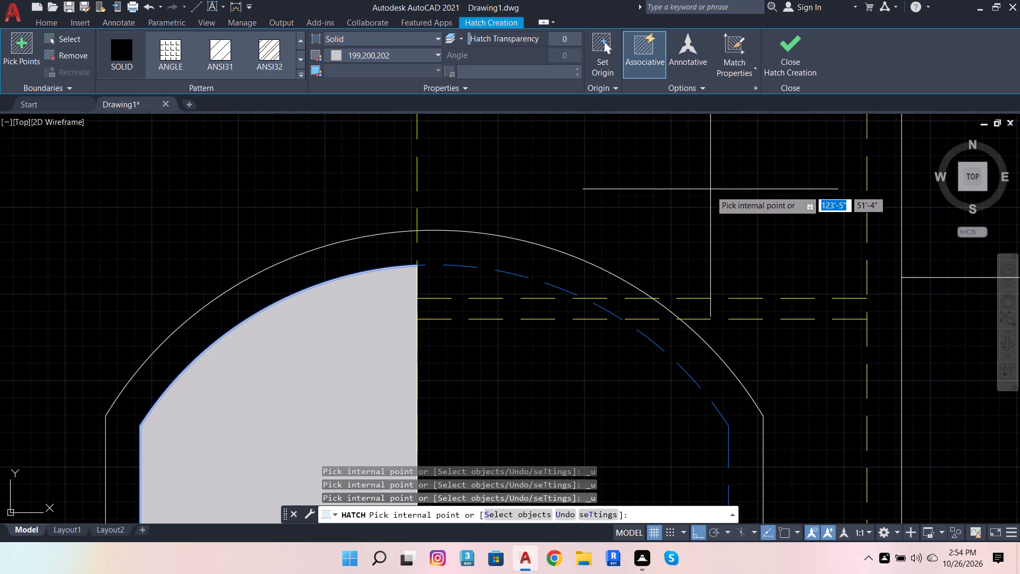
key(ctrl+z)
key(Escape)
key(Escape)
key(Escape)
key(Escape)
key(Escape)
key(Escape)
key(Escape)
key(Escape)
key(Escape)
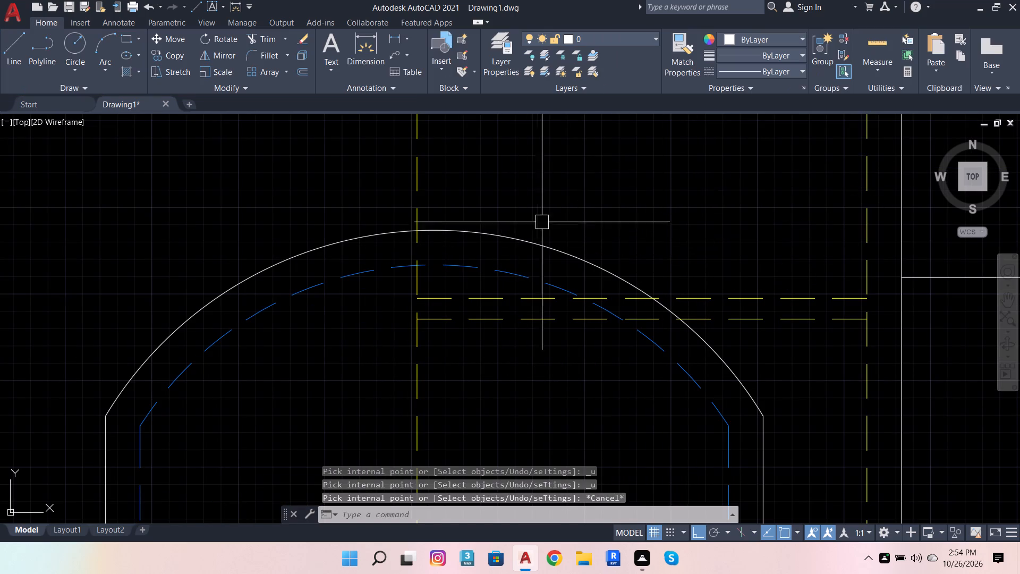
Hatch the elevation's upper compartment above the arched panel, left of the dashed vertical line, in solid colour 147,149,152.
scroll(575, 258, down, 1)
scroll(612, 311, down, 4)
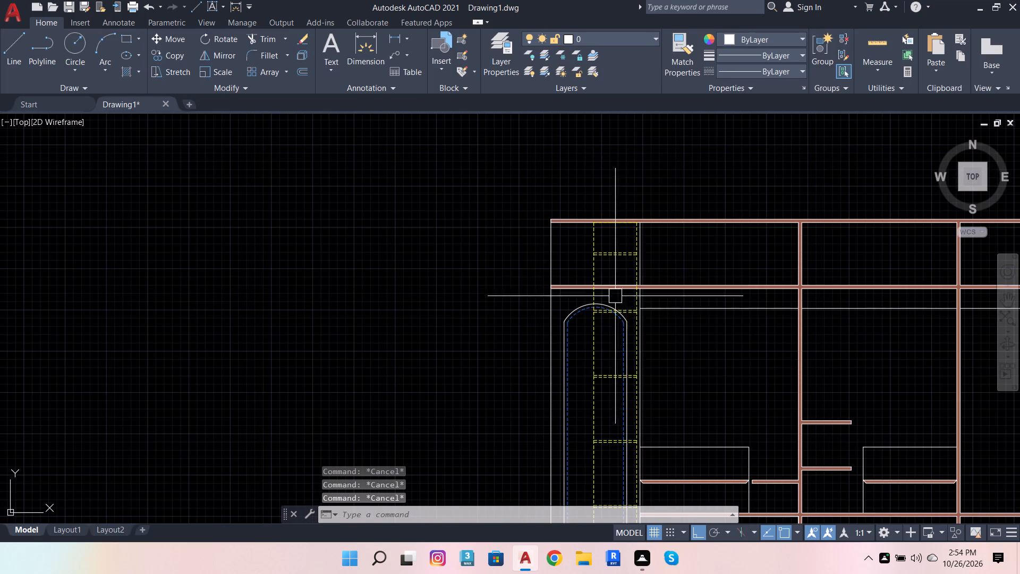
scroll(597, 289, down, 4)
scroll(622, 292, up, 3)
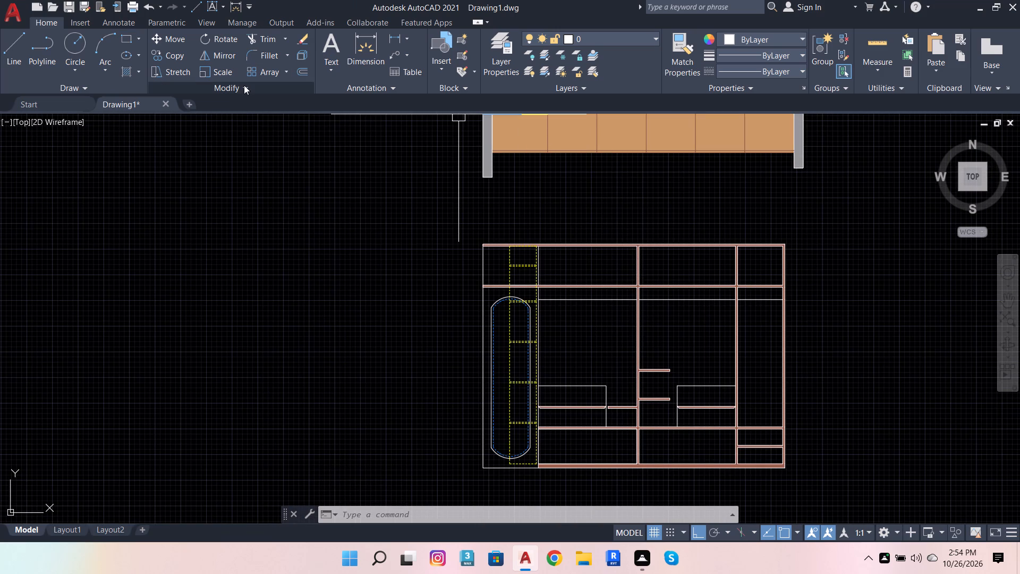
click(133, 72)
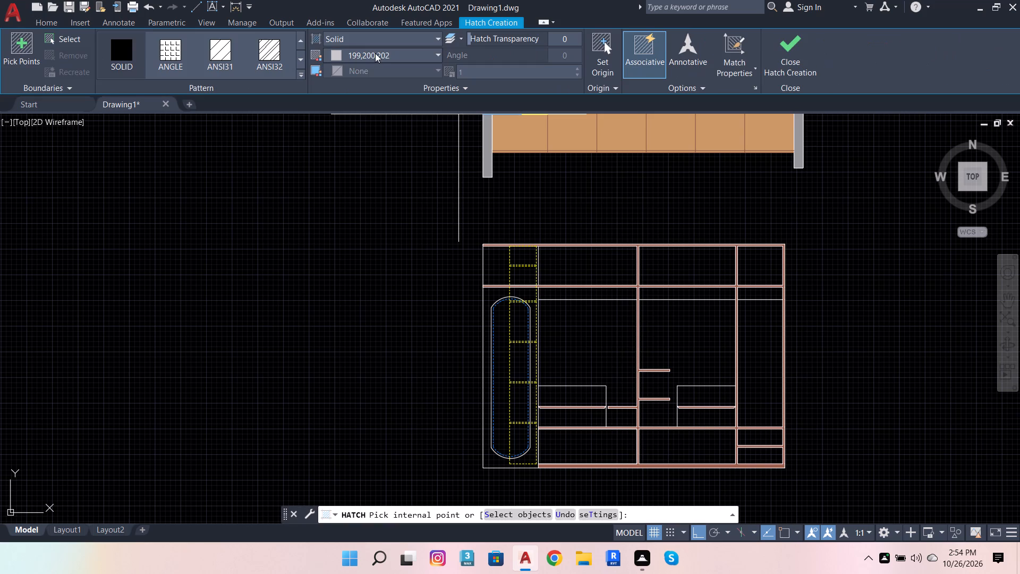
click(378, 52)
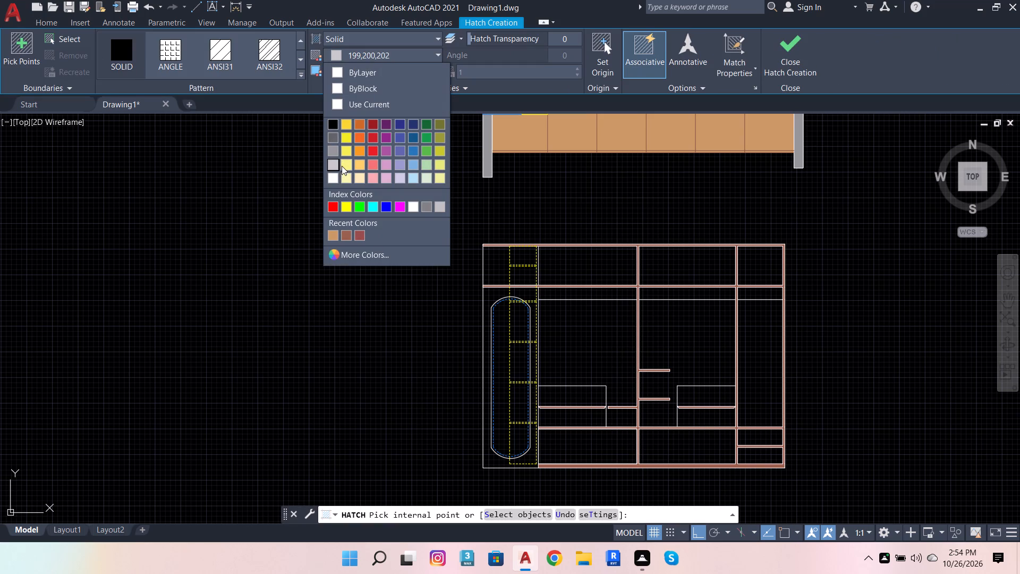
click(331, 153)
scroll(496, 281, up, 3)
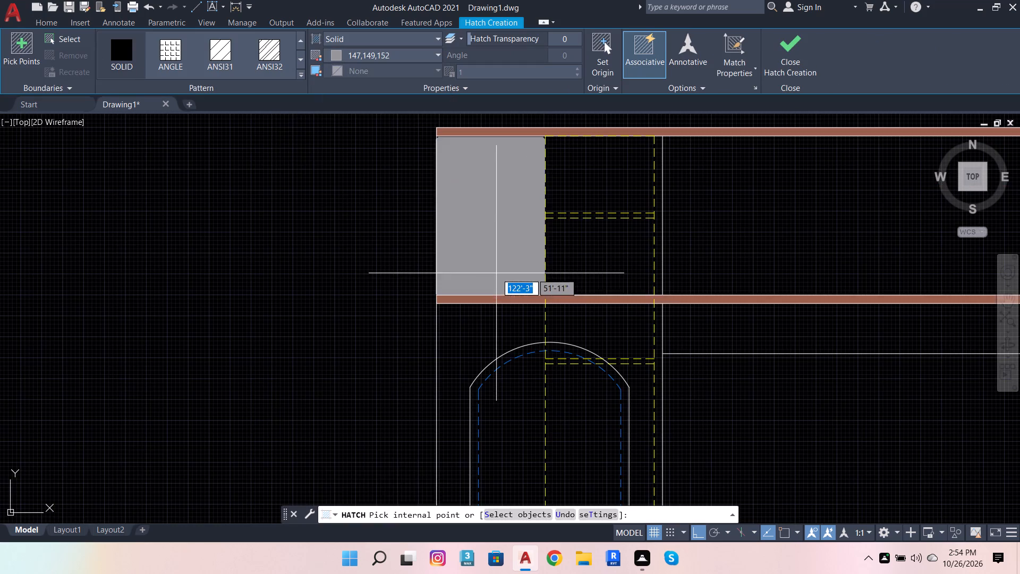
click(496, 273)
key(Escape)
key(Escape)
key(Escape)
key(Escape)
key(Escape)
key(Escape)
key(Escape)
key(Escape)
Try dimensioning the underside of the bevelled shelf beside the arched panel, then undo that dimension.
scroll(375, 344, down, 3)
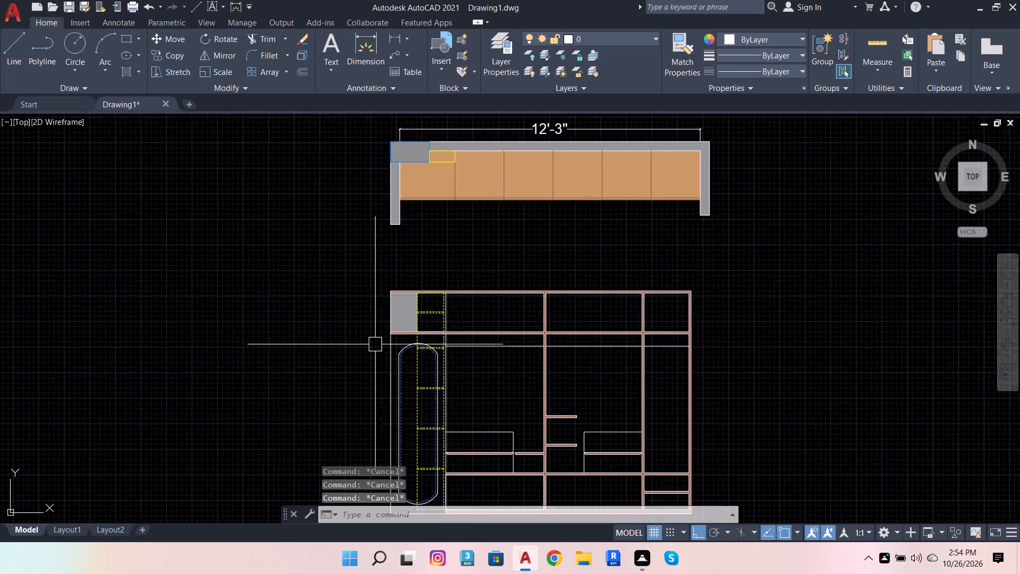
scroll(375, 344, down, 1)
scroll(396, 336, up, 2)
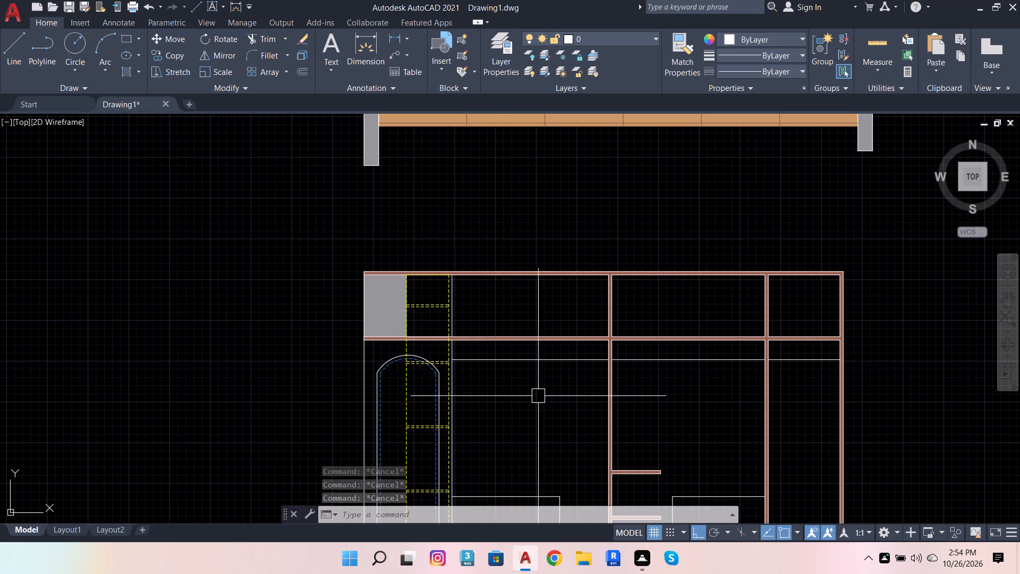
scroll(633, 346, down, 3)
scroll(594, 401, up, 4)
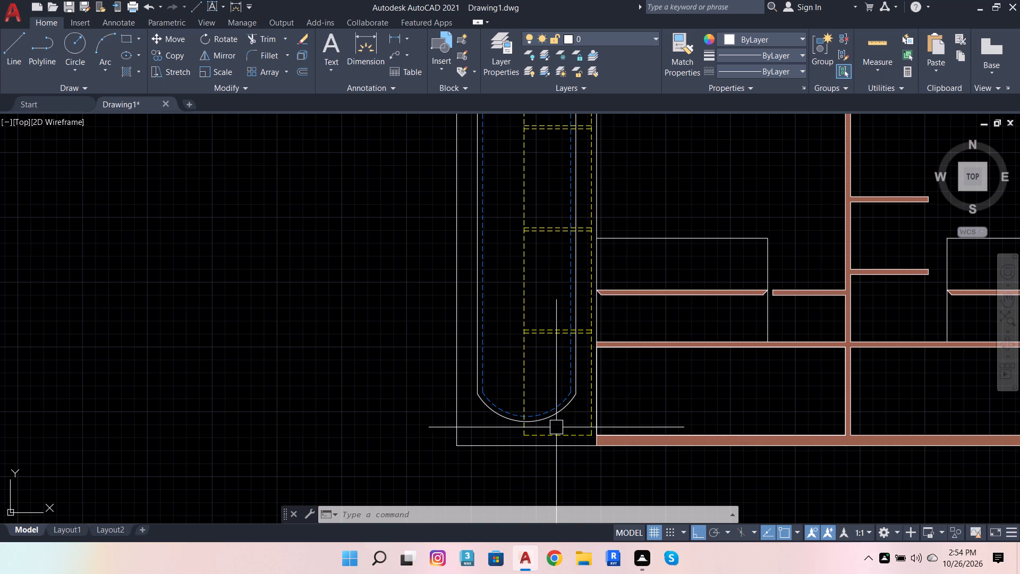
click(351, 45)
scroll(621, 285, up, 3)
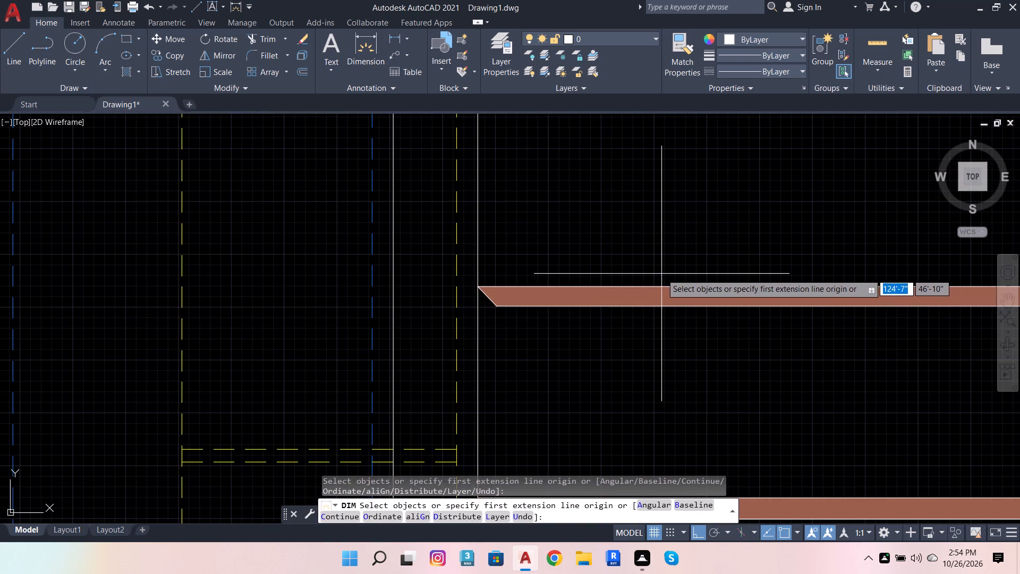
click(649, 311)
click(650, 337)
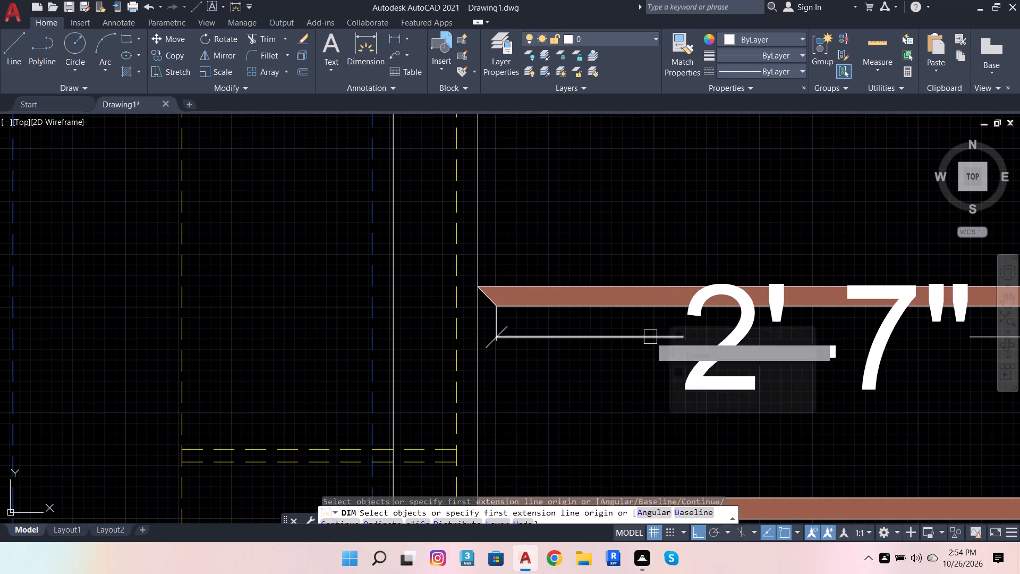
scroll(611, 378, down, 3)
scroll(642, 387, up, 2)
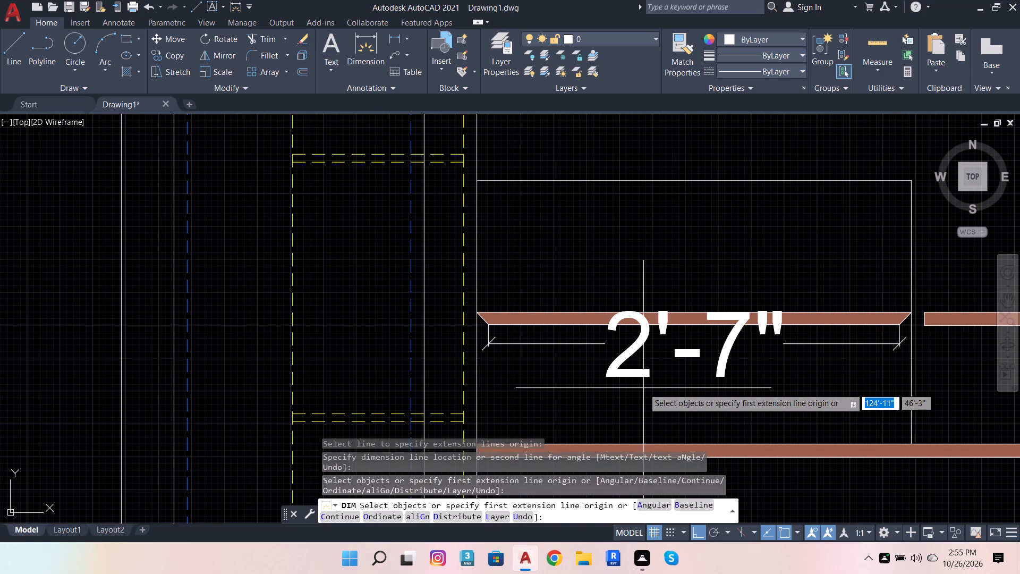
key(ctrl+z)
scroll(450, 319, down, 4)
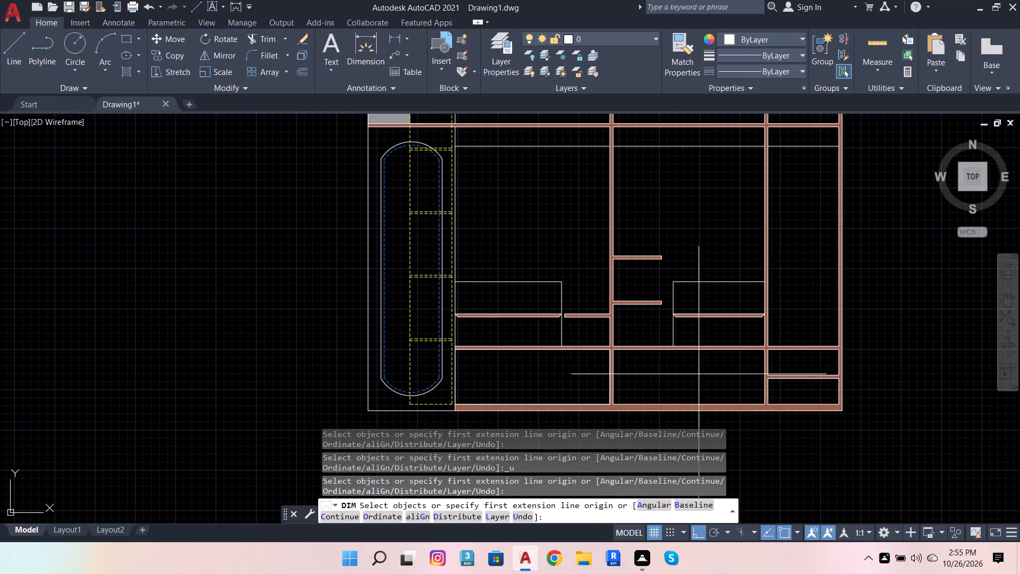
Dimension the lengths of the short shelf left of the middle divider and the two short shelves right of it, placing each below its shelf.
scroll(619, 418, up, 1)
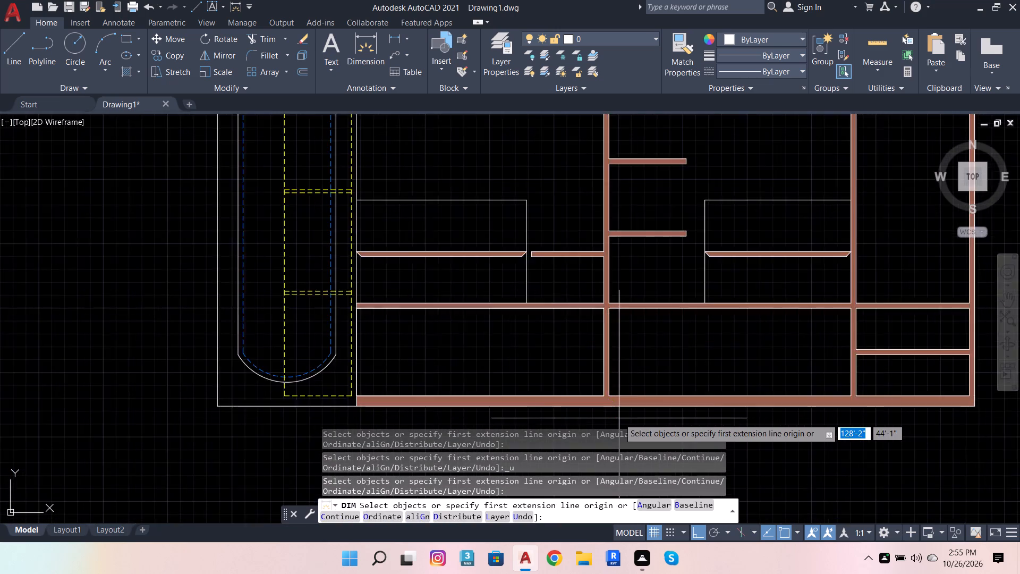
scroll(619, 418, up, 1)
click(539, 162)
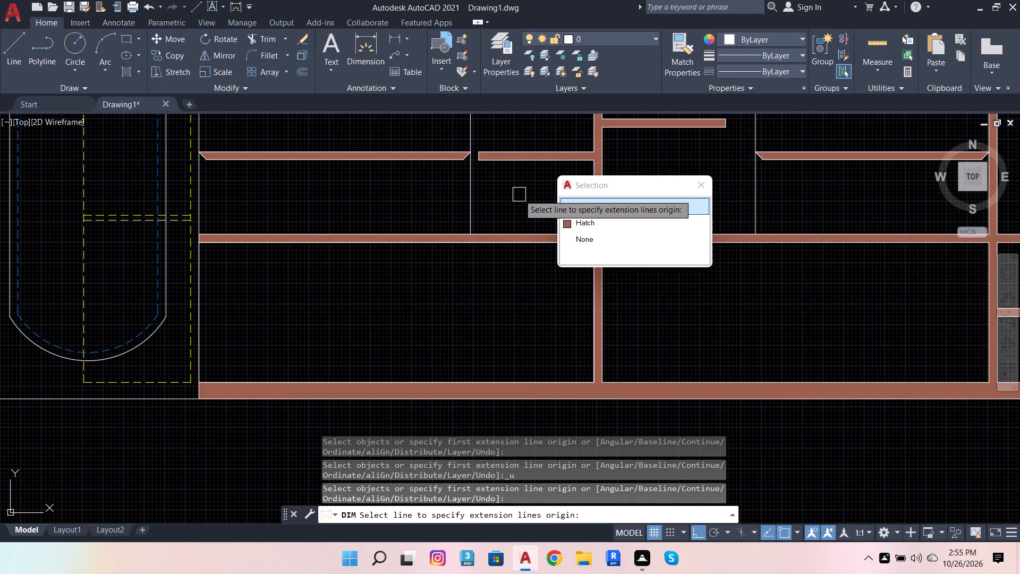
click(518, 195)
scroll(559, 230, down, 2)
scroll(622, 195, up, 3)
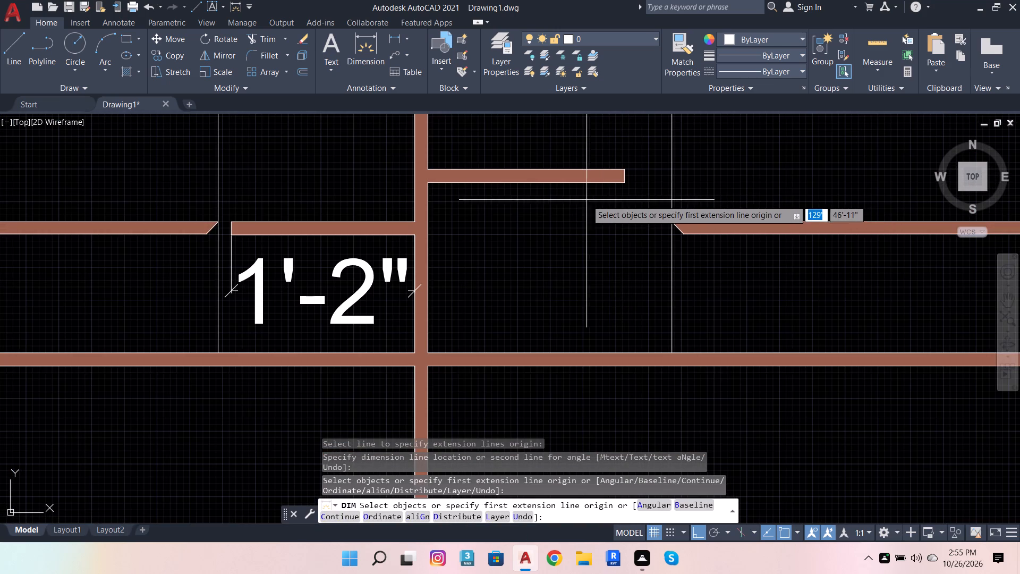
click(555, 189)
click(567, 227)
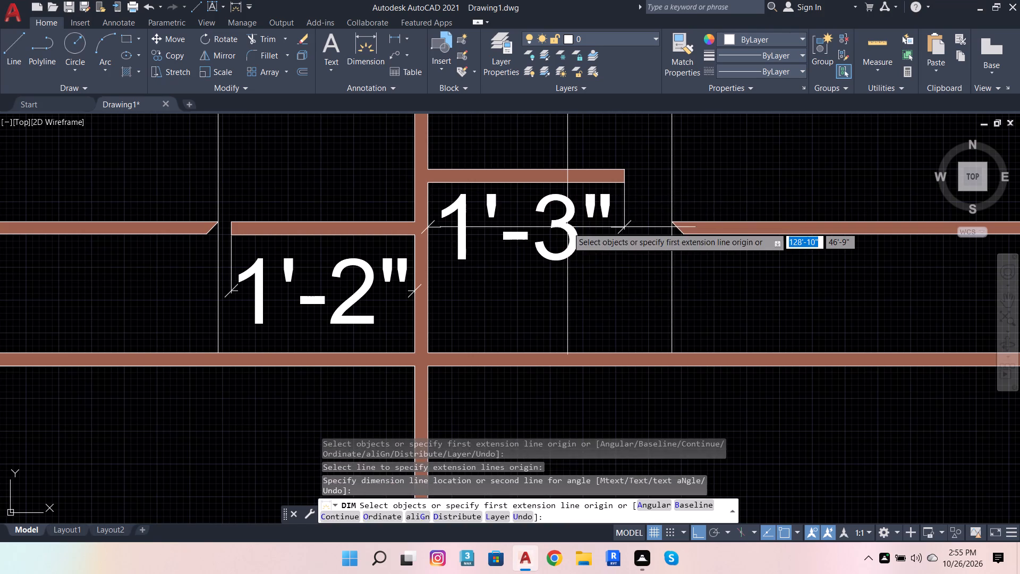
scroll(575, 286, down, 3)
scroll(551, 206, up, 3)
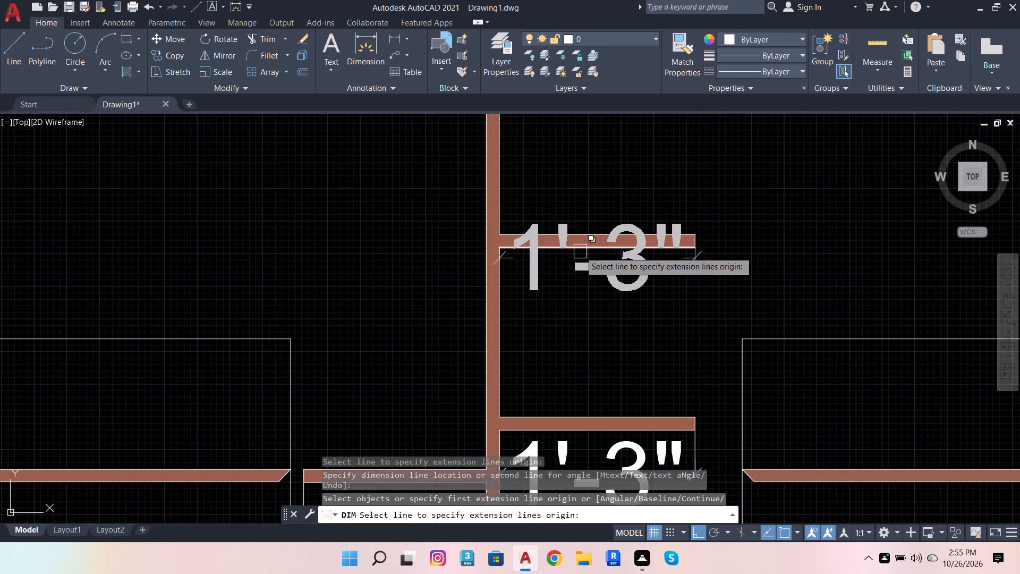
click(580, 251)
click(584, 281)
Dimension the underside lengths of the two bevelled shelves in the elevation, placing each dimension just below its shelf.
scroll(614, 334, down, 2)
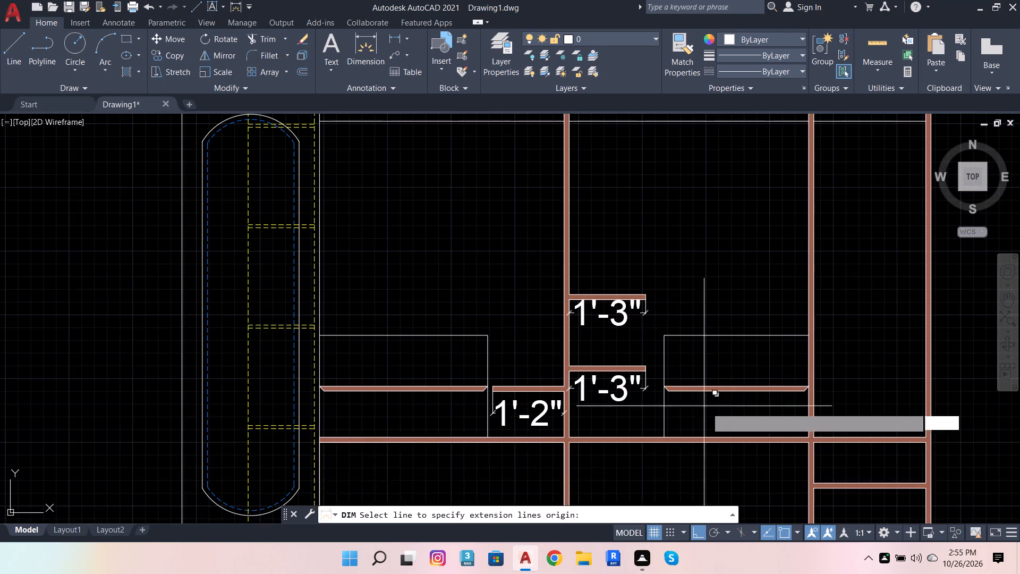
scroll(712, 410, up, 2)
click(716, 365)
click(720, 386)
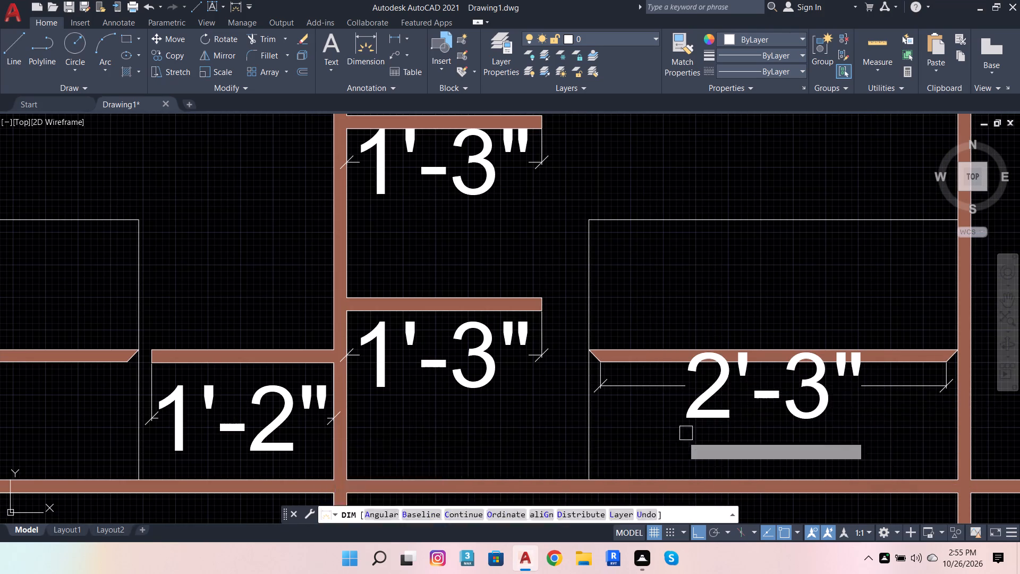
scroll(678, 439, down, 2)
scroll(328, 438, up, 3)
click(361, 394)
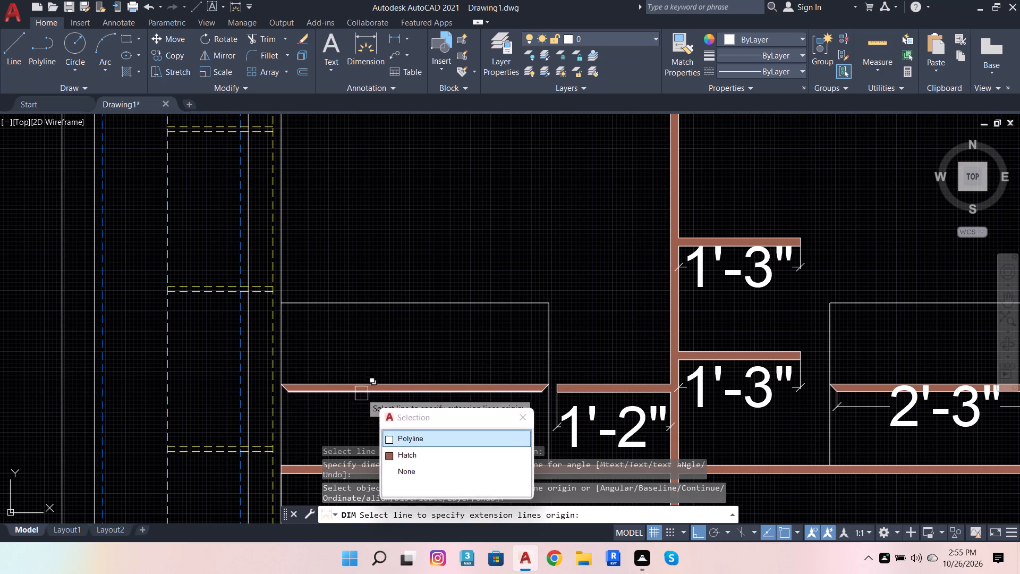
click(366, 419)
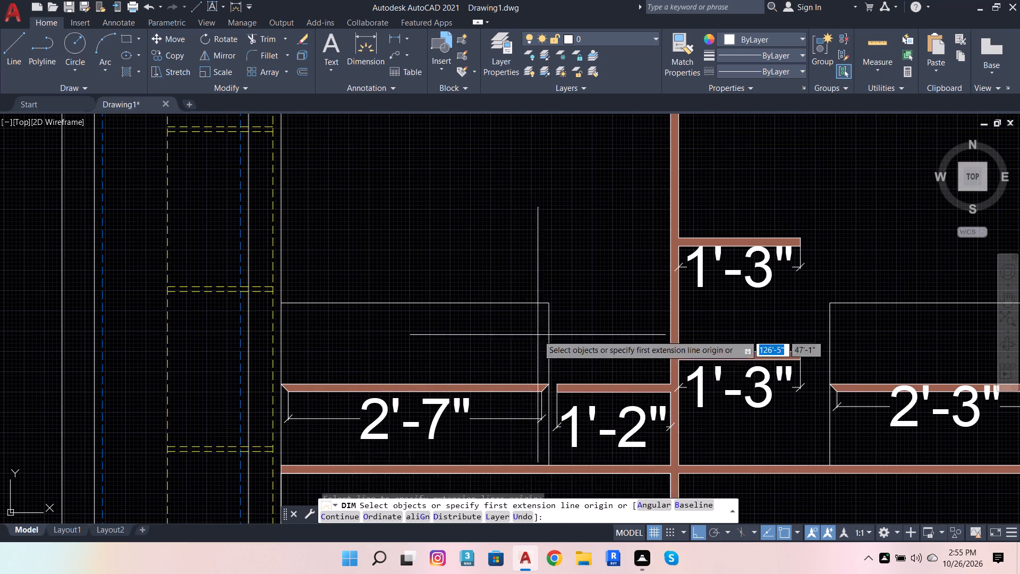
Dimension the widths of the first two bays along the cabinet's bottom edge, placing both dimensions beneath the base.
scroll(545, 325, down, 3)
scroll(502, 426, up, 3)
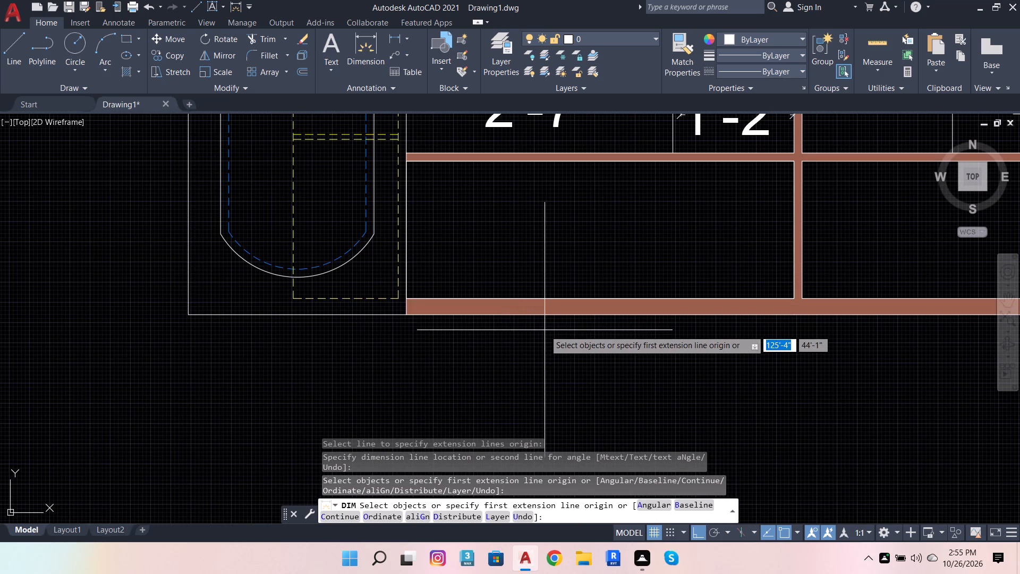
click(545, 320)
click(551, 356)
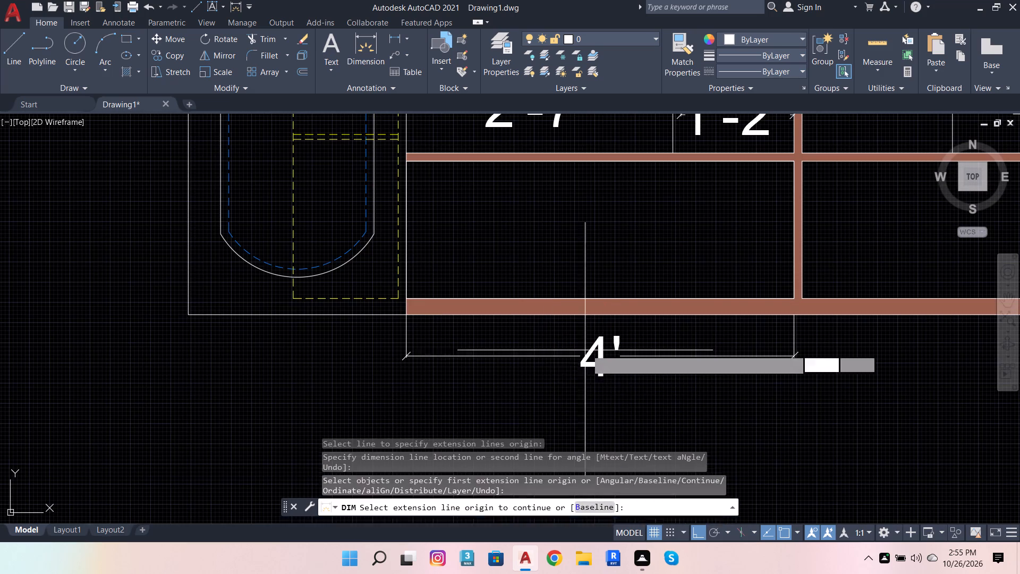
scroll(564, 368, down, 3)
scroll(662, 367, up, 4)
click(653, 307)
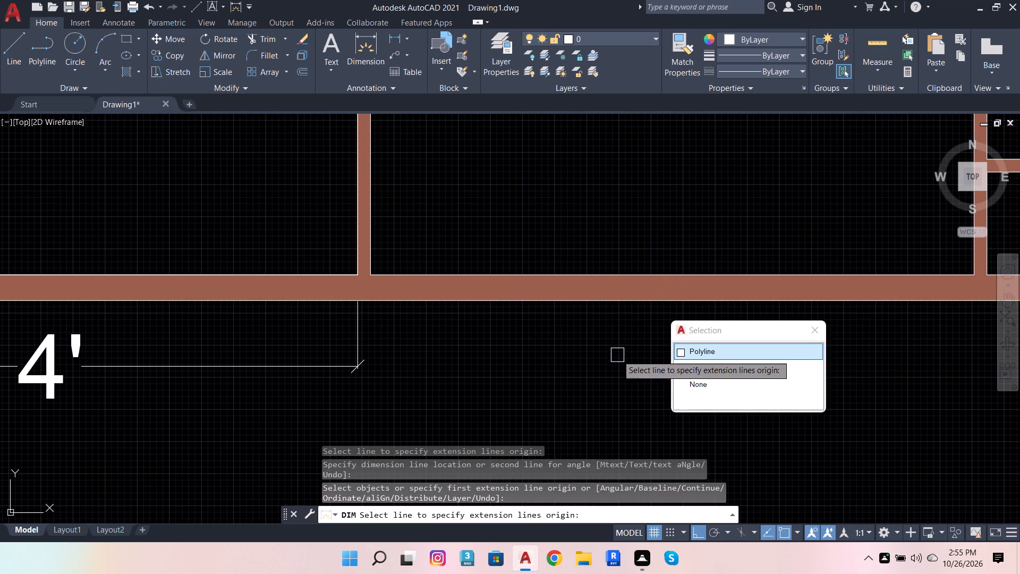
click(384, 374)
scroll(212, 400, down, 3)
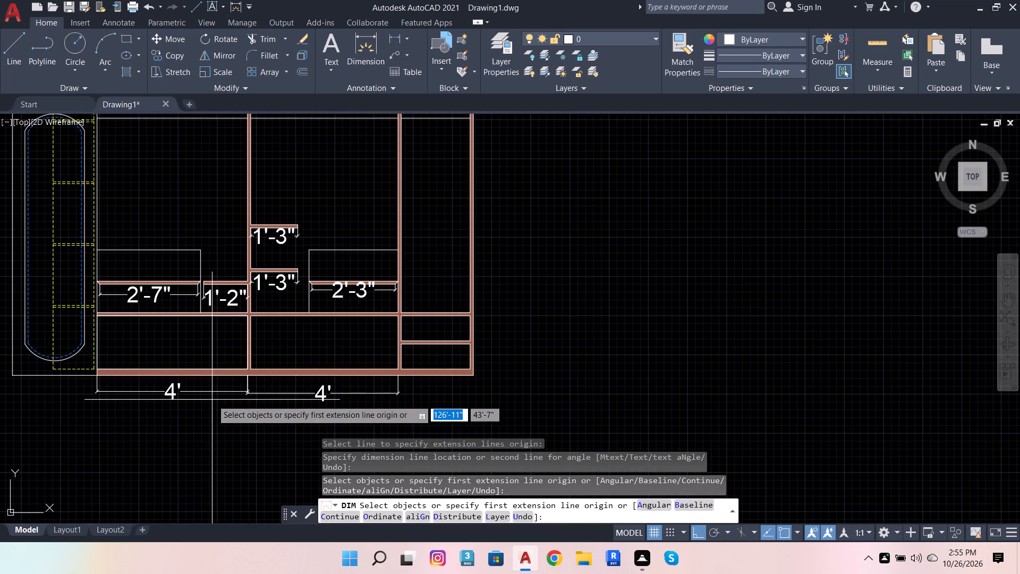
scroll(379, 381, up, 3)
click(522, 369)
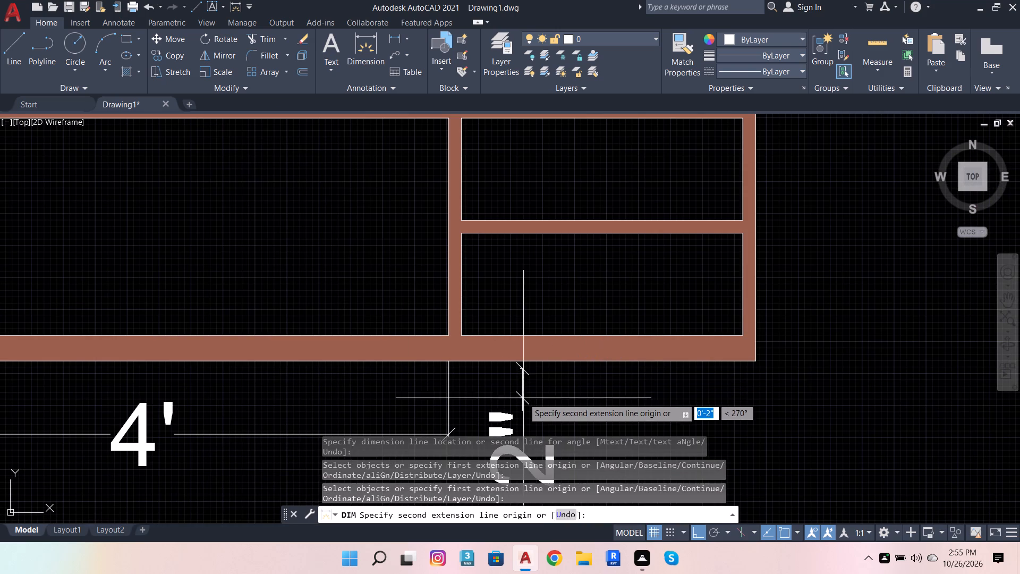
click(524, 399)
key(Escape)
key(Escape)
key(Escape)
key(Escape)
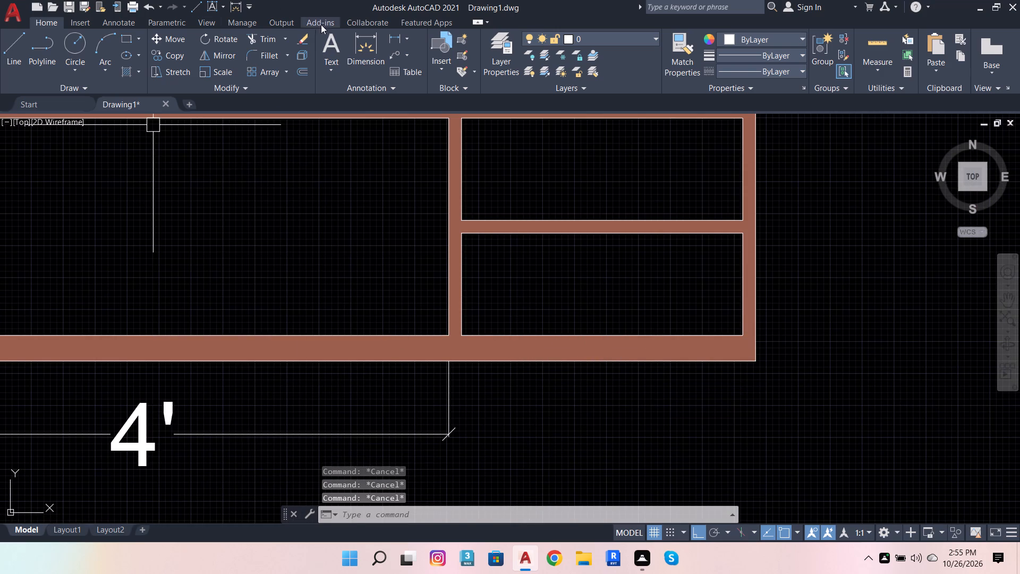
Dimension the last bay's width along the cabinet's bottom edge, in line with the neighbouring bay's dimension.
click(357, 49)
click(511, 365)
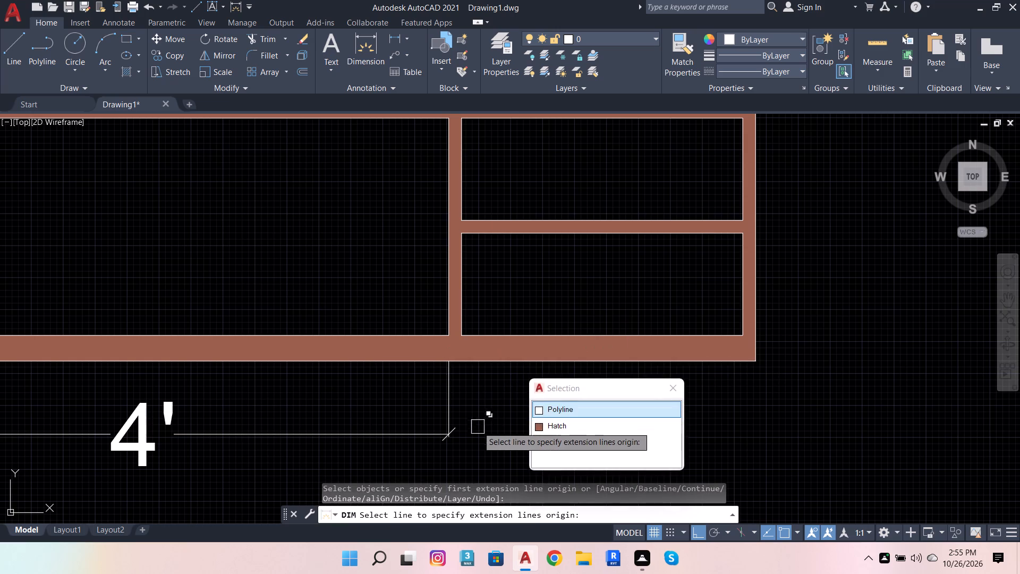
click(469, 432)
Dimension the first bay's bottom edge again, placing the dimension close to the existing one beneath the base.
scroll(568, 373, down, 3)
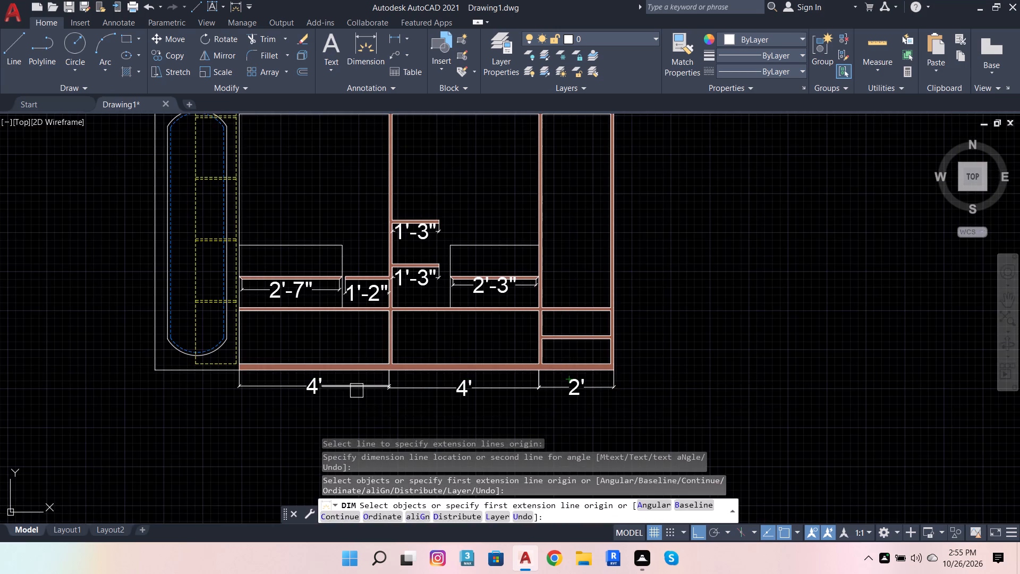
scroll(355, 391, up, 3)
click(466, 311)
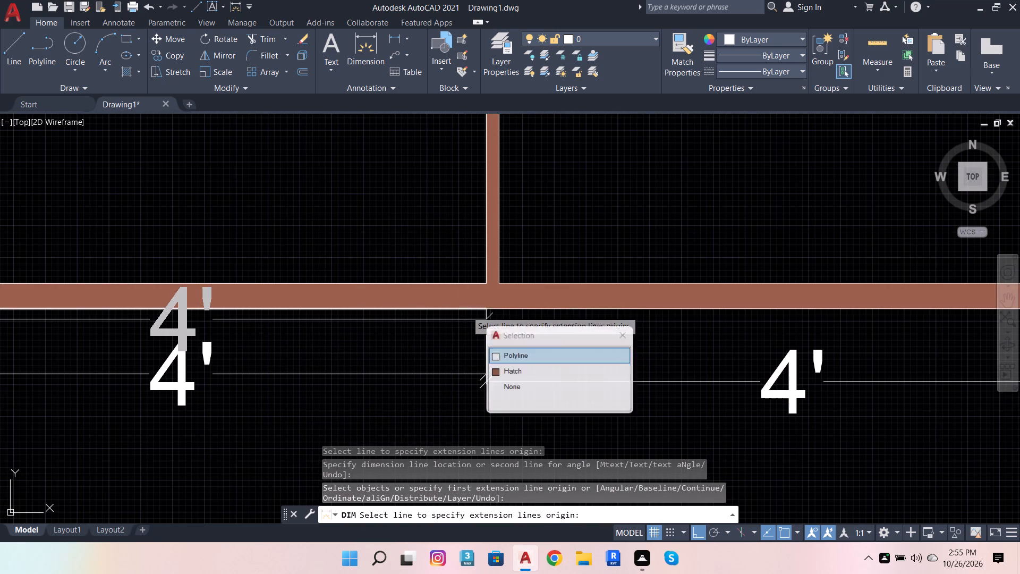
click(473, 374)
key(Escape)
key(Escape)
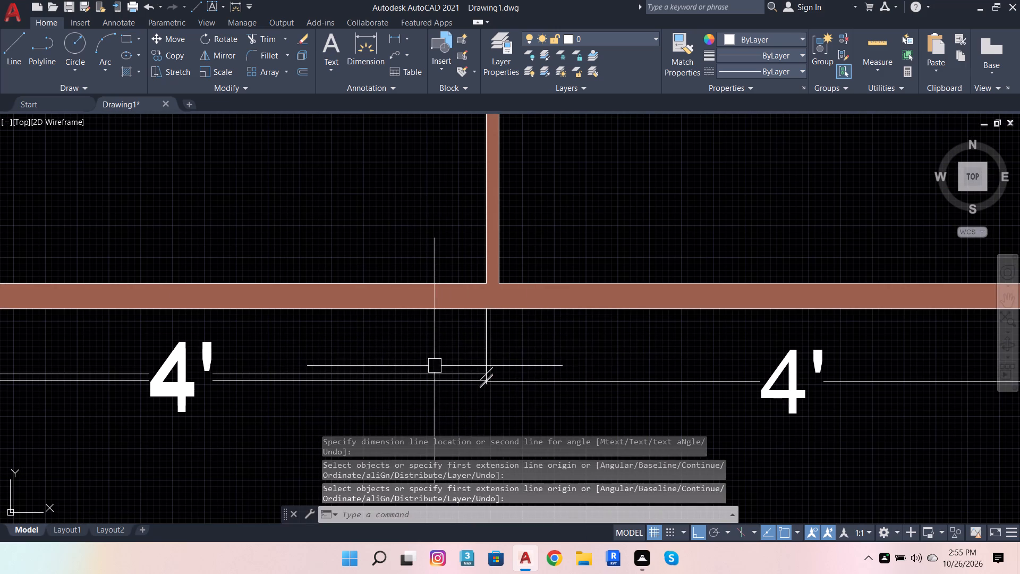
Erase the duplicate first-bay width dimension closest to the cabinet's base.
scroll(434, 366, down, 2)
scroll(404, 375, up, 4)
click(446, 332)
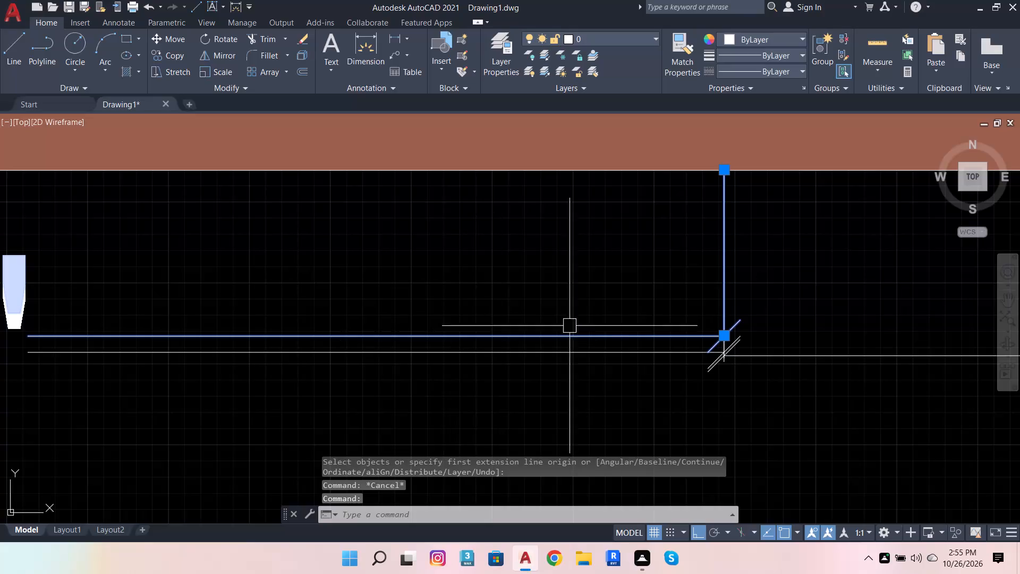
key(shift+Delete)
scroll(645, 311, down, 5)
scroll(737, 388, up, 2)
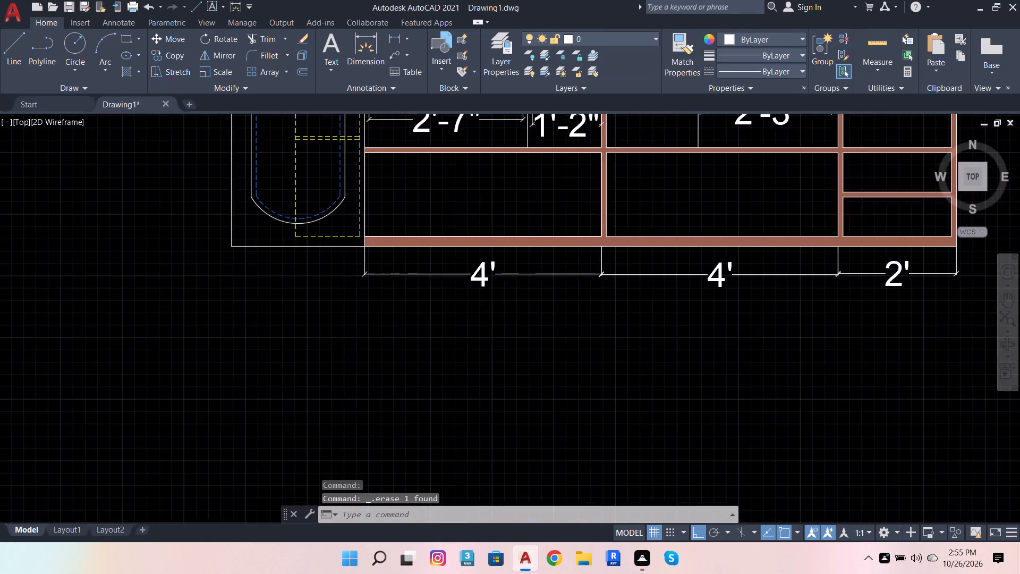
Dimension the base section's height along the elevation's right side, placing the dimension just outside the cabinet.
scroll(667, 418, down, 3)
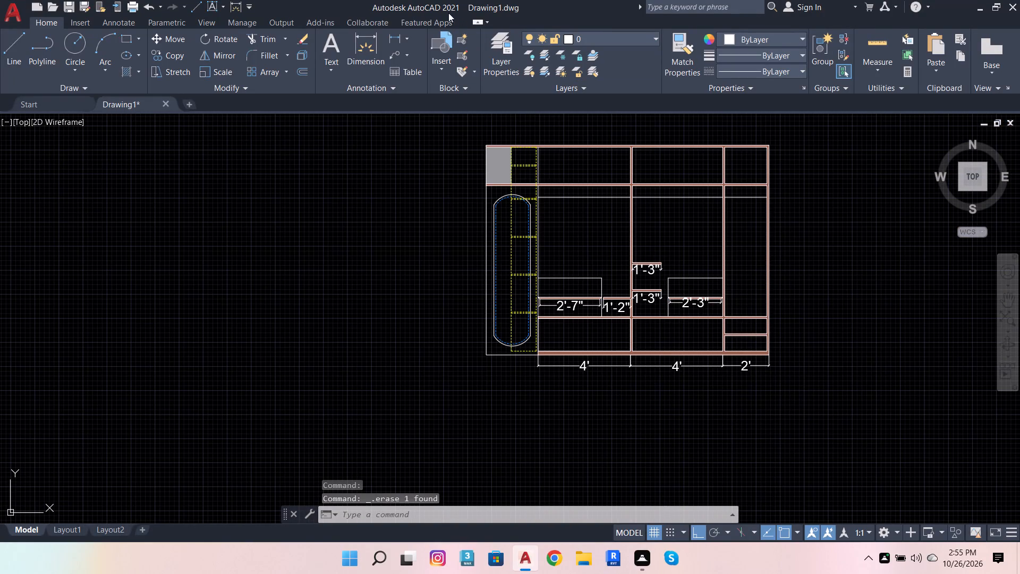
click(357, 45)
scroll(801, 352, up, 3)
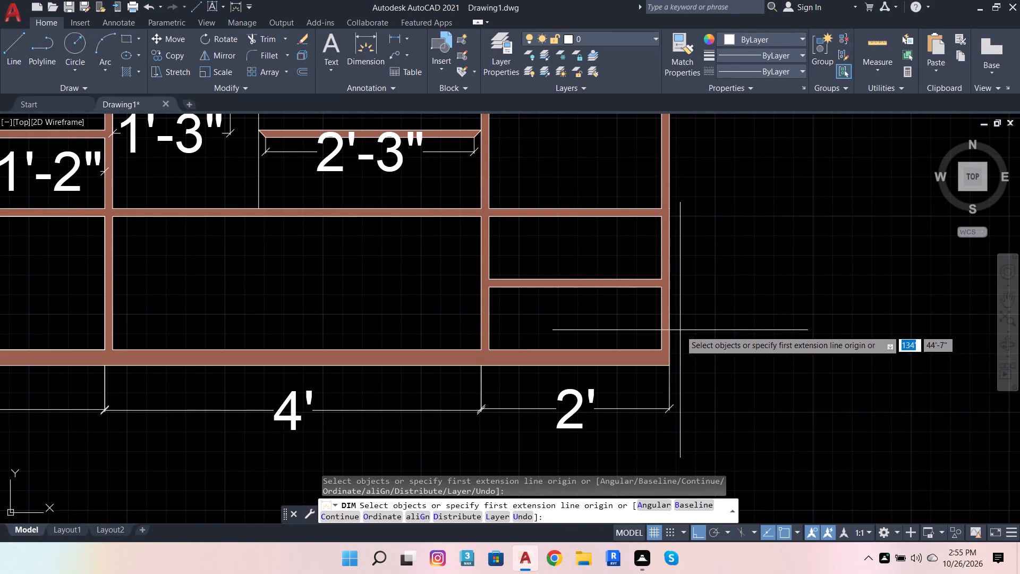
click(675, 327)
click(734, 313)
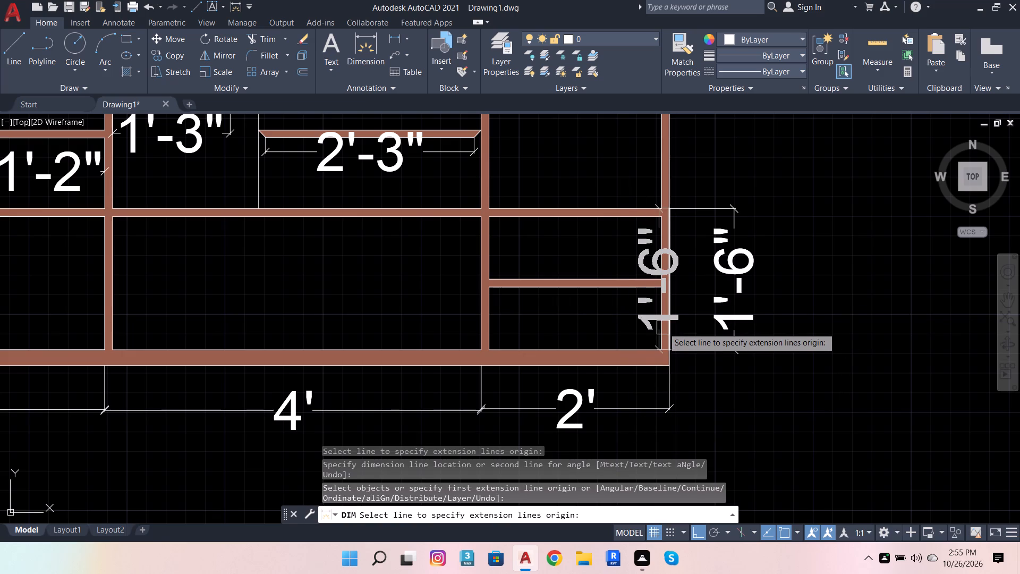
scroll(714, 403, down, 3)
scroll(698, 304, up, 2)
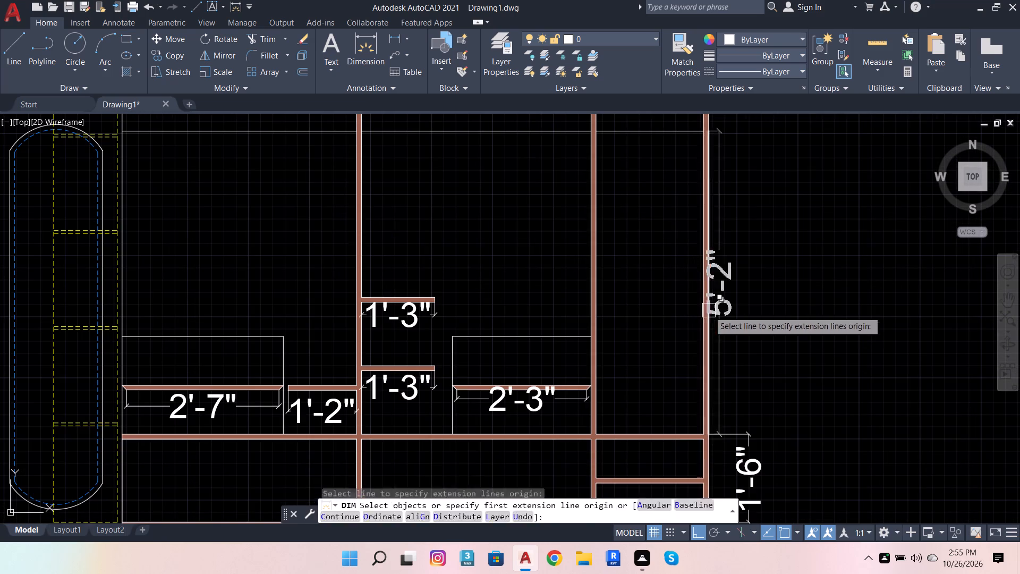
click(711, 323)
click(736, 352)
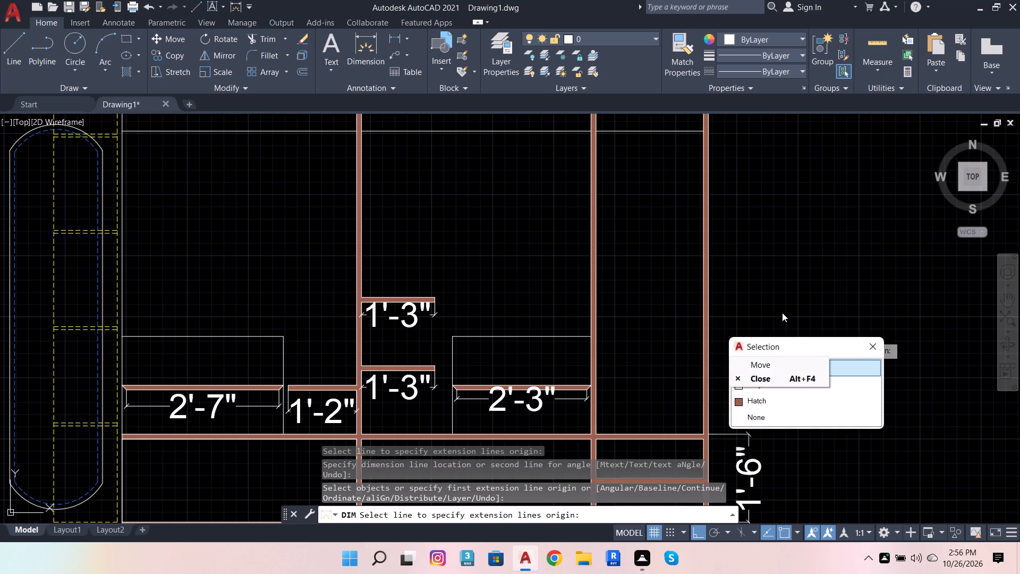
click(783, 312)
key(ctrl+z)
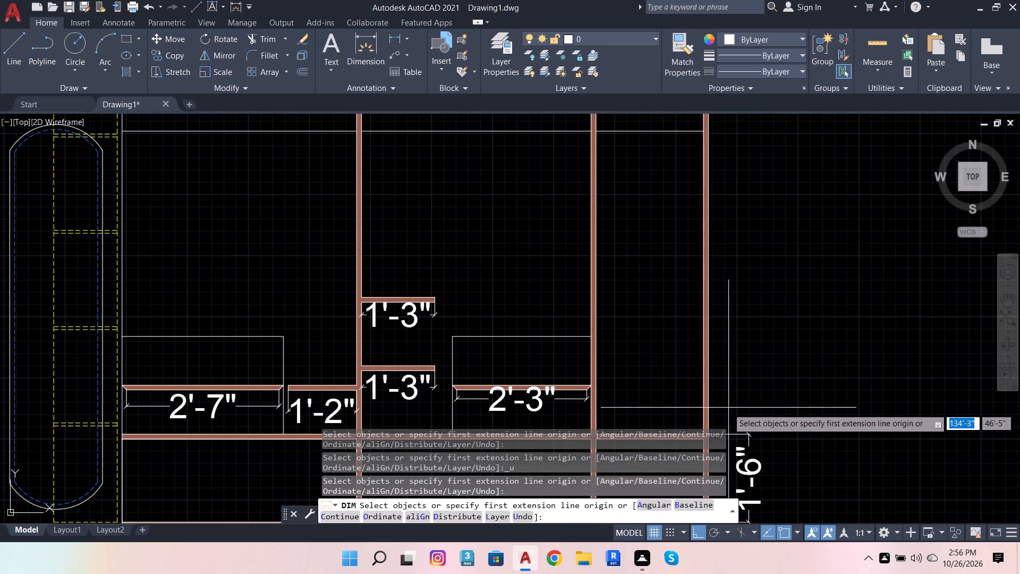
Dimension the heights of the main opening, the narrow band above it and the top section, stacked along the cabinet's right side.
click(713, 420)
click(759, 407)
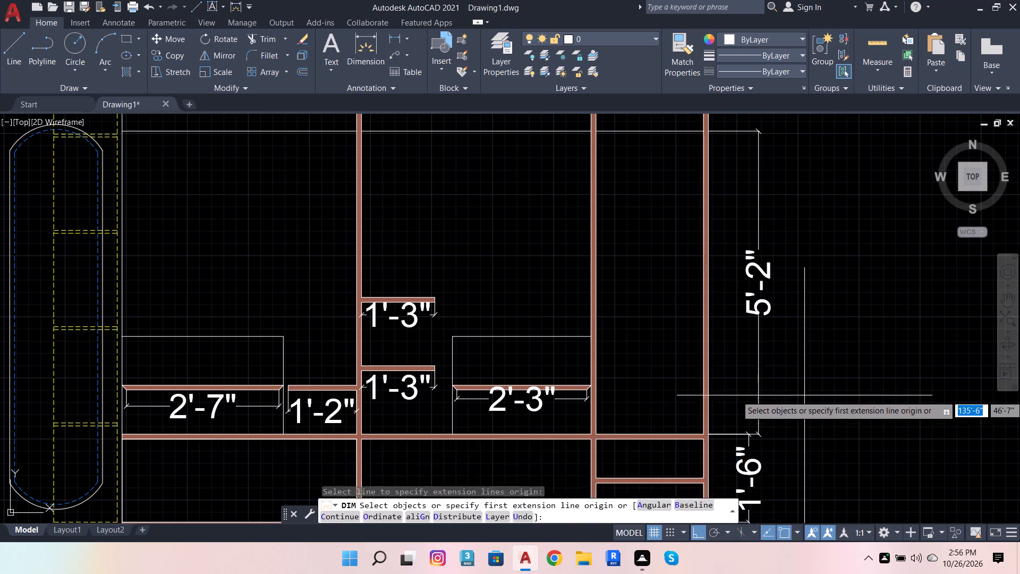
scroll(806, 399, down, 3)
scroll(789, 311, up, 3)
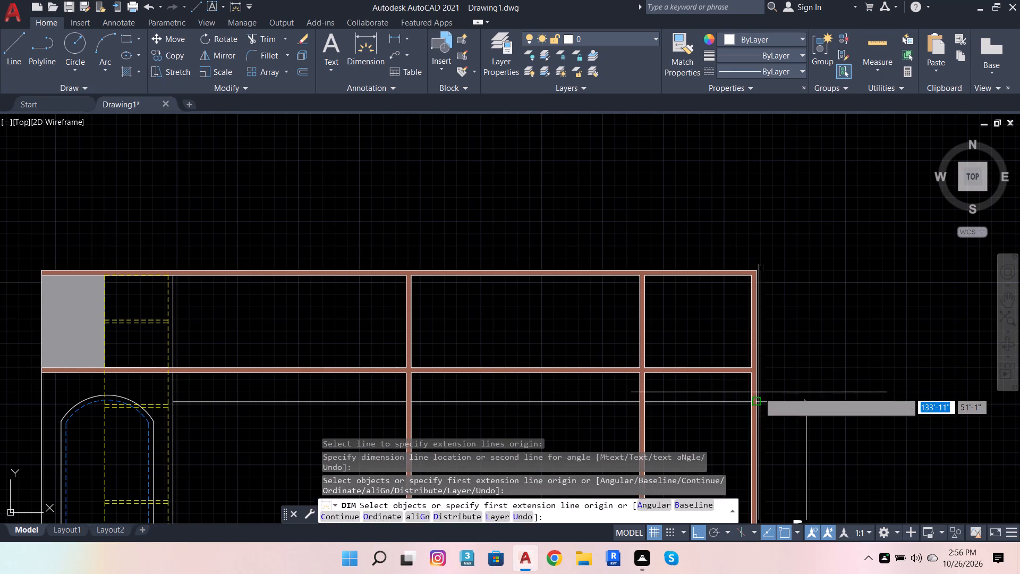
click(761, 385)
click(790, 388)
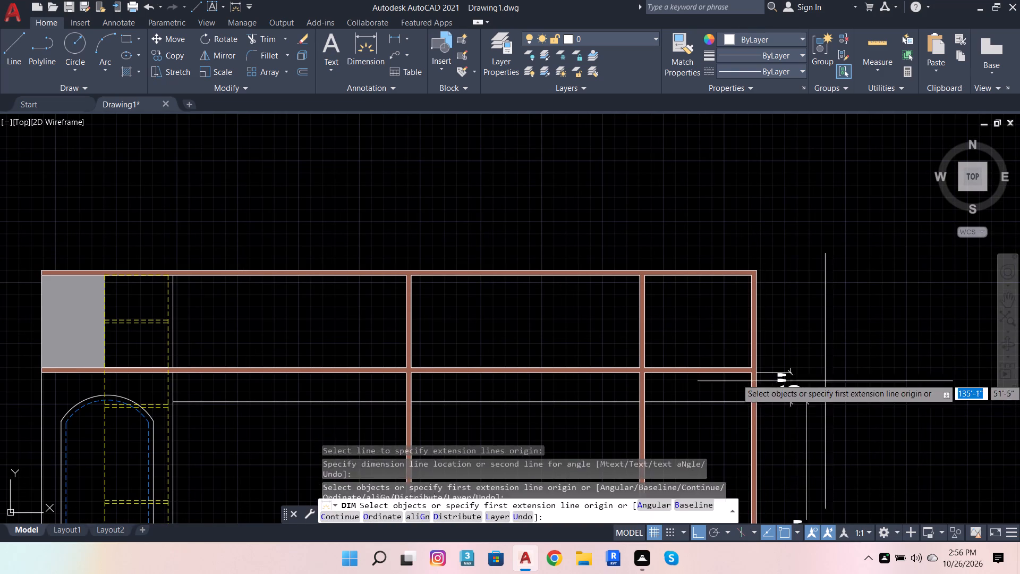
click(761, 329)
click(803, 330)
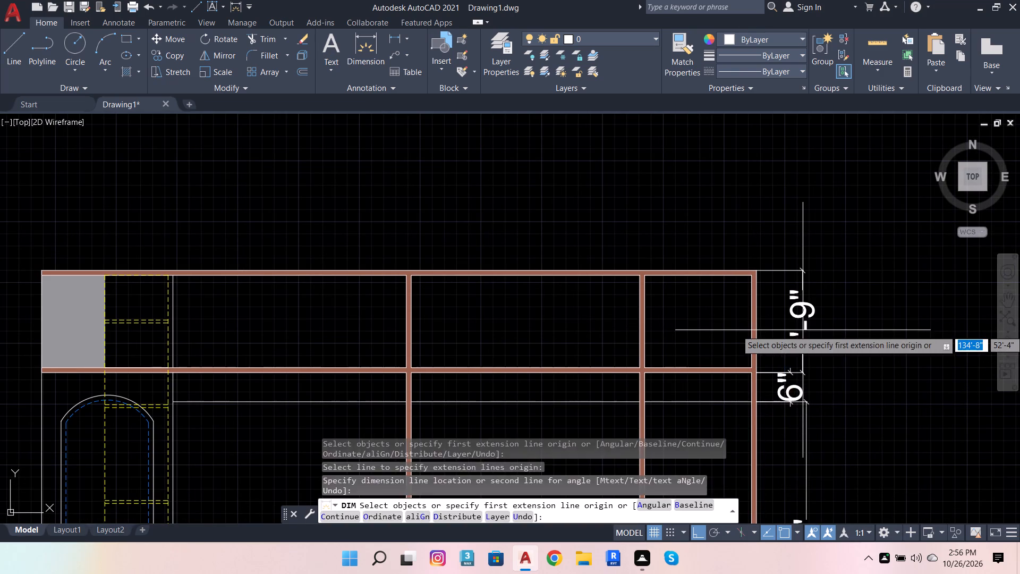
Dimension the cabinet's overall width along its top edge, placing the dimension above the elevation.
scroll(815, 357, down, 3)
scroll(843, 368, up, 3)
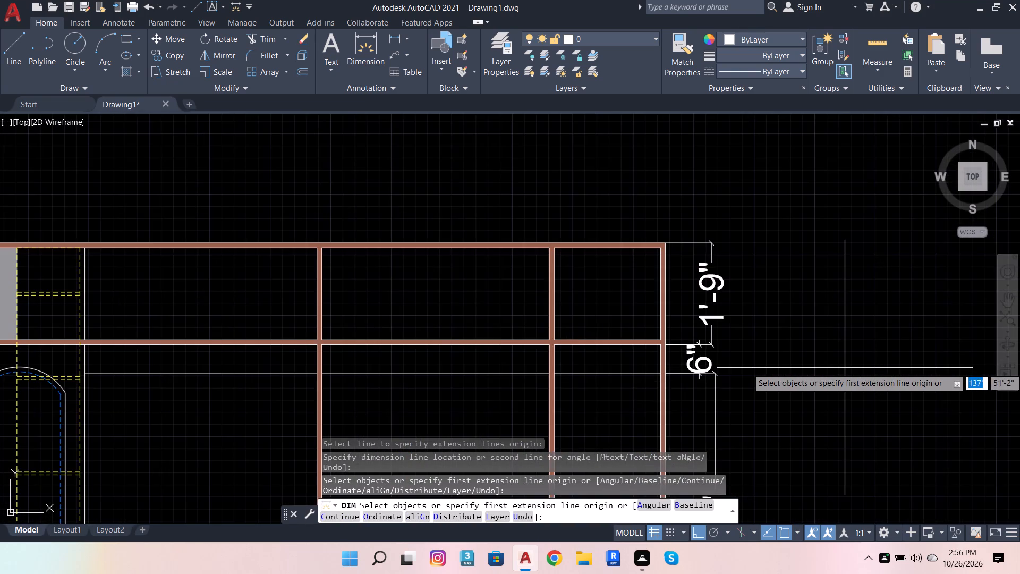
scroll(845, 368, down, 1)
click(607, 283)
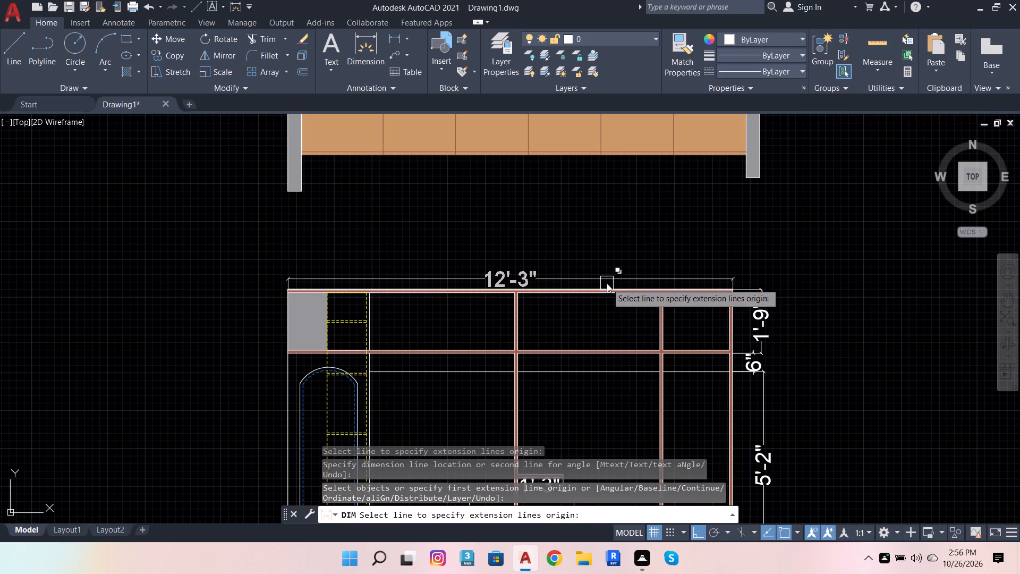
click(614, 260)
Dimension the cabinet's overall height from its top-left to bottom-left corner, placing the dimension outside the left side.
scroll(658, 271, down, 3)
scroll(634, 302, up, 3)
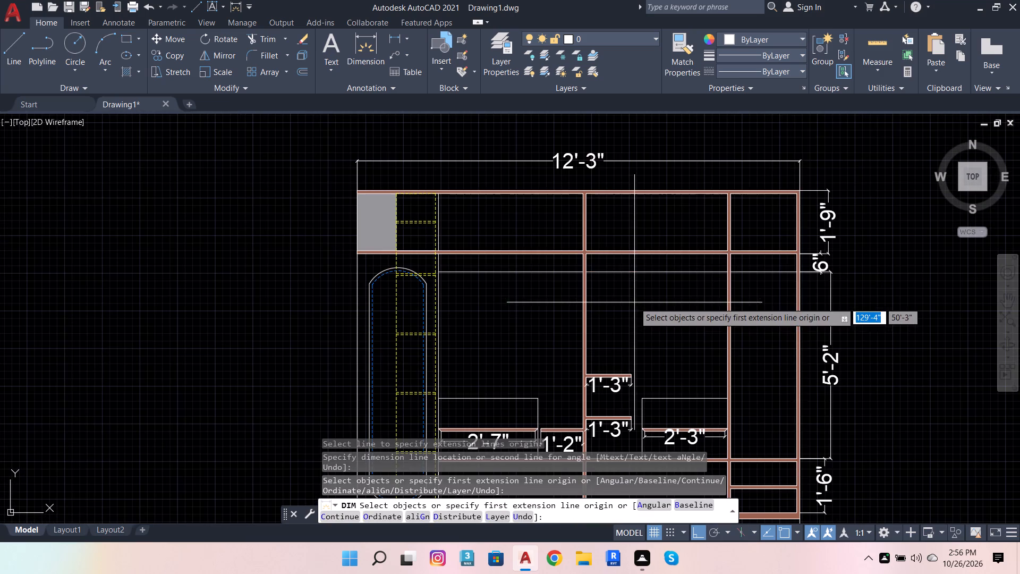
scroll(724, 261, down, 1)
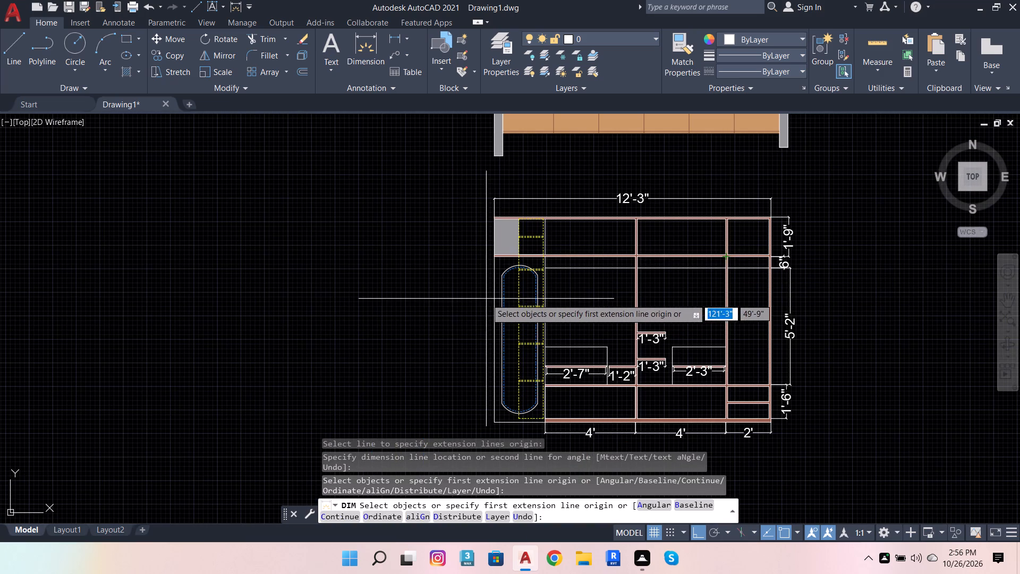
click(494, 215)
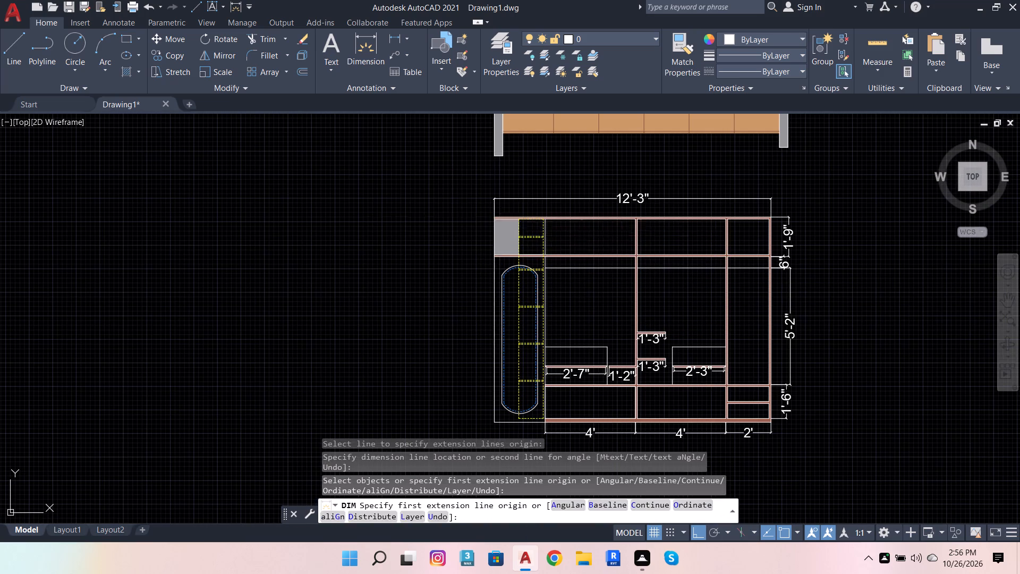
click(492, 421)
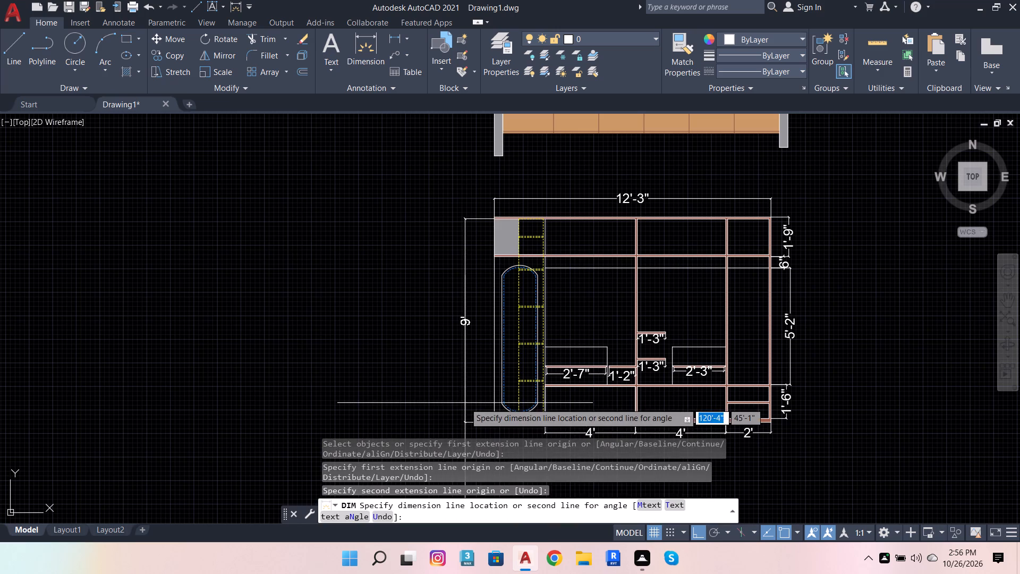
click(465, 403)
key(Escape)
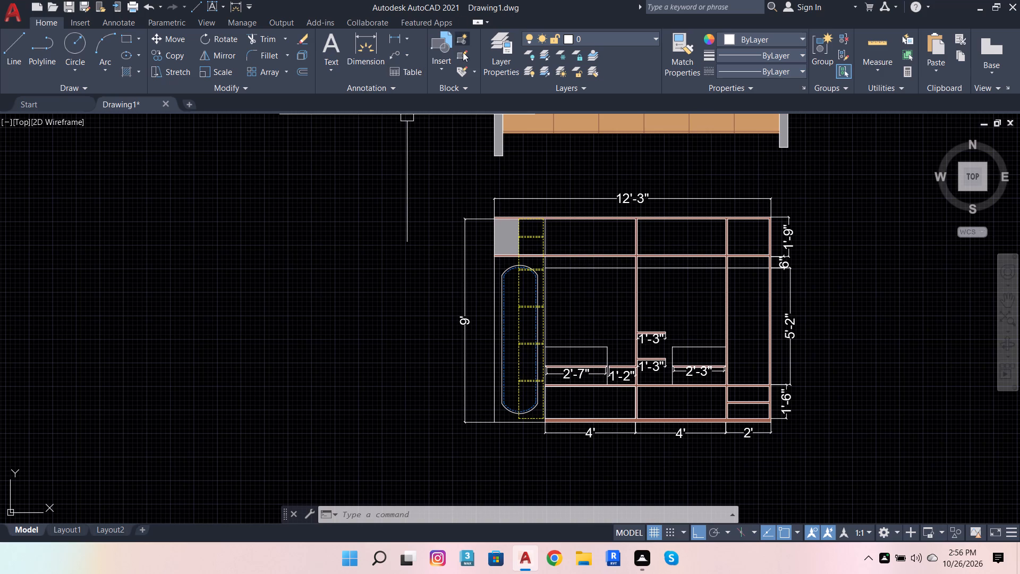
Dimension a 2'-6" length along the first bay's bottom edge from its left corner, placing it below the bay-width dimension.
click(368, 48)
scroll(540, 453, up, 3)
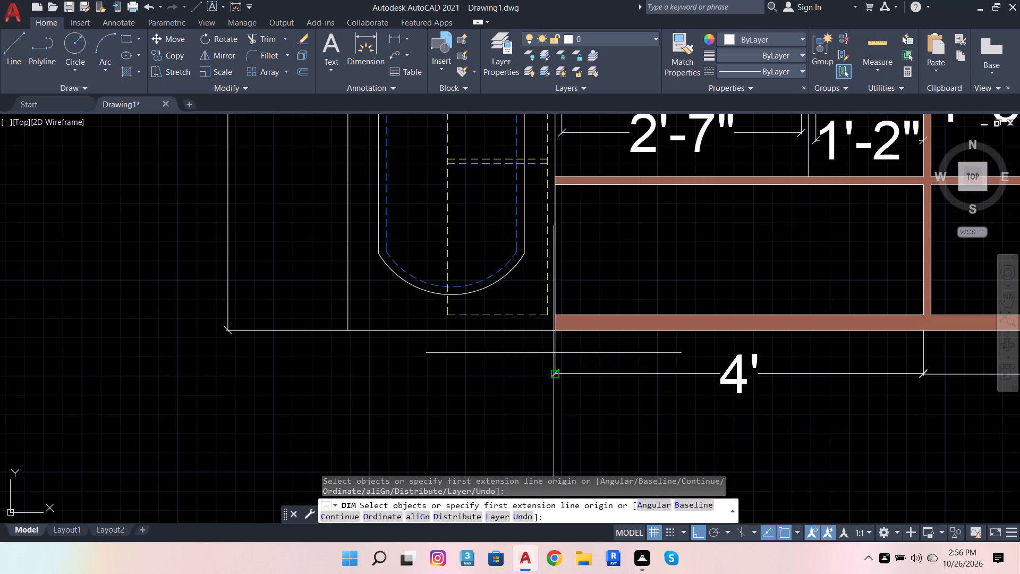
click(557, 332)
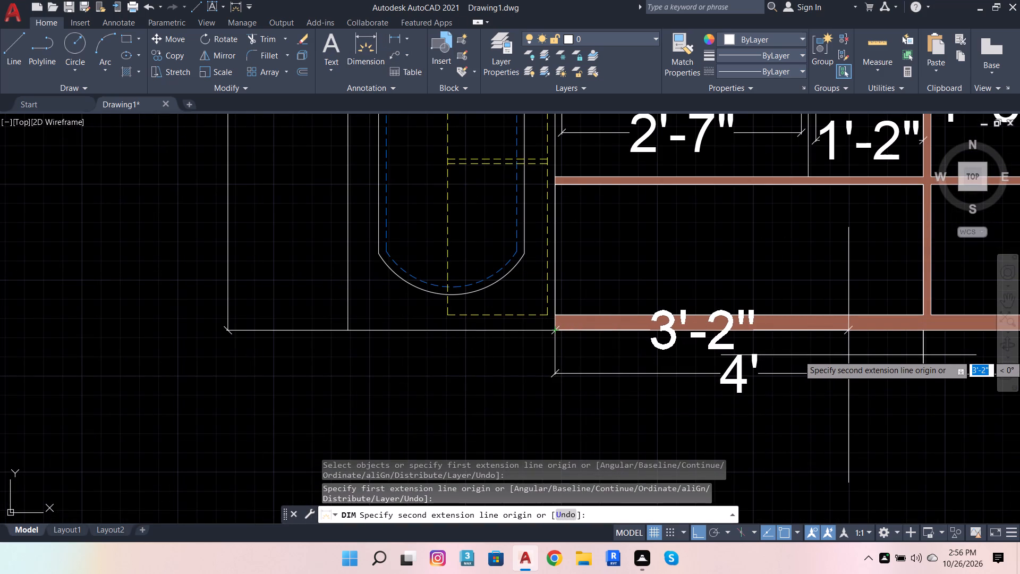
text(2'6)
key(Return)
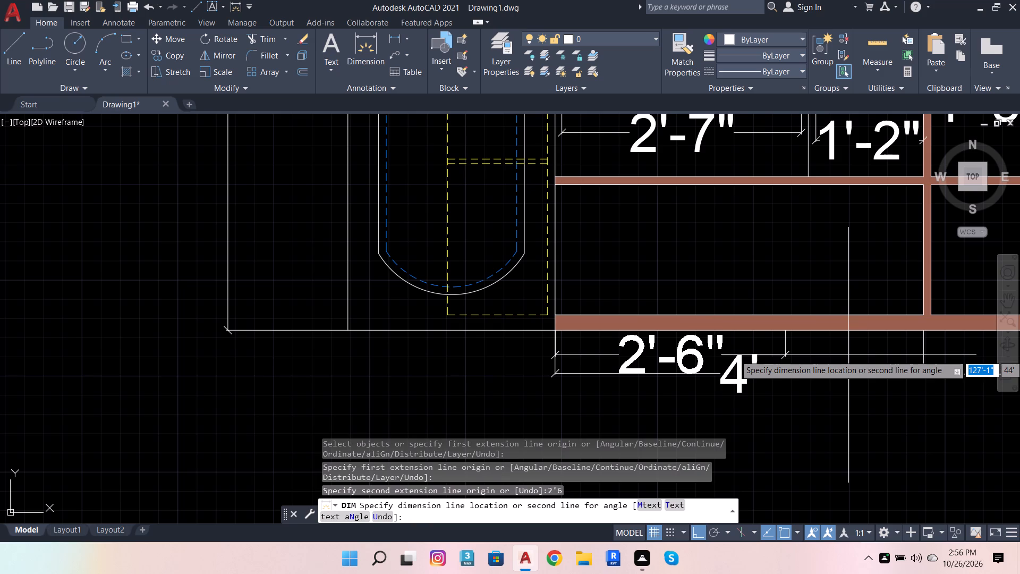
click(815, 420)
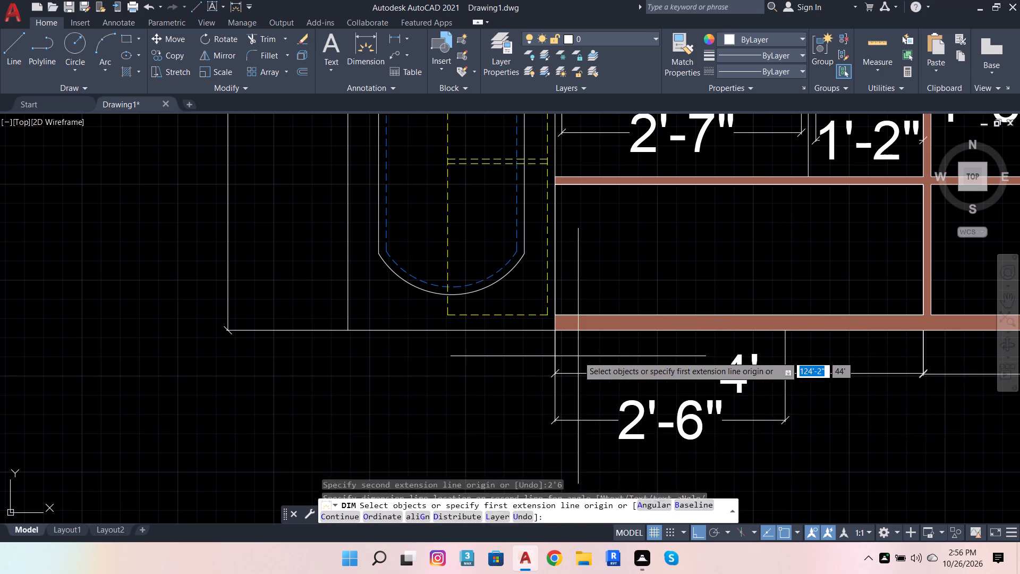
Dimension a 2'-6" length leftward from the second bay's right end, aligned with the first bay's 2'-6" dimension.
scroll(578, 356, down, 2)
scroll(645, 385, up, 2)
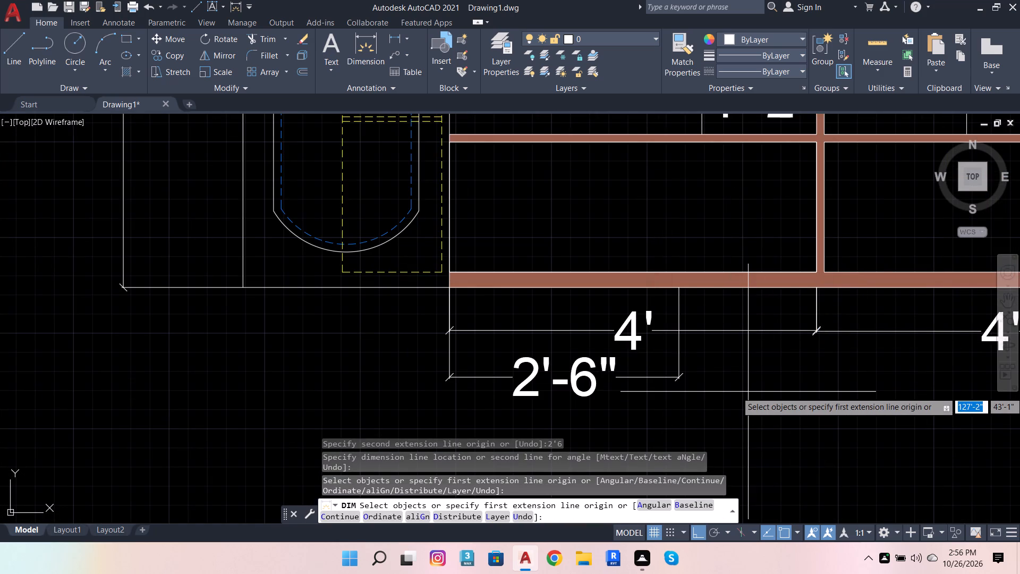
scroll(563, 355, down, 3)
scroll(645, 342, up, 3)
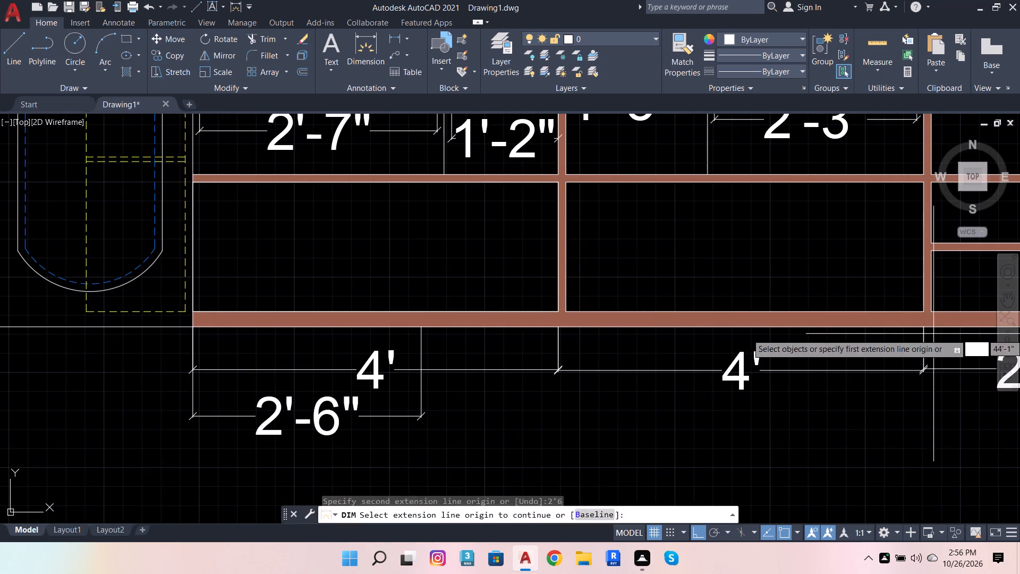
click(926, 330)
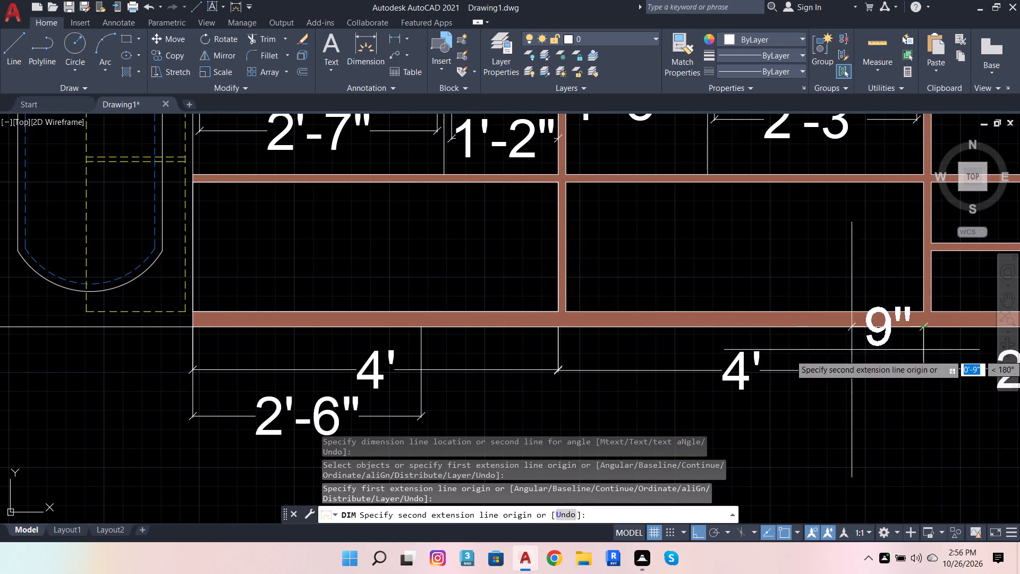
click(694, 348)
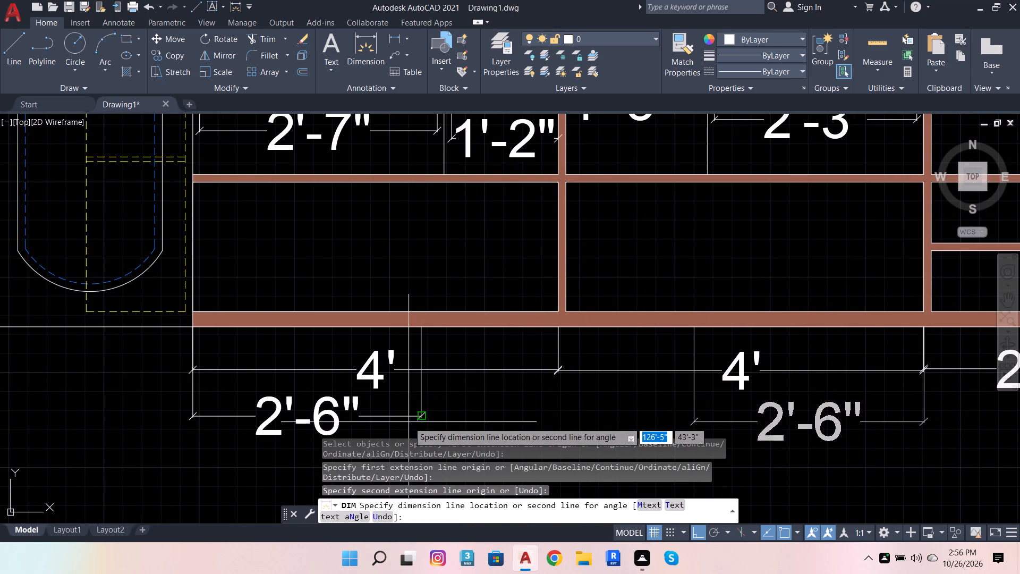
click(424, 413)
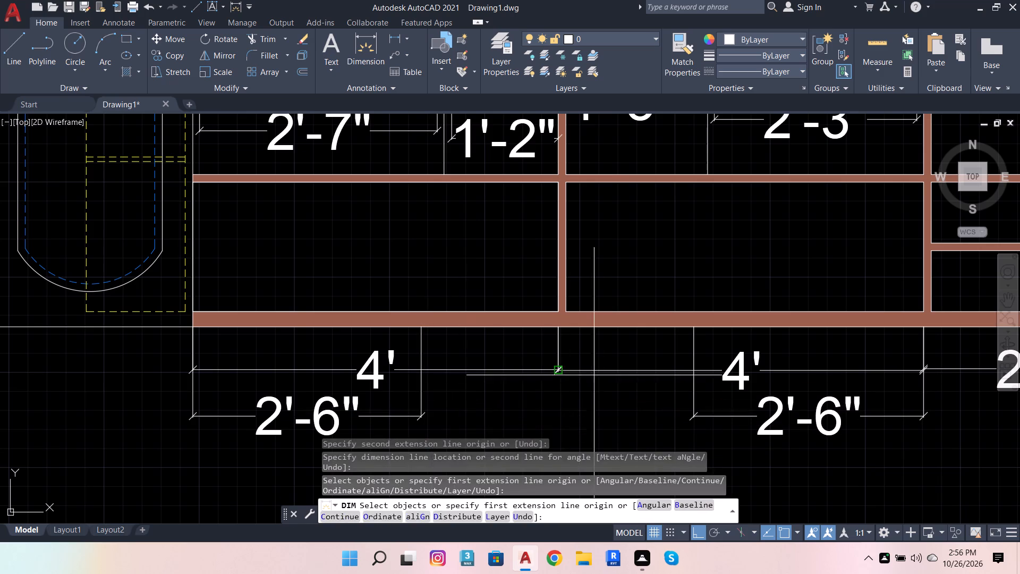
Dimension the remaining length of the second bay from its left end to the 2'-6" dimension, in line with that dimension.
scroll(601, 395, down, 2)
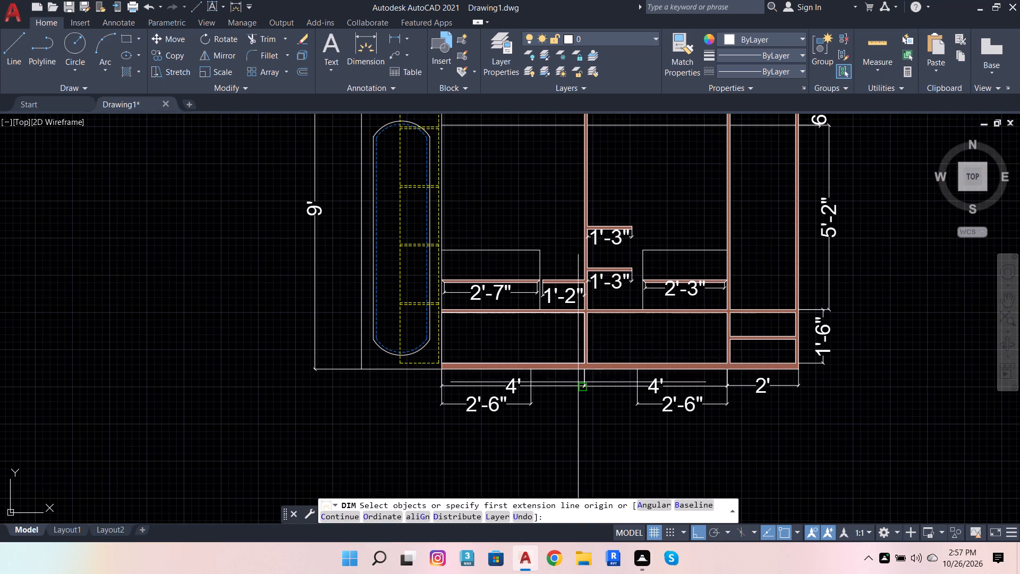
scroll(576, 384, up, 3)
click(609, 328)
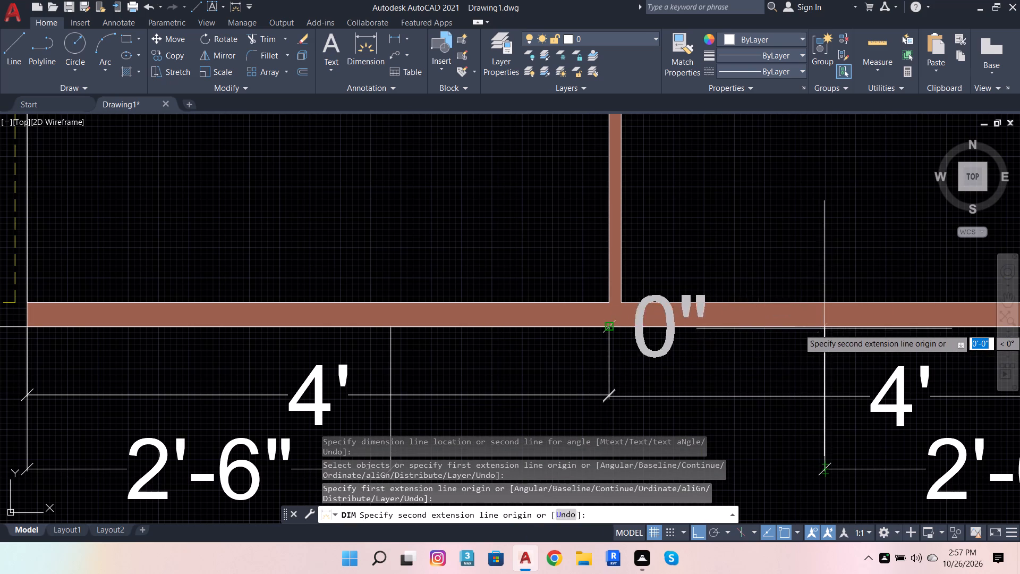
click(828, 471)
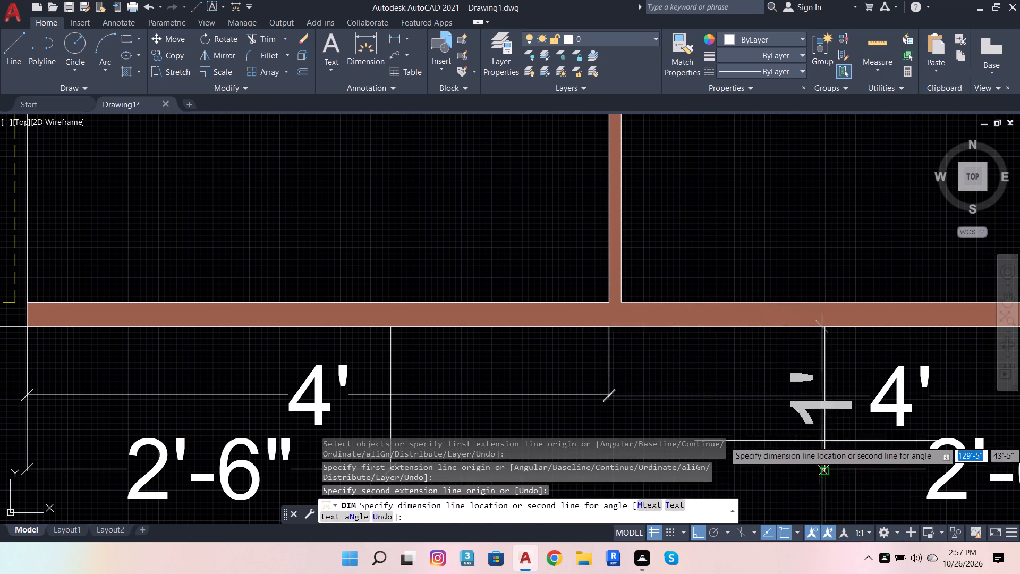
scroll(816, 390, down, 3)
scroll(798, 409, up, 3)
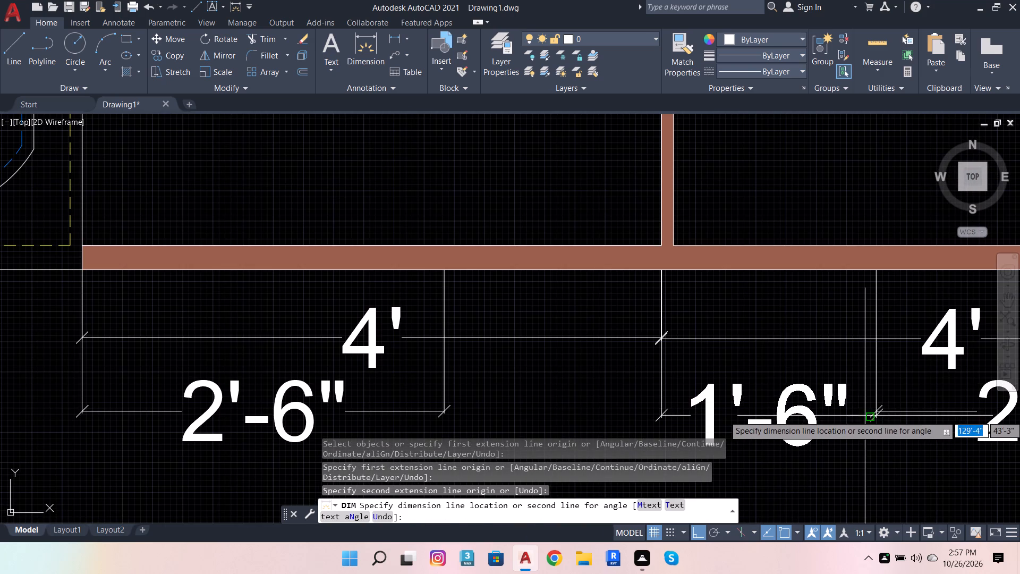
click(875, 410)
Dimension the first bay's remaining length from its right end to the end of the 2'-6" dimension, in line with that dimension.
scroll(890, 399, down, 3)
scroll(801, 380, up, 2)
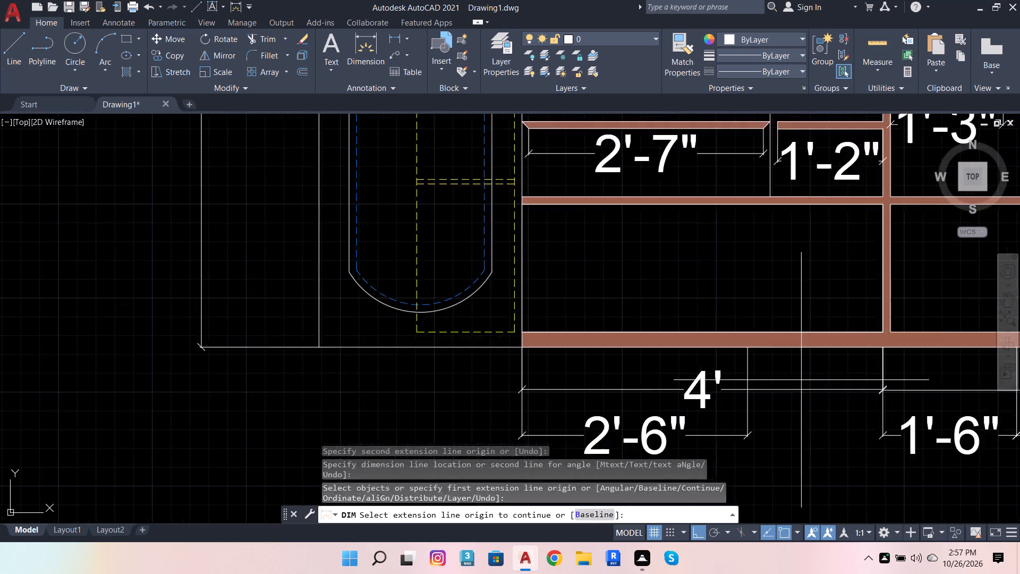
scroll(801, 380, up, 1)
click(931, 325)
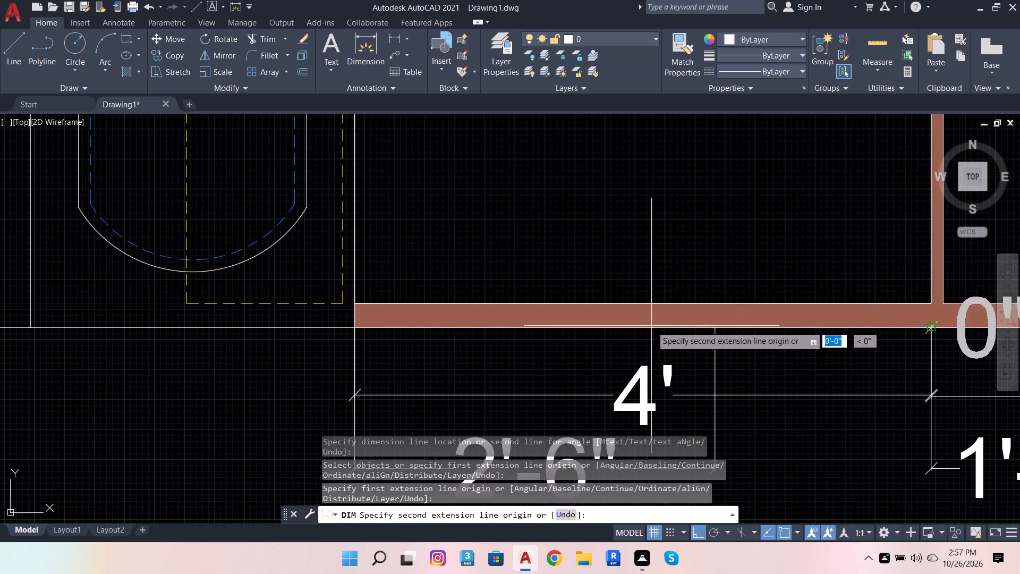
scroll(713, 330, down, 2)
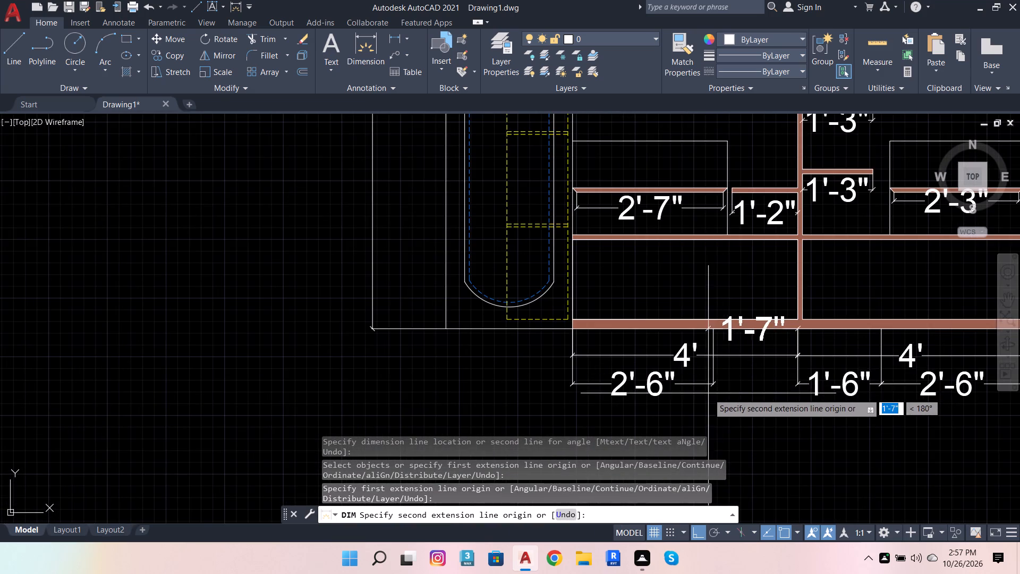
scroll(708, 393, up, 3)
click(720, 358)
scroll(726, 381, down, 2)
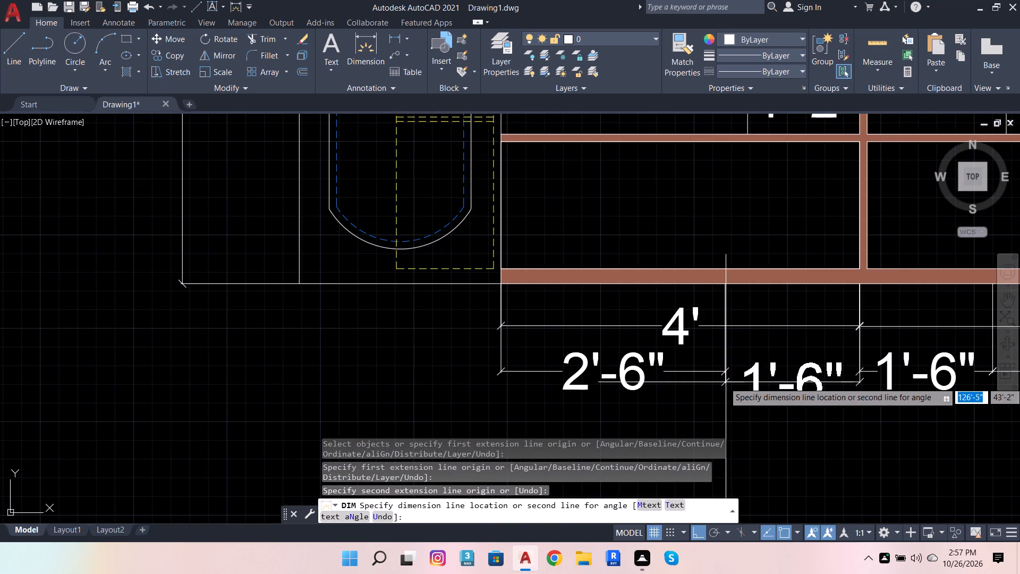
scroll(736, 382, up, 3)
click(694, 343)
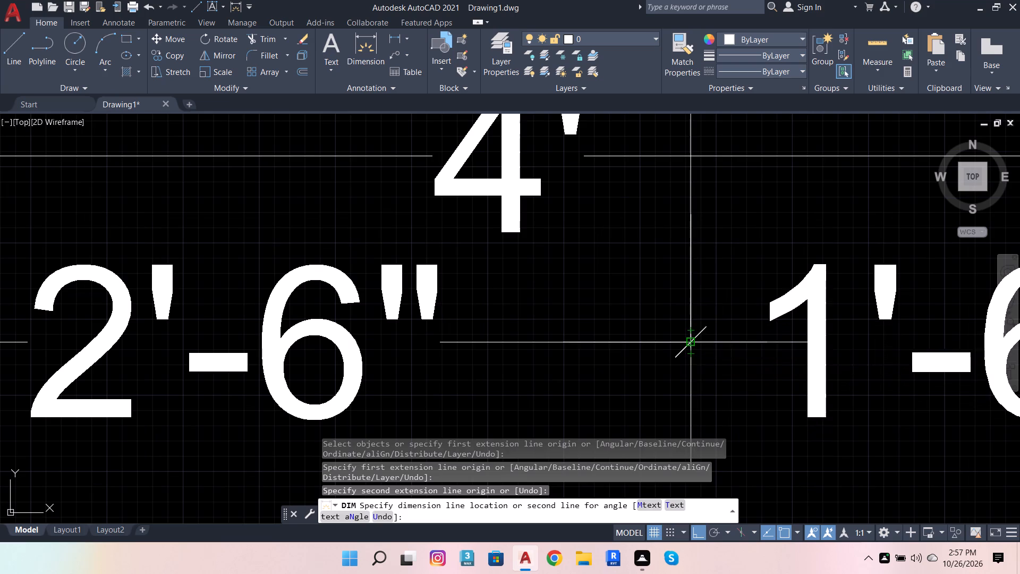
Dimension the vertical distance from the first bay's long shelf, at its upper right corner, down to the board below, placing it inside the bay.
scroll(772, 295, down, 5)
scroll(888, 255, up, 2)
scroll(572, 293, down, 3)
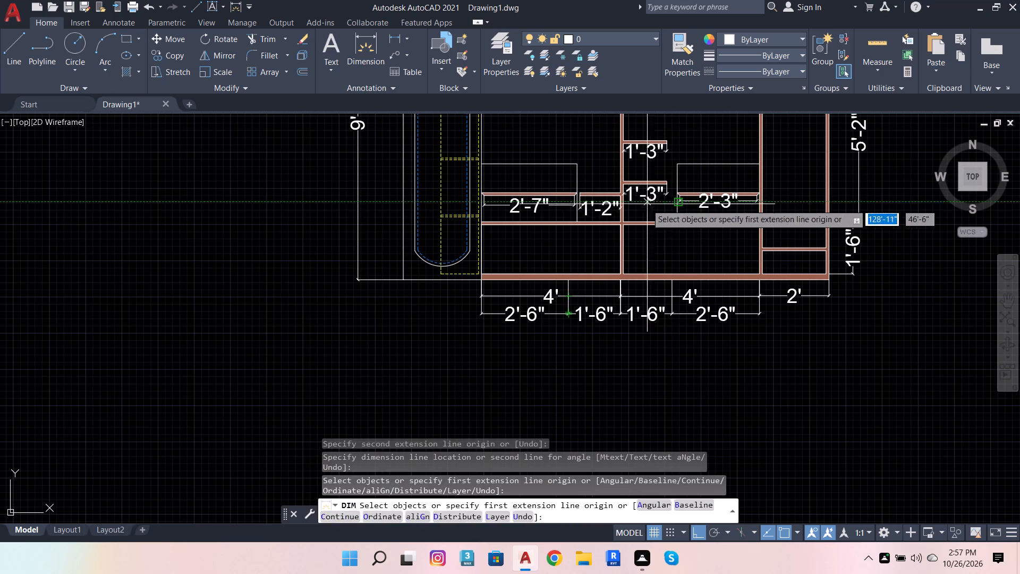
scroll(648, 220, down, 1)
scroll(566, 190, up, 4)
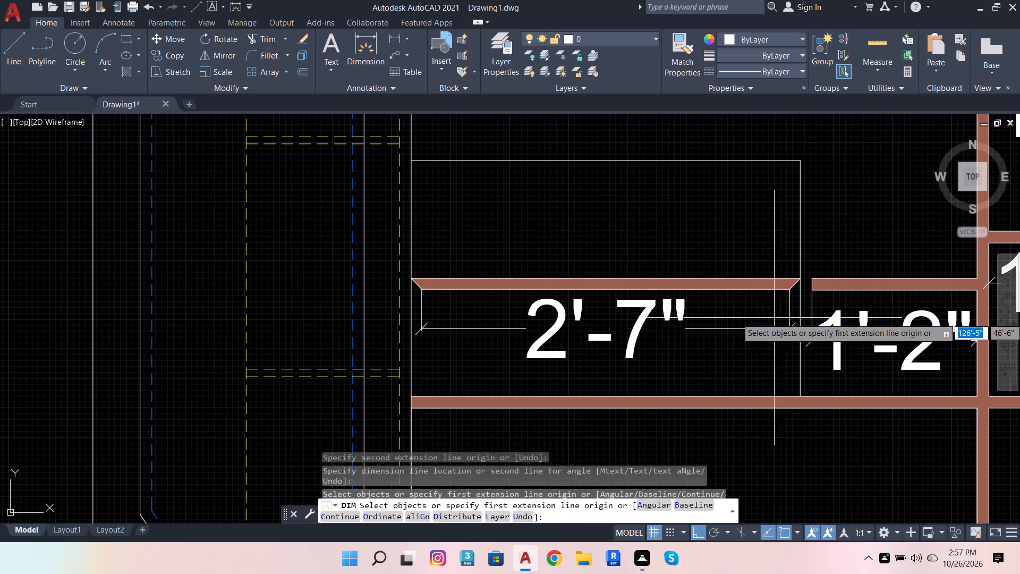
click(800, 281)
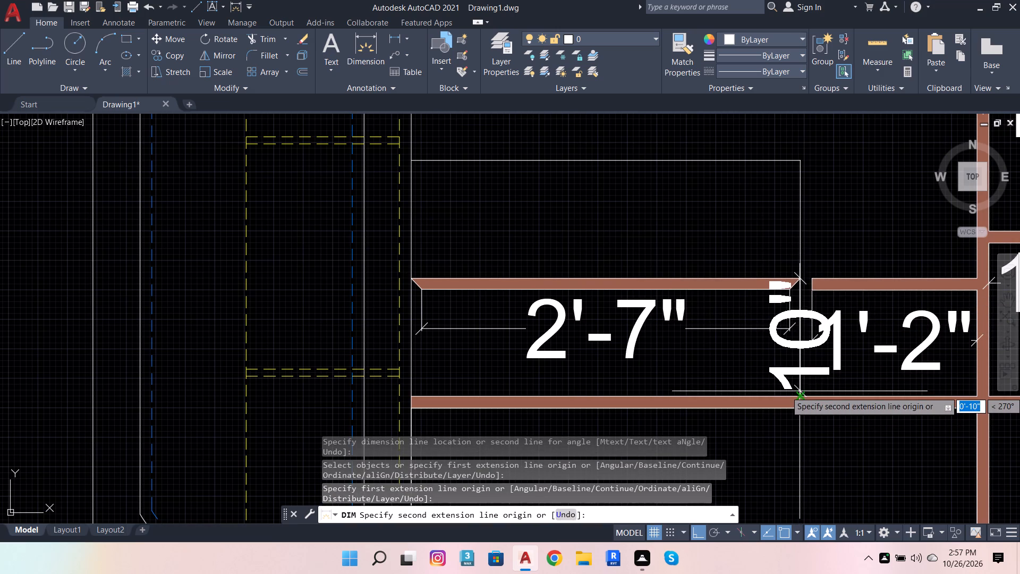
scroll(806, 389, up, 3)
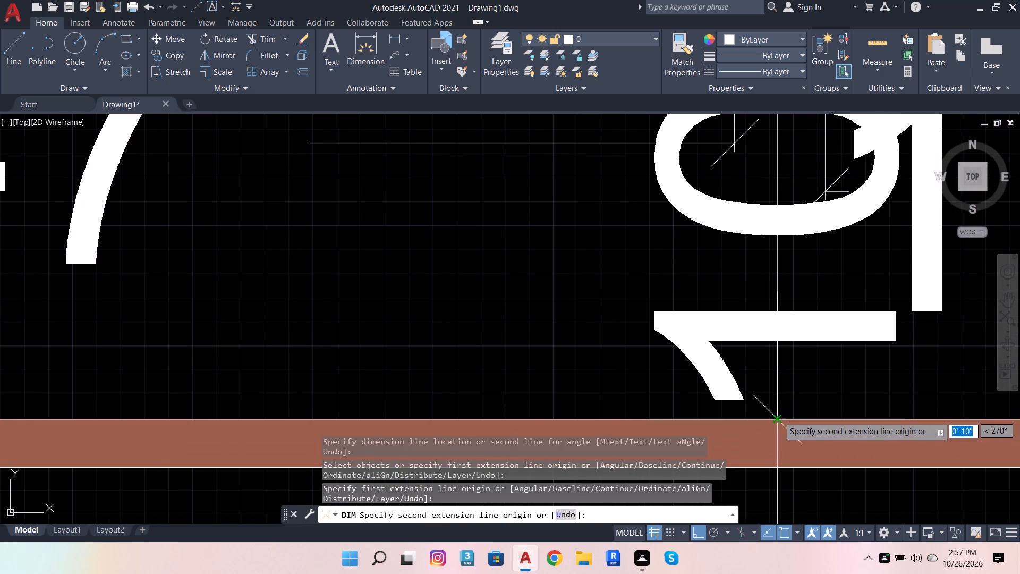
click(778, 417)
click(566, 341)
Dimension the height from the outline corner above the first bay's long shelf down to the shelf's top, placing it inside the outline.
scroll(703, 358, down, 4)
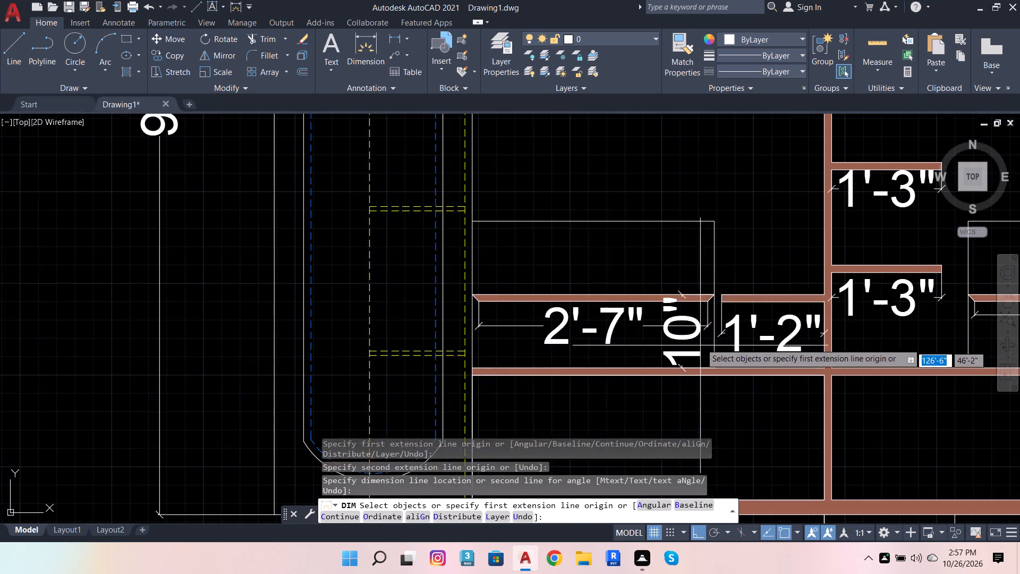
scroll(695, 256, up, 2)
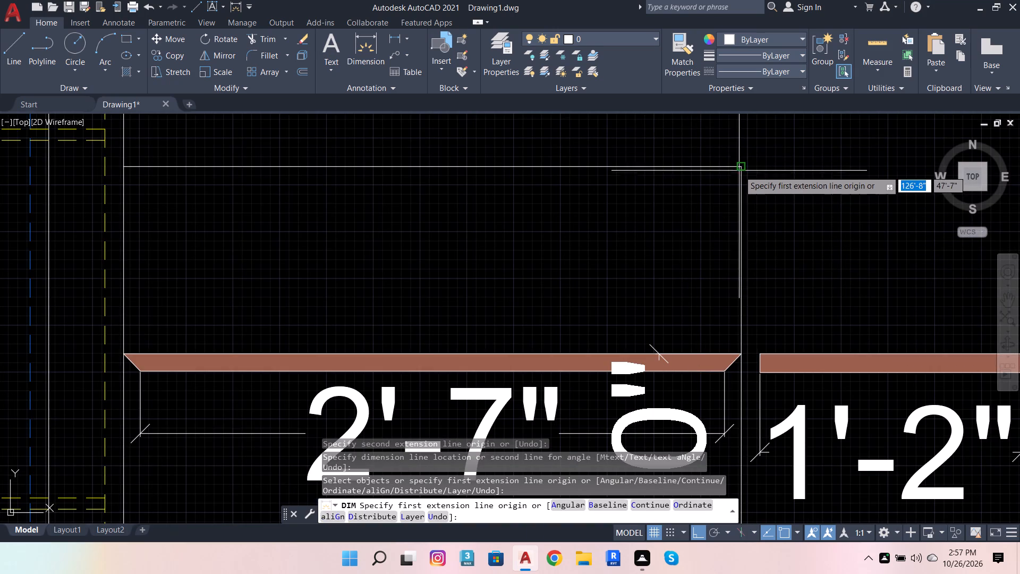
click(739, 170)
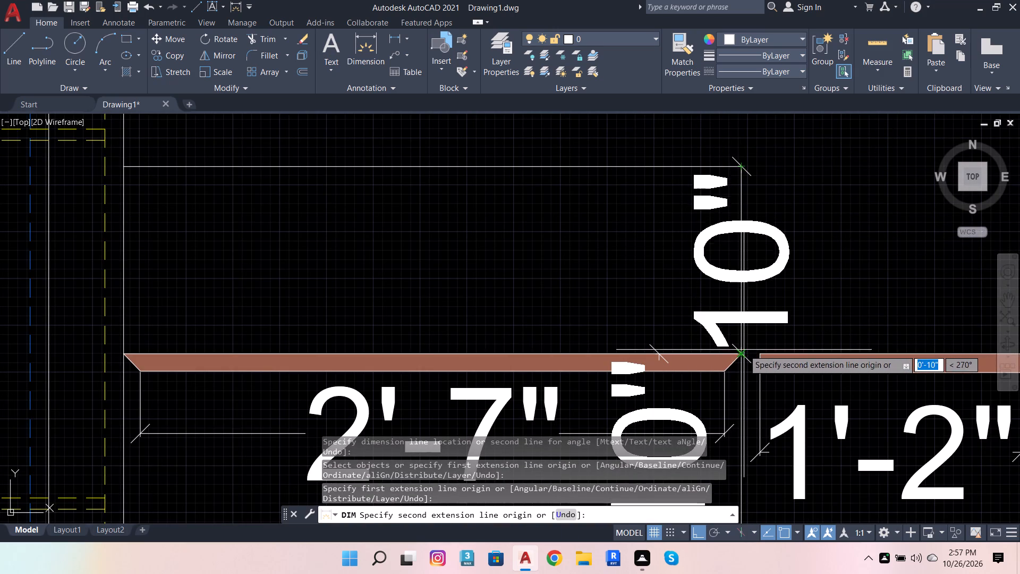
click(744, 350)
click(643, 290)
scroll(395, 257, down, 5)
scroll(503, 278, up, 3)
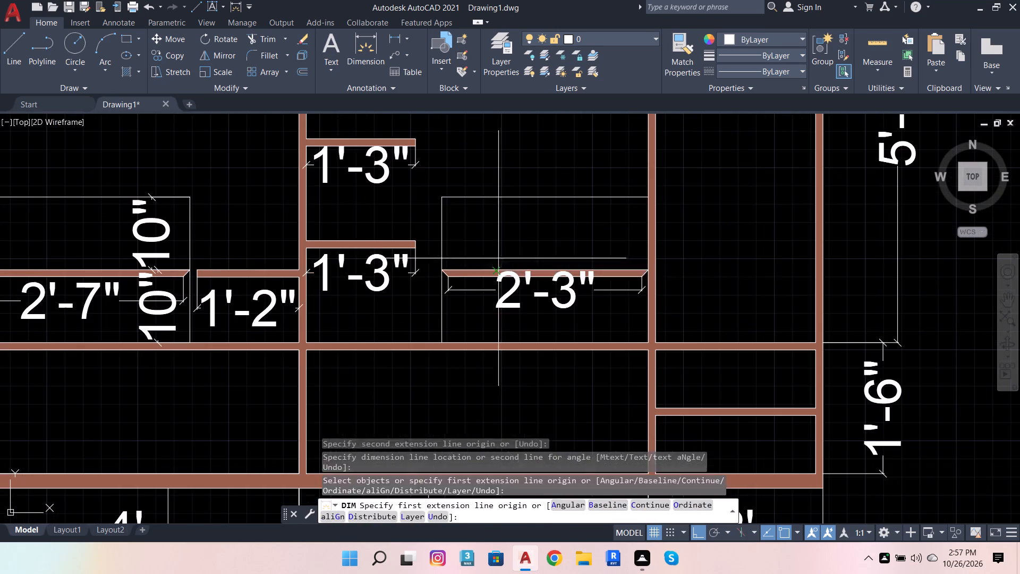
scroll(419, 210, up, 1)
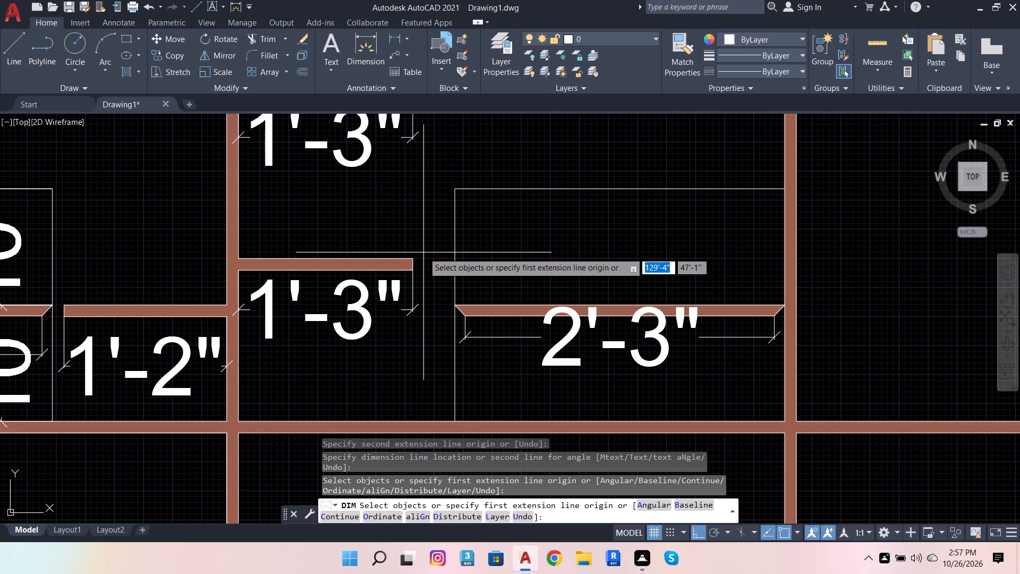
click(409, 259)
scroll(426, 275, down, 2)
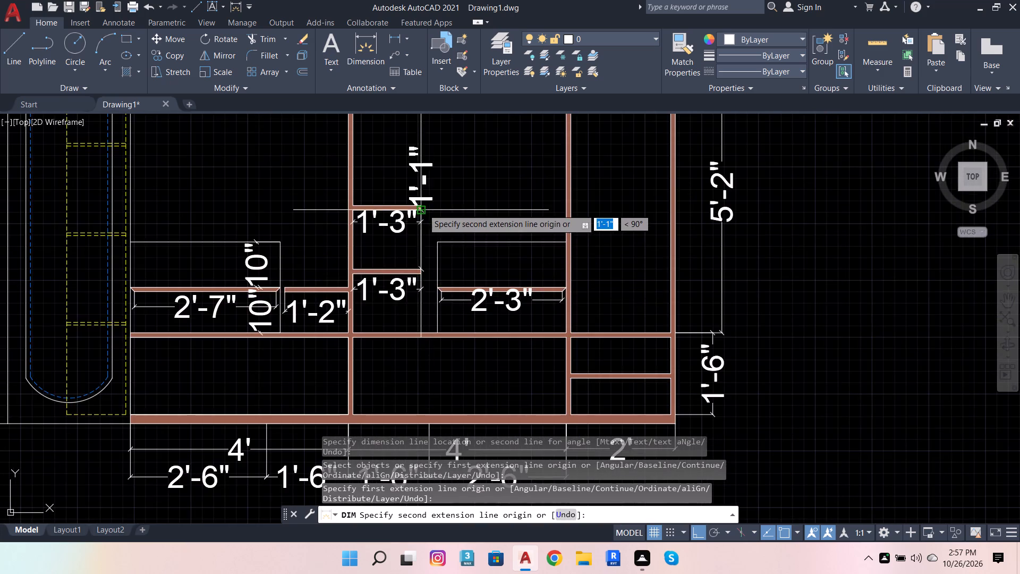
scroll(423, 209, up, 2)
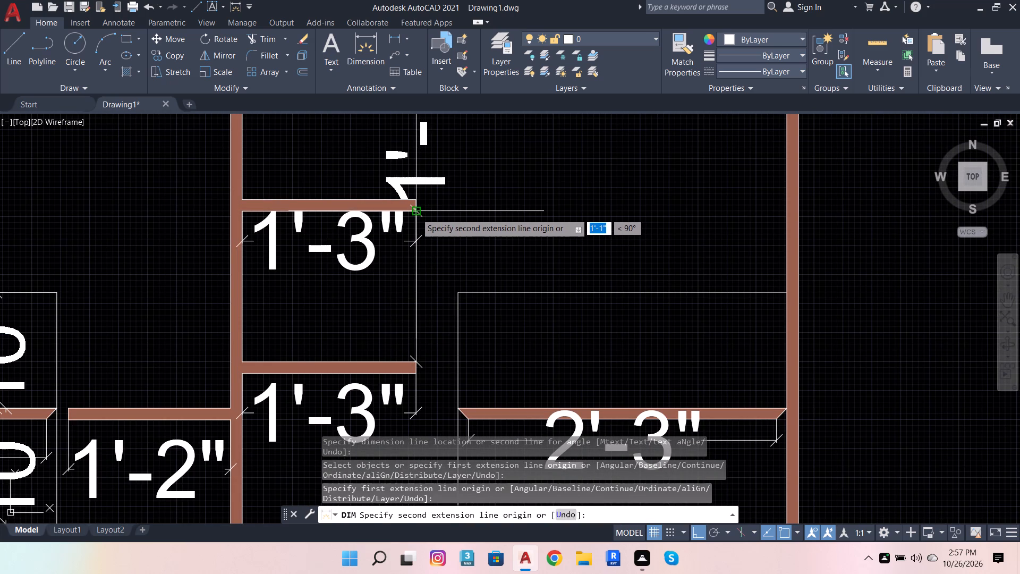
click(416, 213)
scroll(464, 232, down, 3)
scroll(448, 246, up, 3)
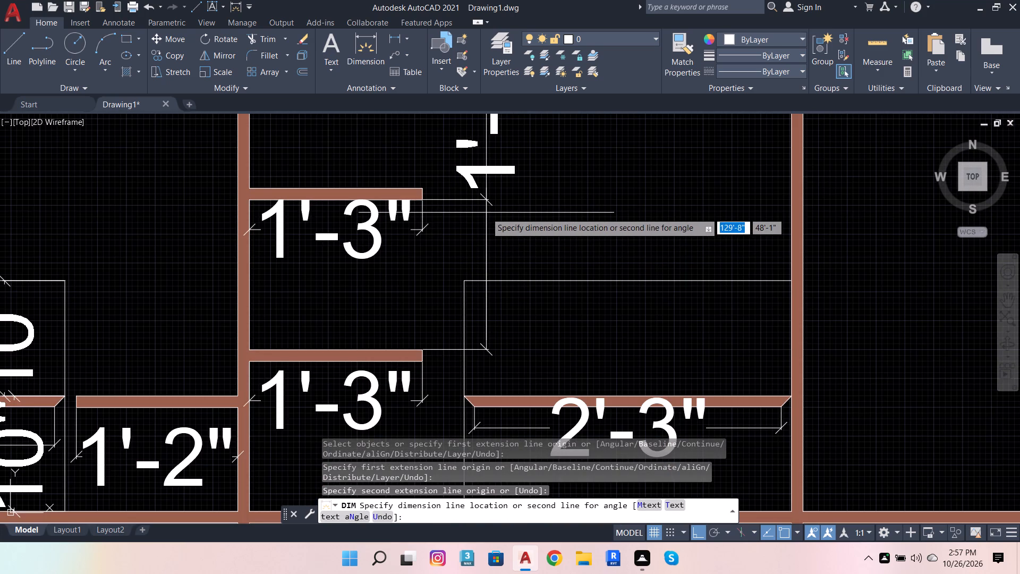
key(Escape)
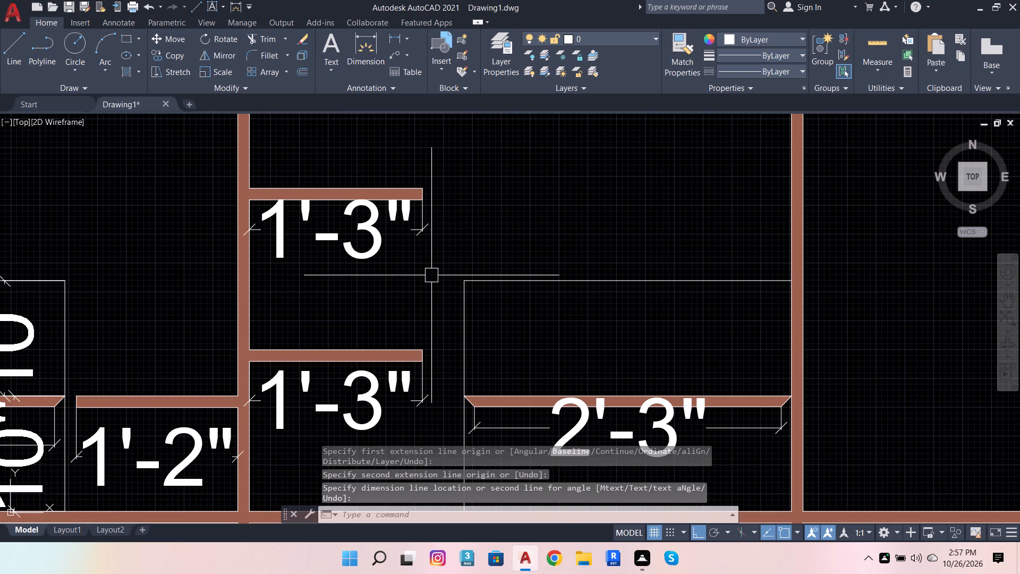
Dimension the vertical spacing between the tops of the second bay's two short shelves, placing it just beyond their free ends.
key(space)
click(419, 346)
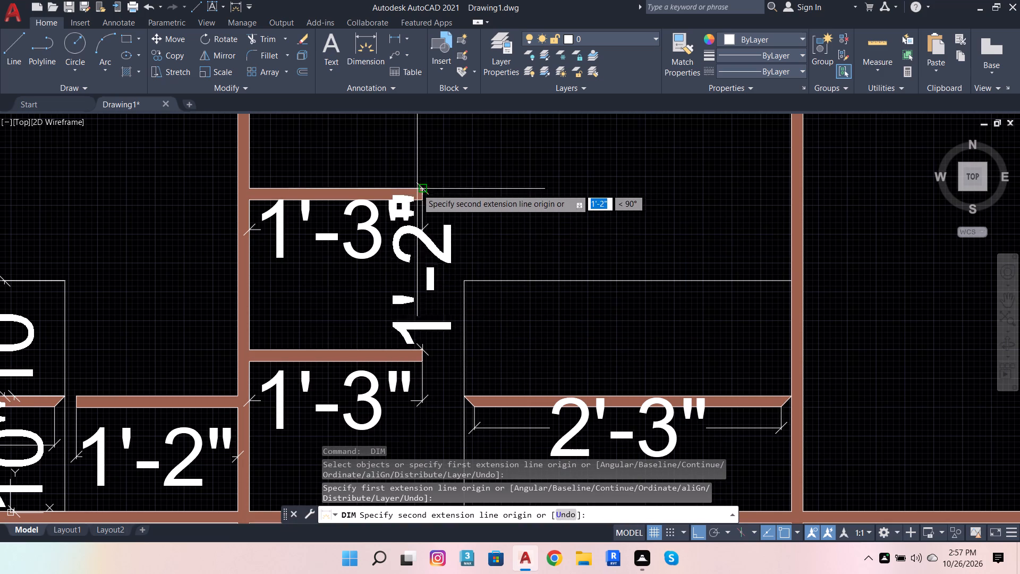
click(423, 185)
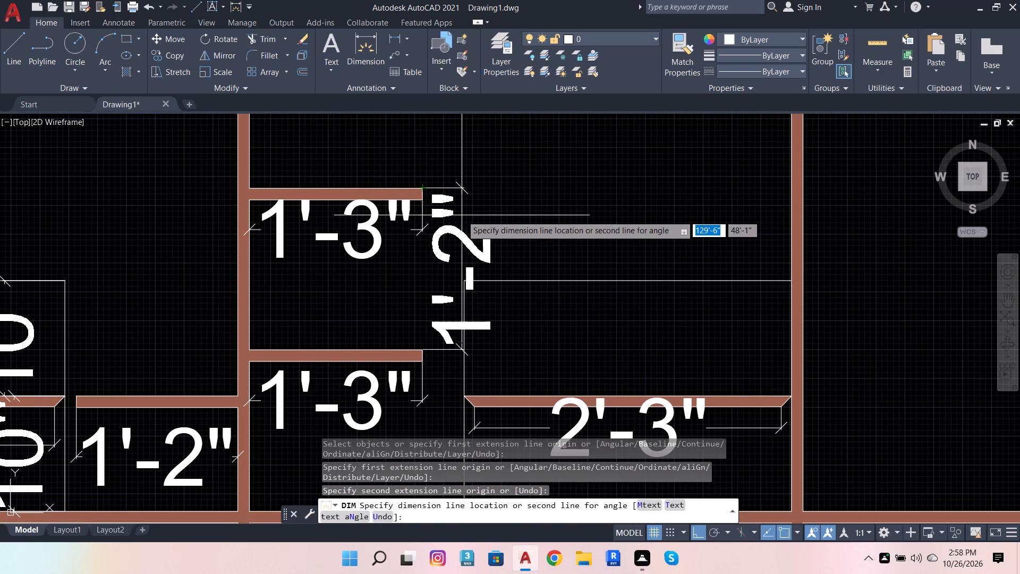
click(460, 224)
Dimension the height from the lower short shelf's top to the board below it, aligned with the shelf-spacing dimension above, and end dimensioning.
scroll(514, 258, down, 1)
scroll(460, 348, up, 2)
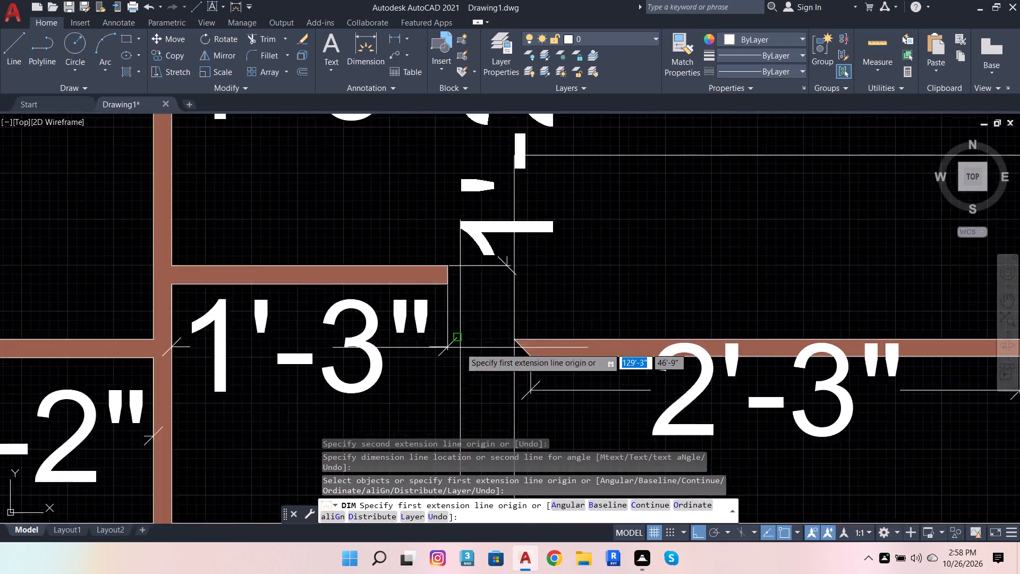
scroll(460, 348, up, 1)
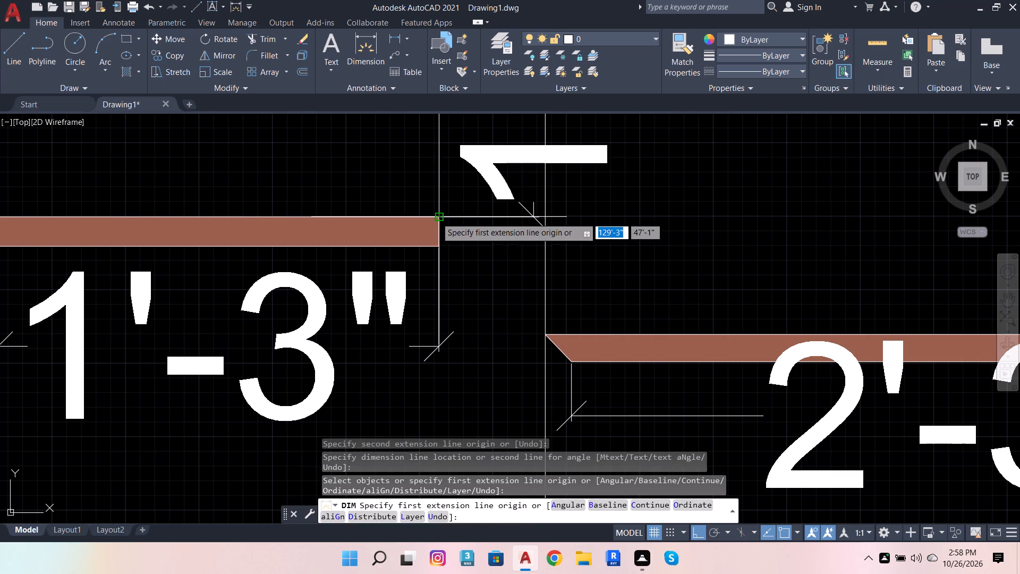
click(435, 217)
scroll(436, 227, down, 3)
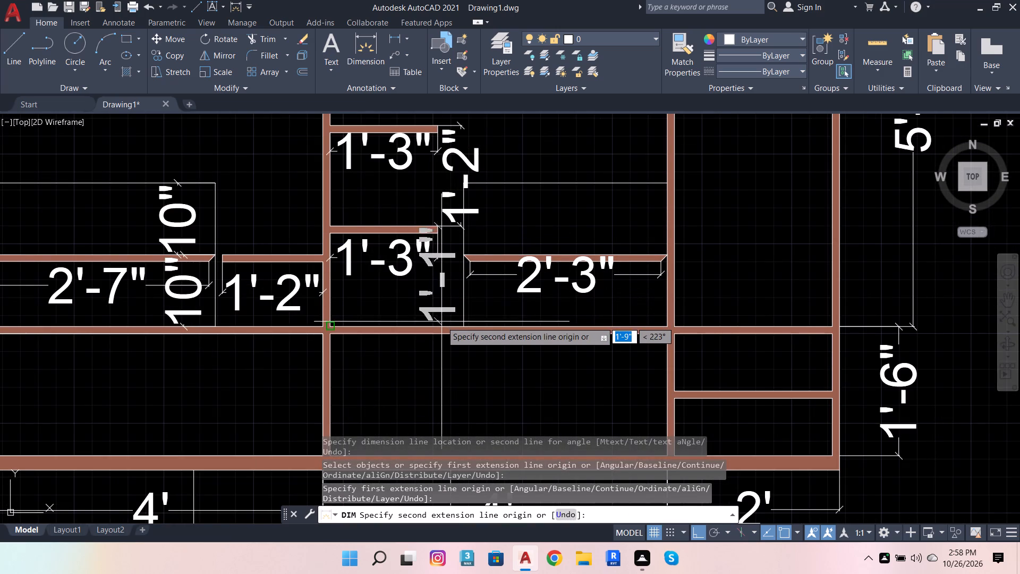
click(333, 328)
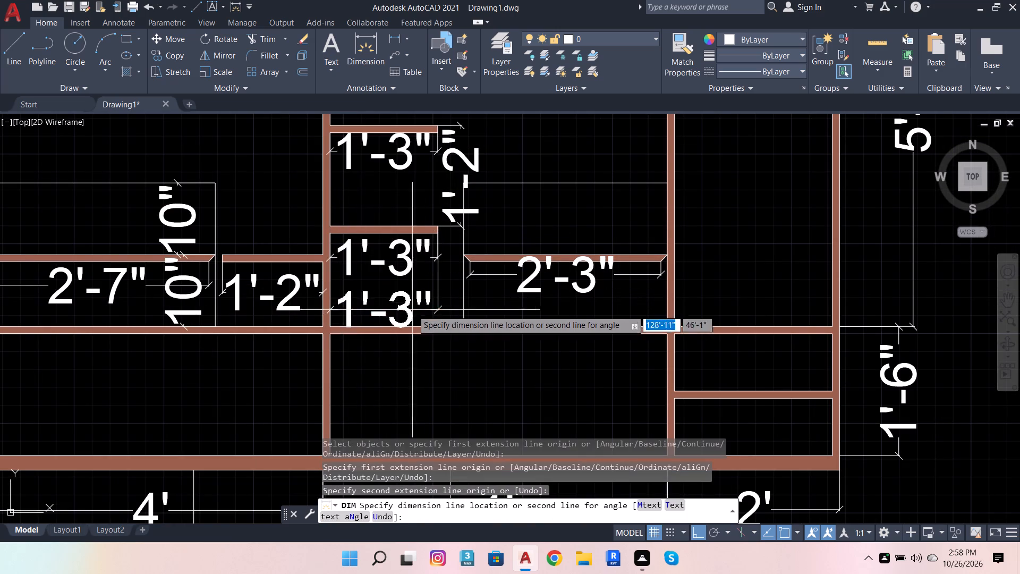
scroll(449, 285, up, 2)
scroll(521, 264, down, 1)
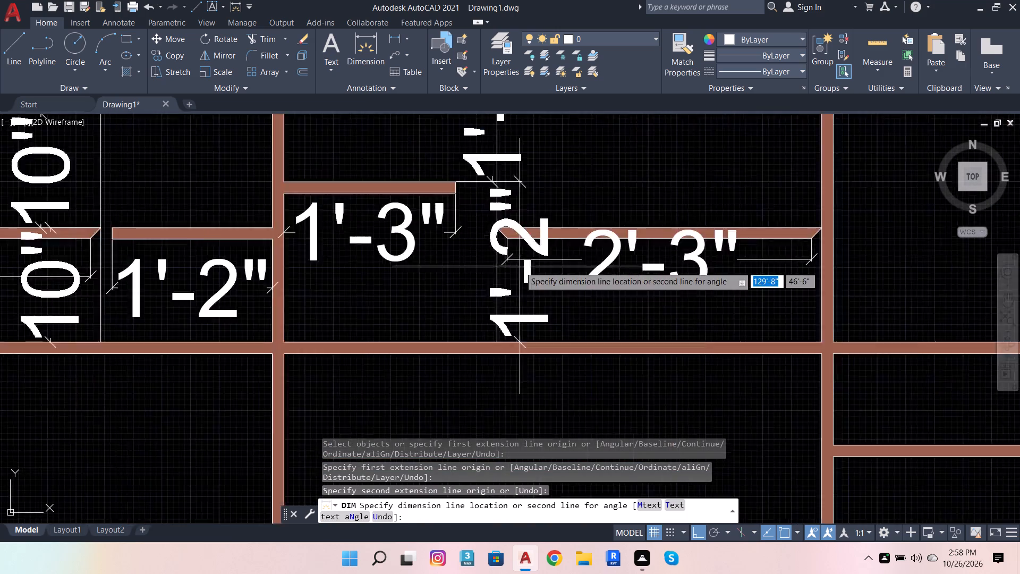
scroll(520, 266, down, 1)
scroll(504, 197, up, 3)
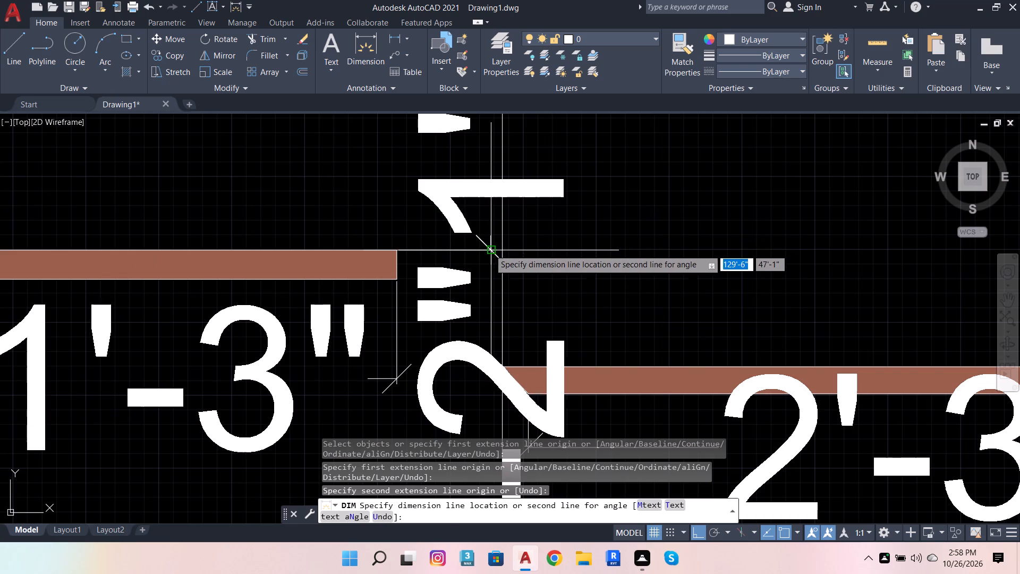
click(489, 250)
scroll(491, 222, down, 3)
key(Escape)
key(Escape)
key(Escape)
key(Escape)
key(Escape)
key(Escape)
key(Escape)
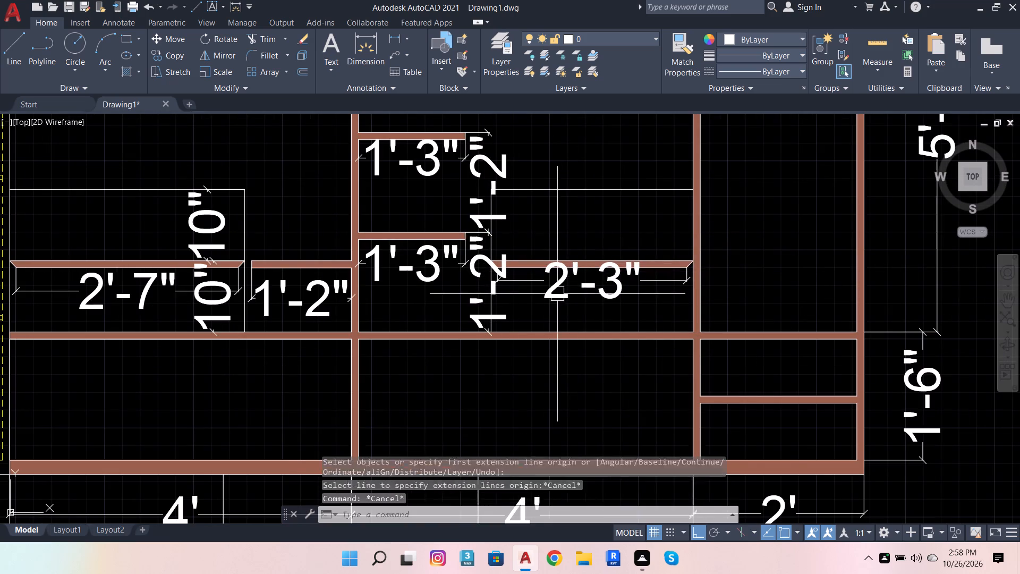
In the plan, dimension the first panel's width from the left wall's inner face to the first division line, placing it below the front edge.
scroll(547, 303, down, 2)
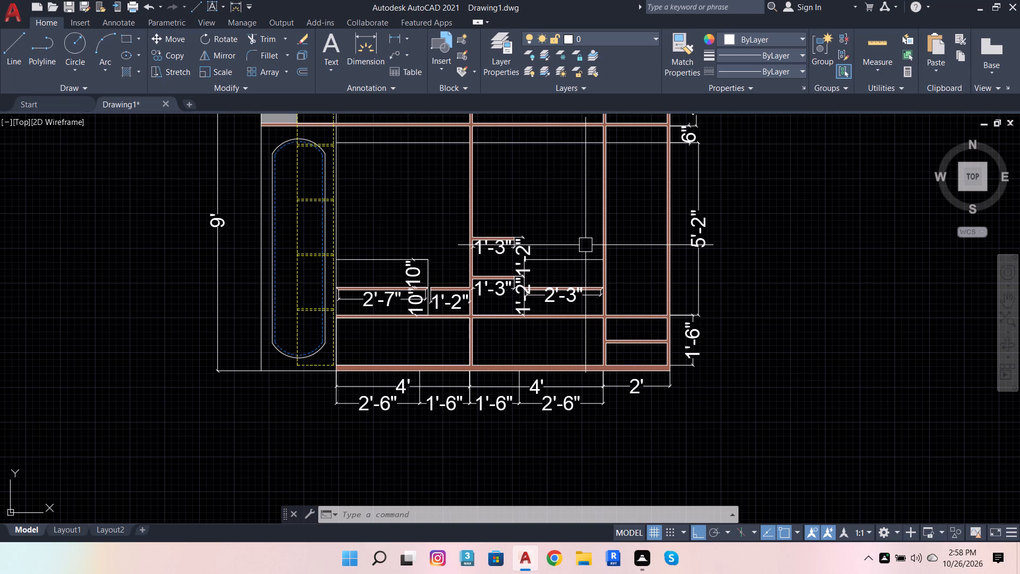
scroll(630, 225, down, 2)
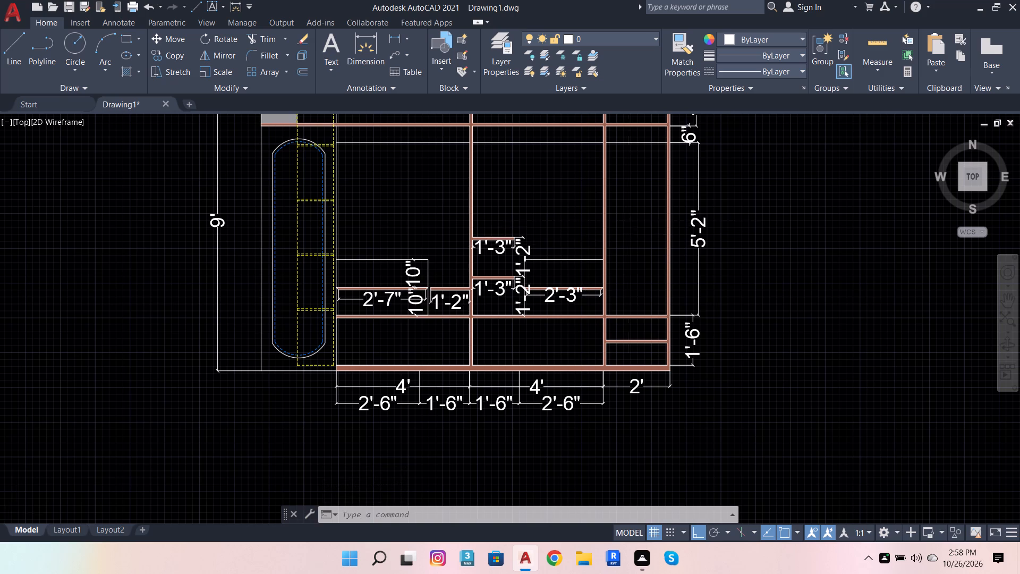
scroll(630, 225, down, 2)
scroll(624, 192, up, 3)
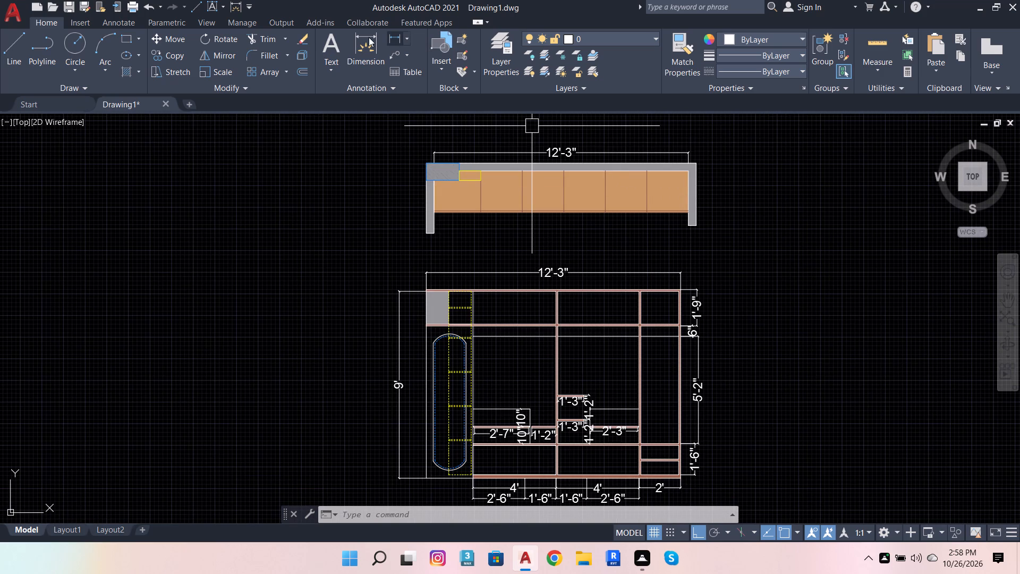
click(369, 37)
scroll(464, 208, up, 3)
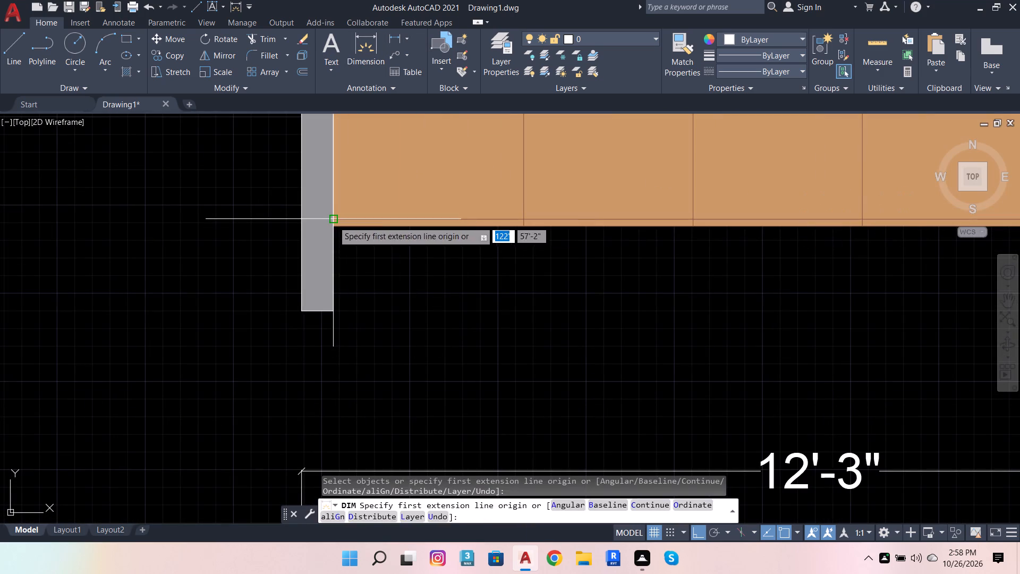
click(333, 216)
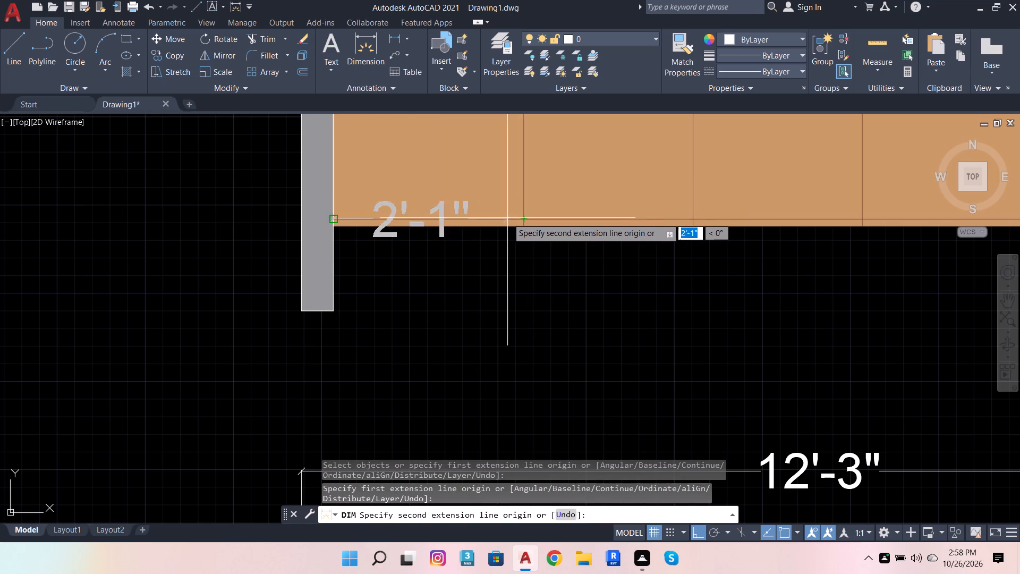
click(523, 217)
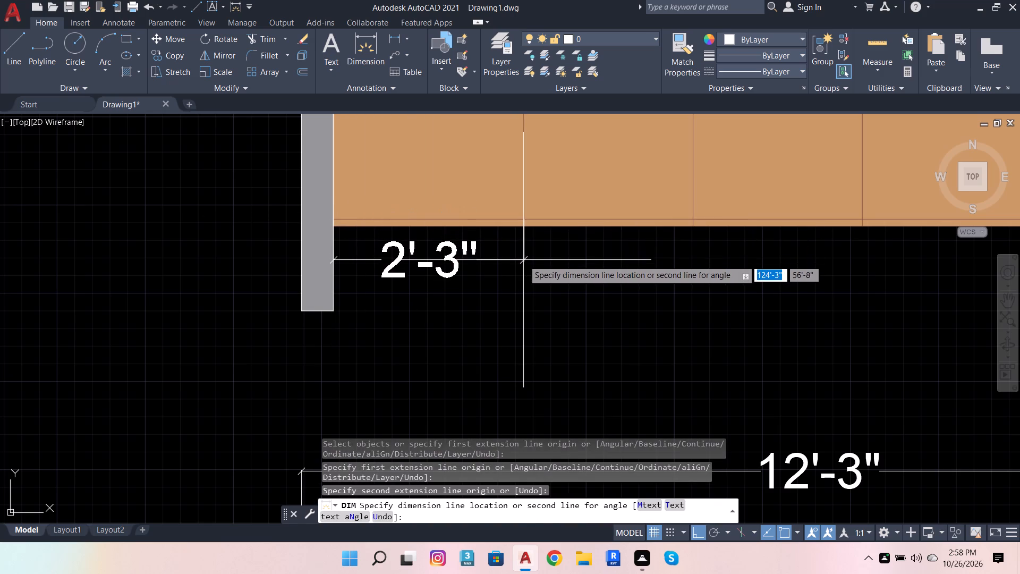
click(523, 260)
Dimension the second panel's width in the plan between the first and second division lines, aligned with the first panel's dimension.
click(524, 260)
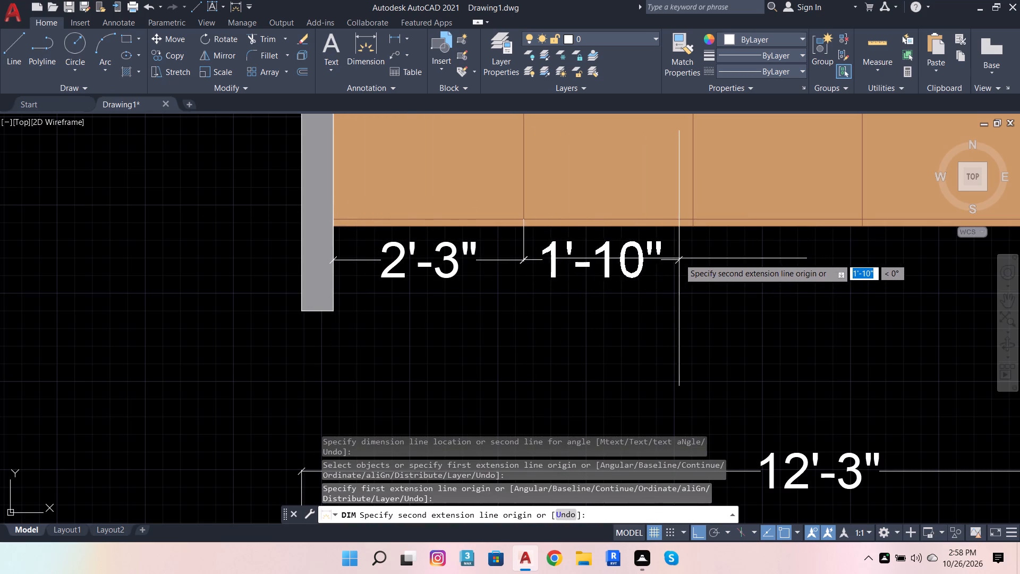
click(693, 216)
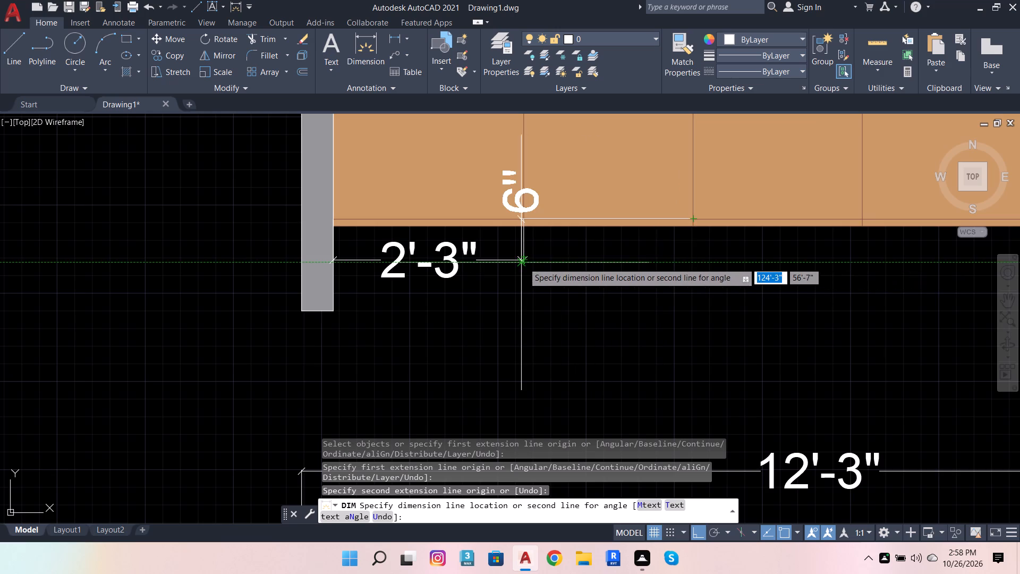
scroll(525, 263, up, 5)
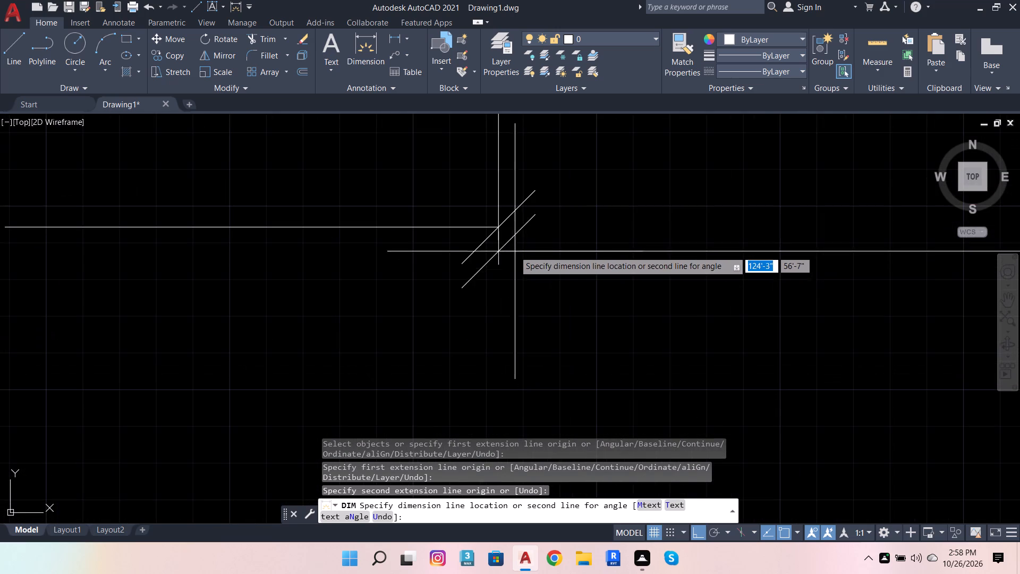
click(501, 229)
scroll(506, 273, down, 4)
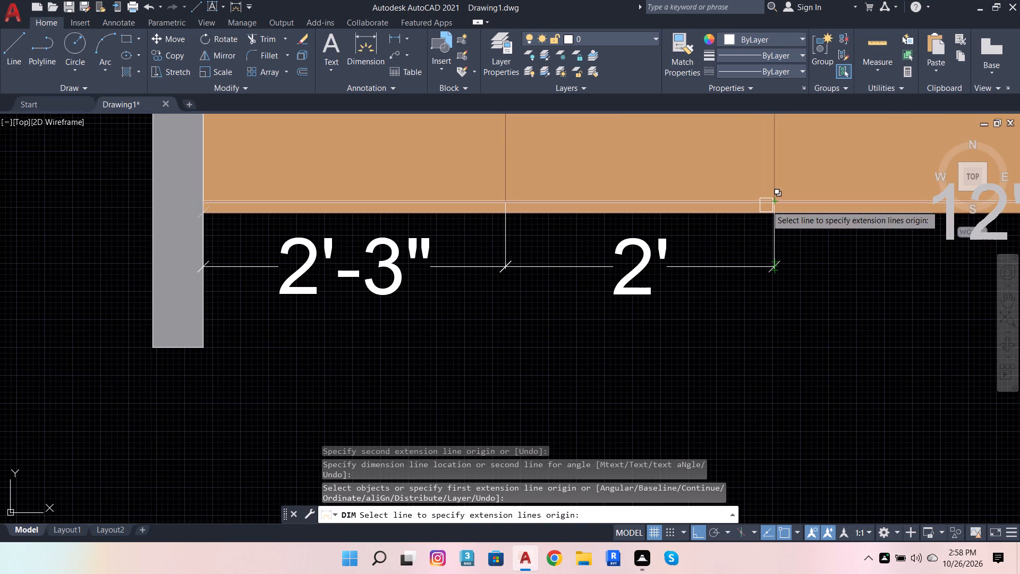
Dimension the third panel's width between the second and third division lines, keeping it in line with the dimensions already below the front edge.
scroll(623, 254, down, 4)
scroll(690, 255, up, 3)
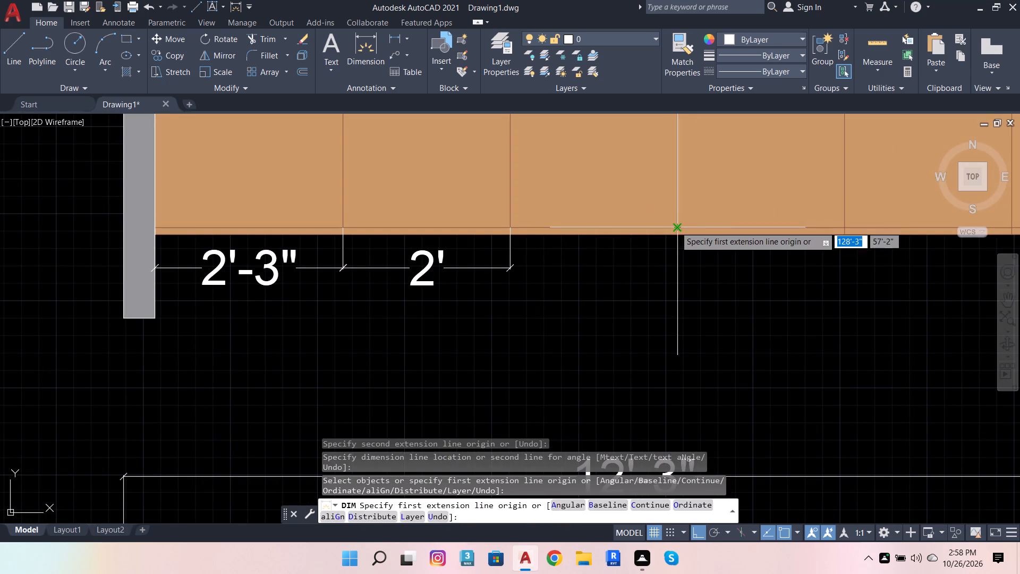
click(675, 226)
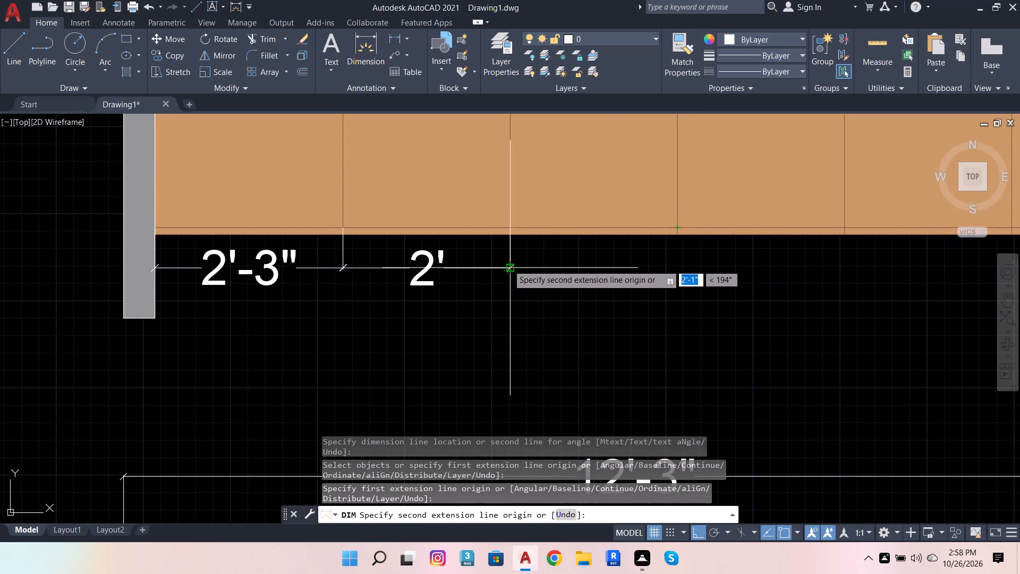
click(508, 265)
scroll(524, 269, up, 3)
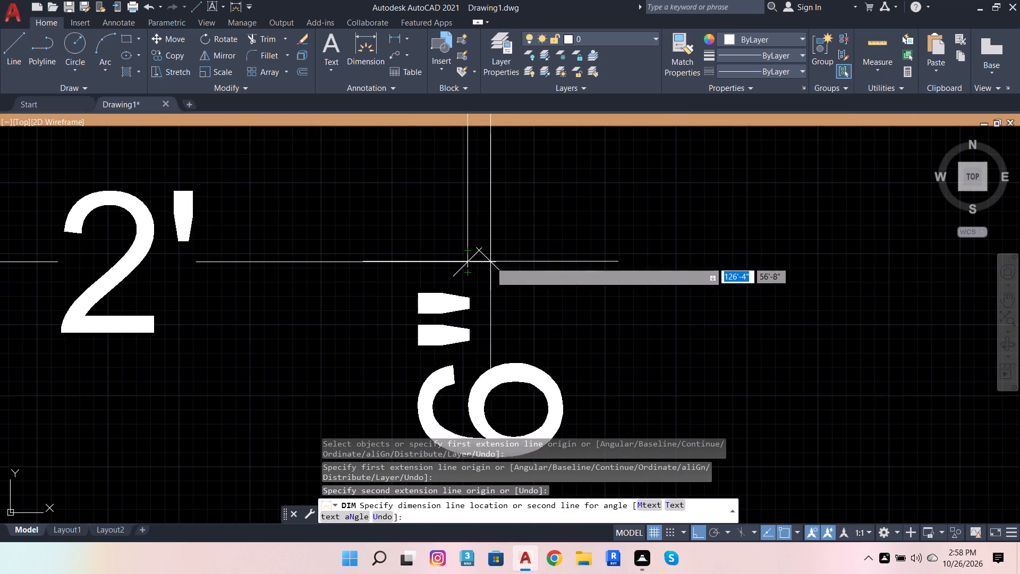
scroll(605, 257, down, 4)
scroll(619, 259, up, 2)
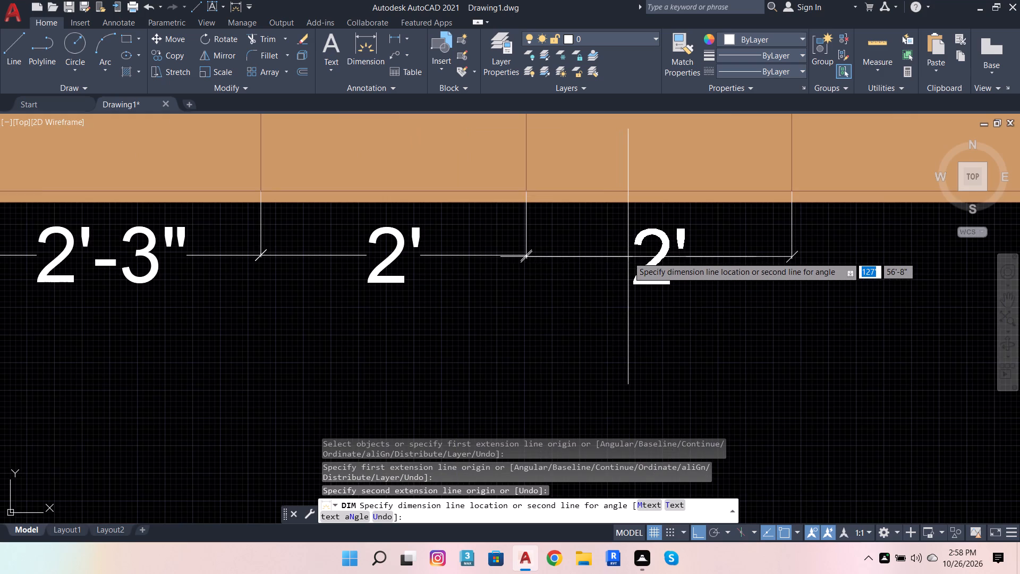
click(630, 256)
scroll(551, 266, down, 3)
scroll(653, 255, up, 1)
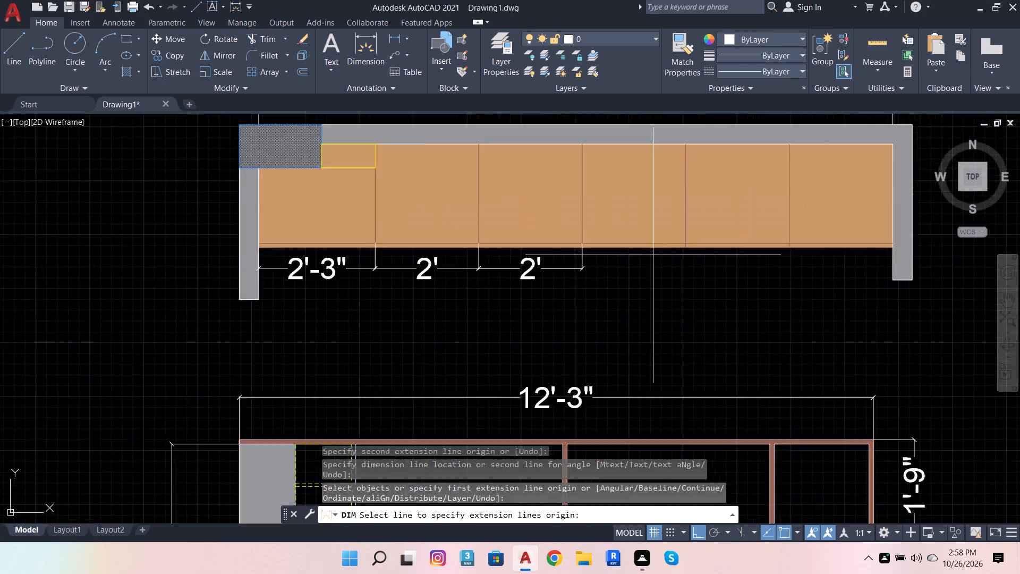
Restart dimensioning and dimension the fourth panel's width between the third and fourth division lines, aligned with the existing row.
scroll(653, 255, up, 2)
key(space)
key(space)
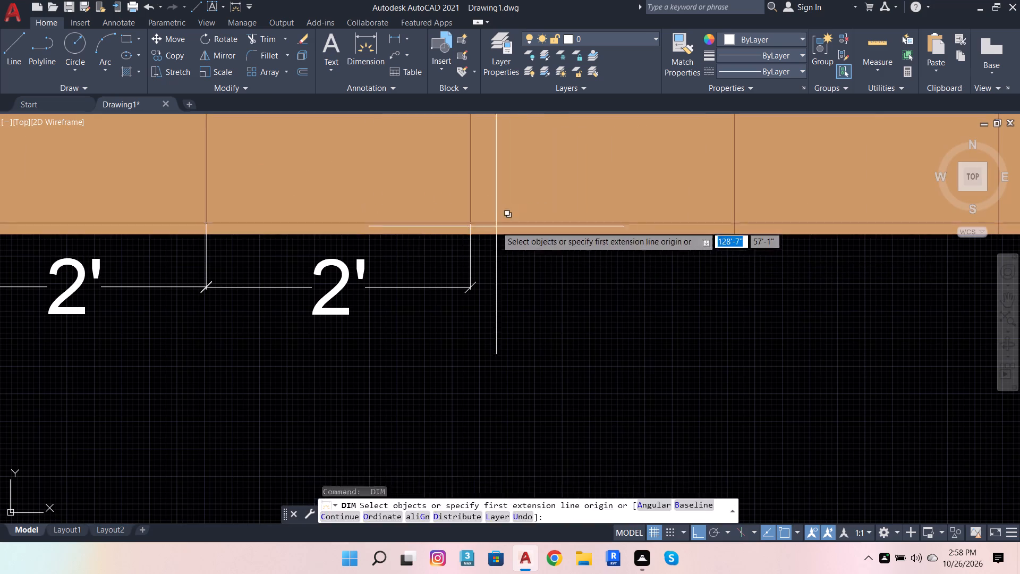
click(471, 224)
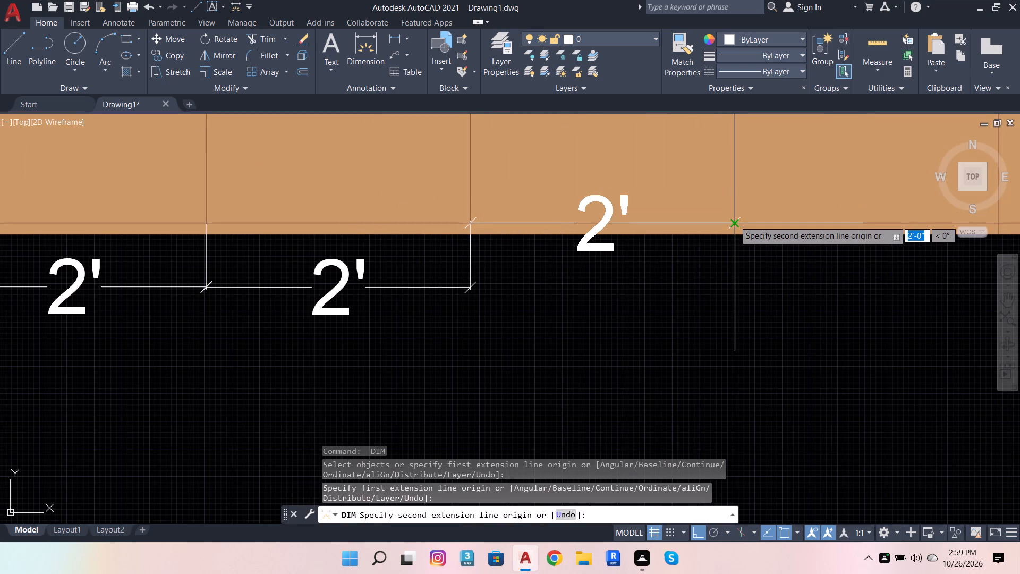
click(734, 221)
click(472, 286)
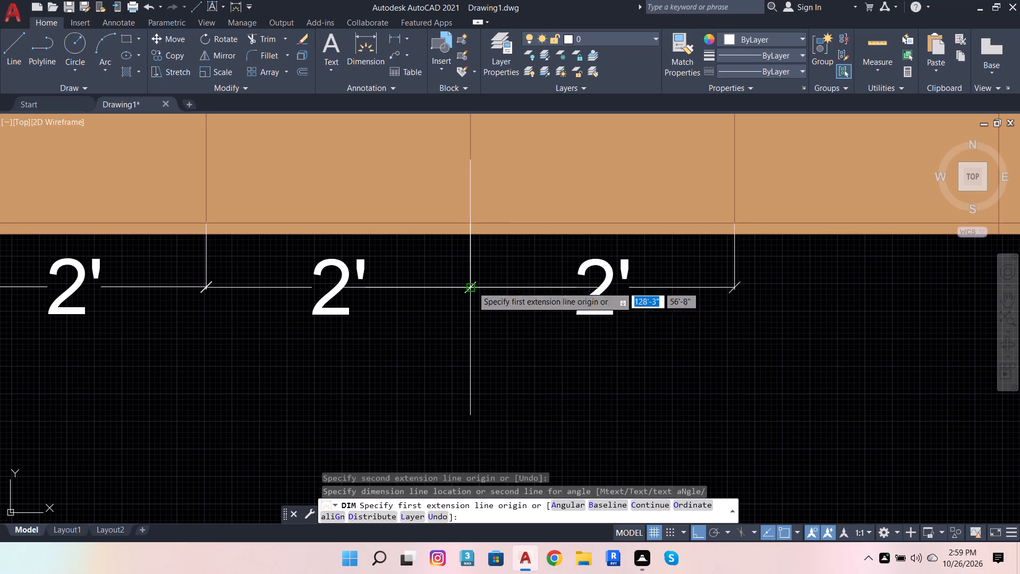
Dimension the fifth panel's width between the fourth and fifth division lines, aligned with the existing row.
scroll(405, 290, down, 3)
scroll(489, 288, up, 3)
drag(465, 234, 474, 236)
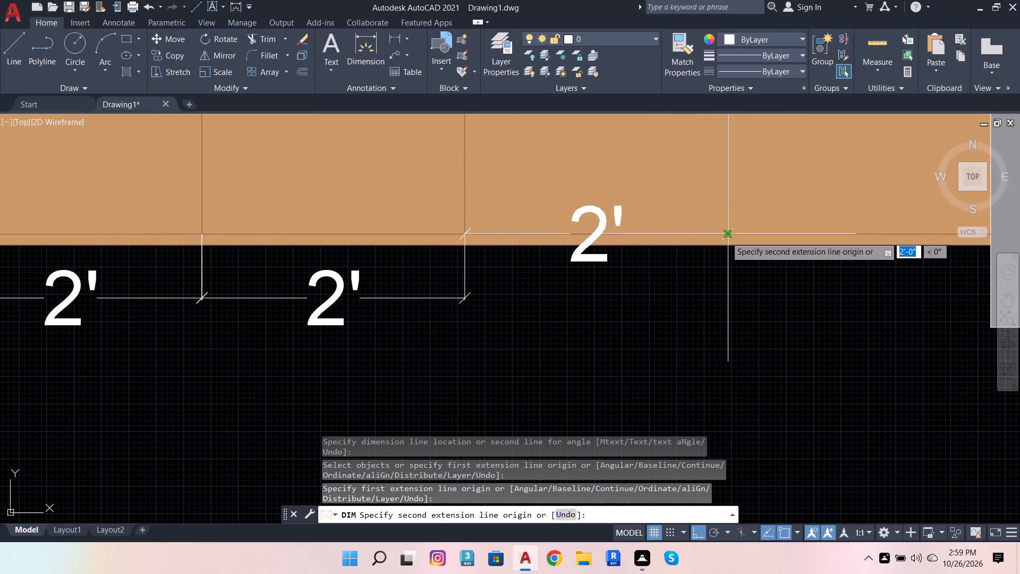
click(725, 237)
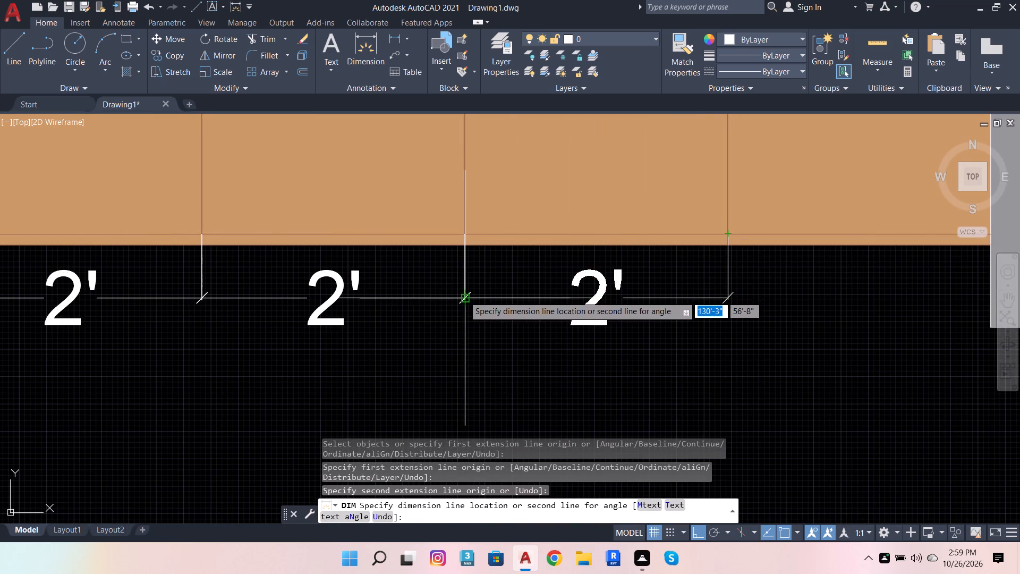
click(463, 297)
Dimension the last panel's width from the fifth division line to the right wall's inner face, aligned with the row, and end dimensioning.
scroll(372, 280, down, 3)
scroll(479, 274, up, 3)
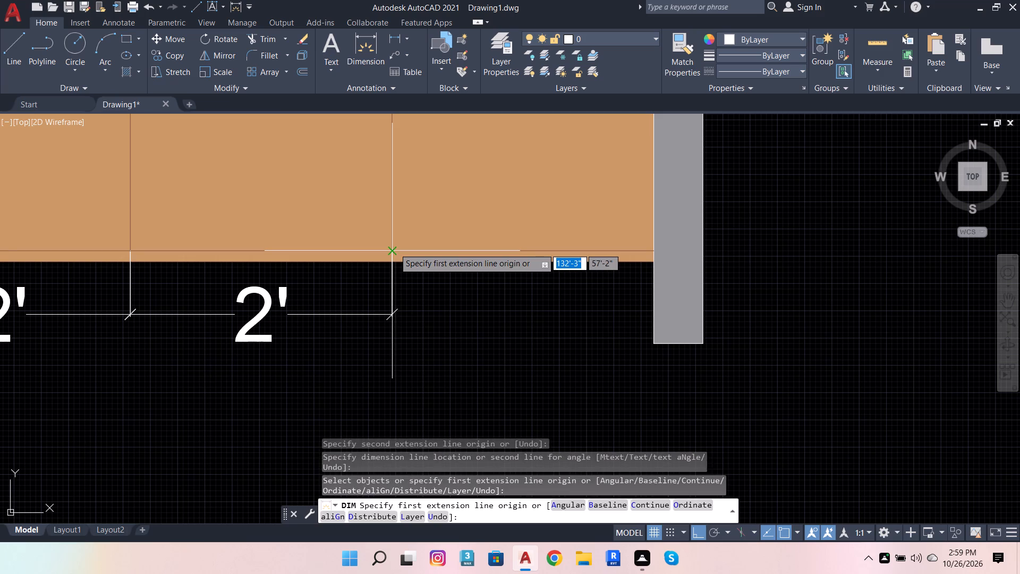
click(394, 248)
click(651, 247)
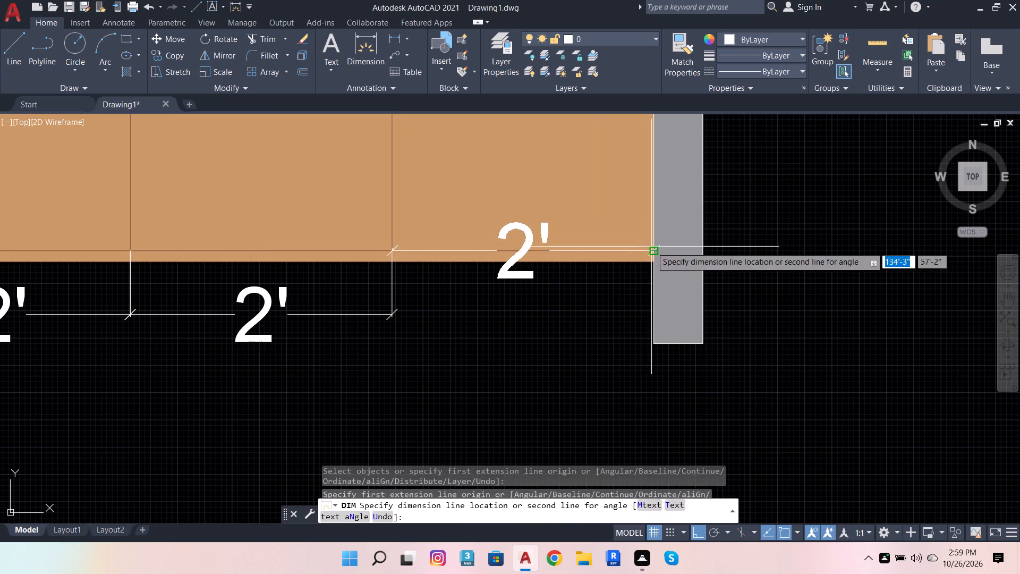
click(390, 313)
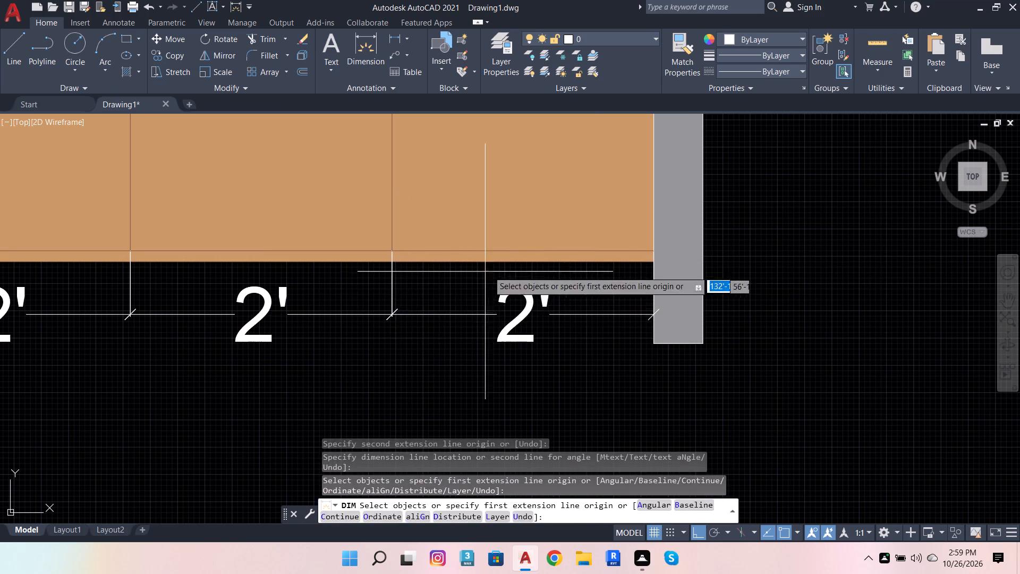
scroll(497, 271, down, 2)
key(space)
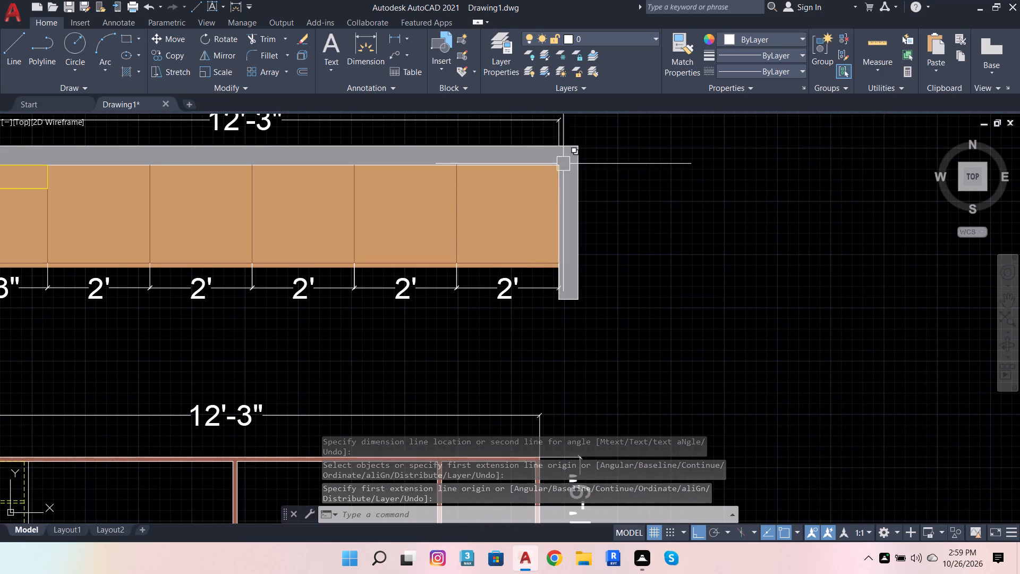
Dimension the plan cabinet's depth along the right wall's inner face, placing it outside the right wall, and end dimensioning.
click(362, 36)
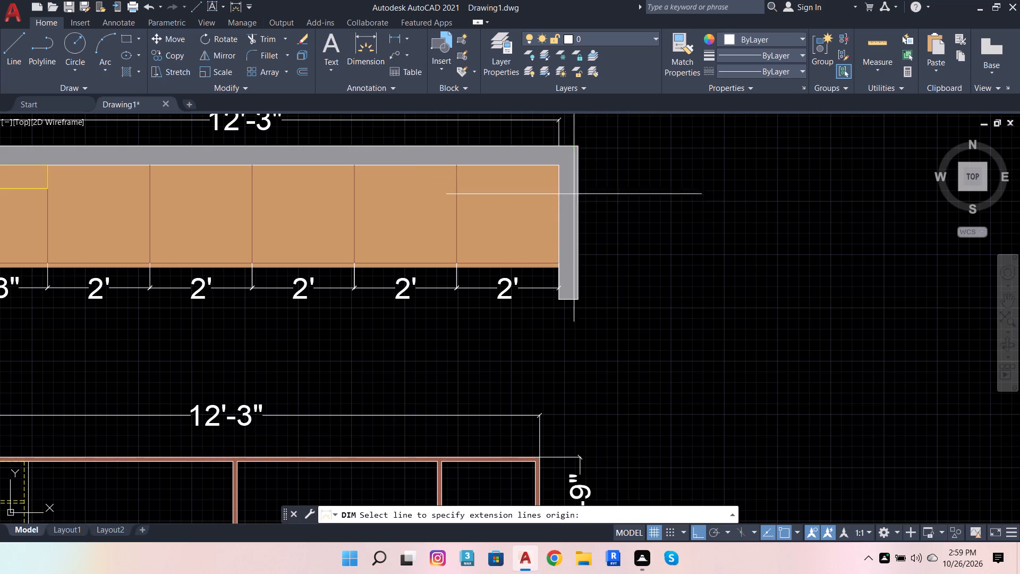
click(557, 196)
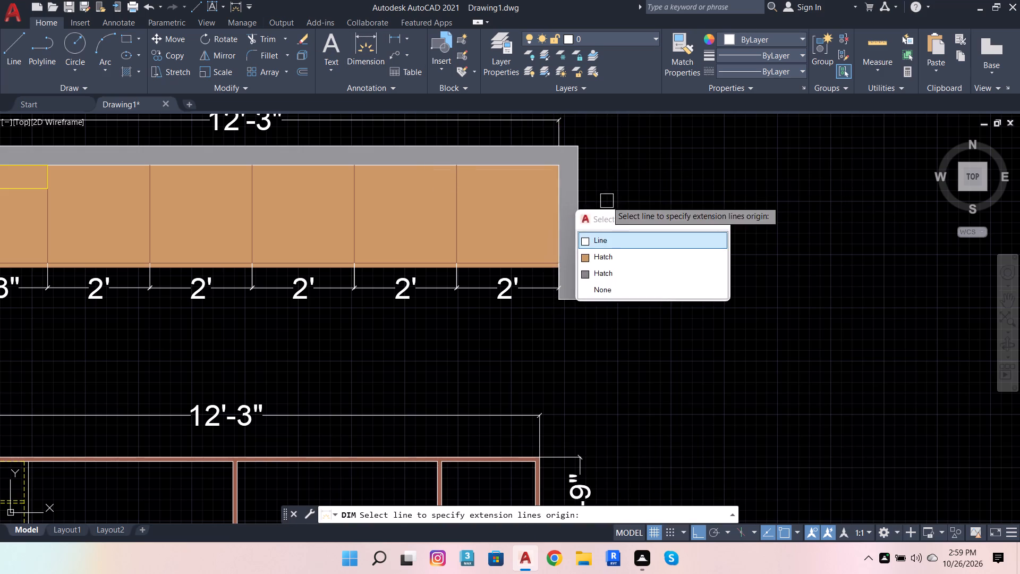
click(636, 202)
key(Escape)
key(Escape)
key(Escape)
key(Escape)
key(Escape)
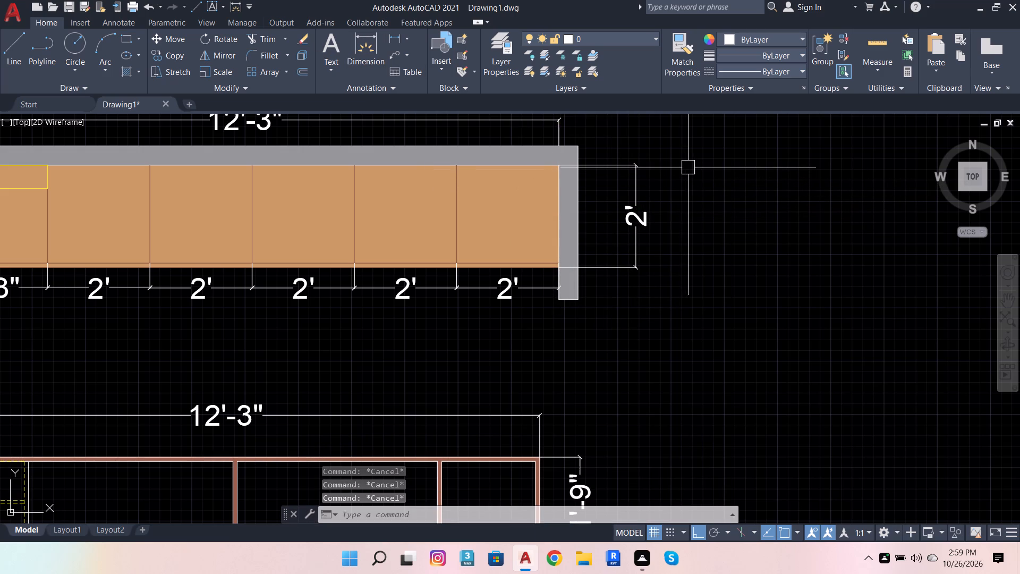
key(Escape)
key(Escape)
key(Escape)
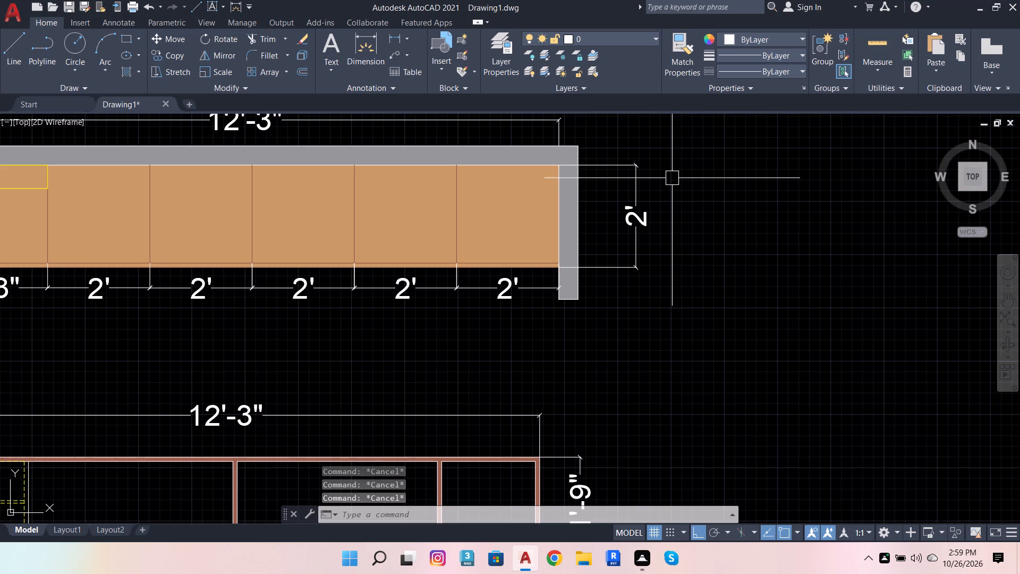
Dimension the width of the small yellow rectangle beside the hatched column, placing it below the rectangle inside the first panel.
scroll(659, 207, down, 2)
scroll(337, 199, up, 3)
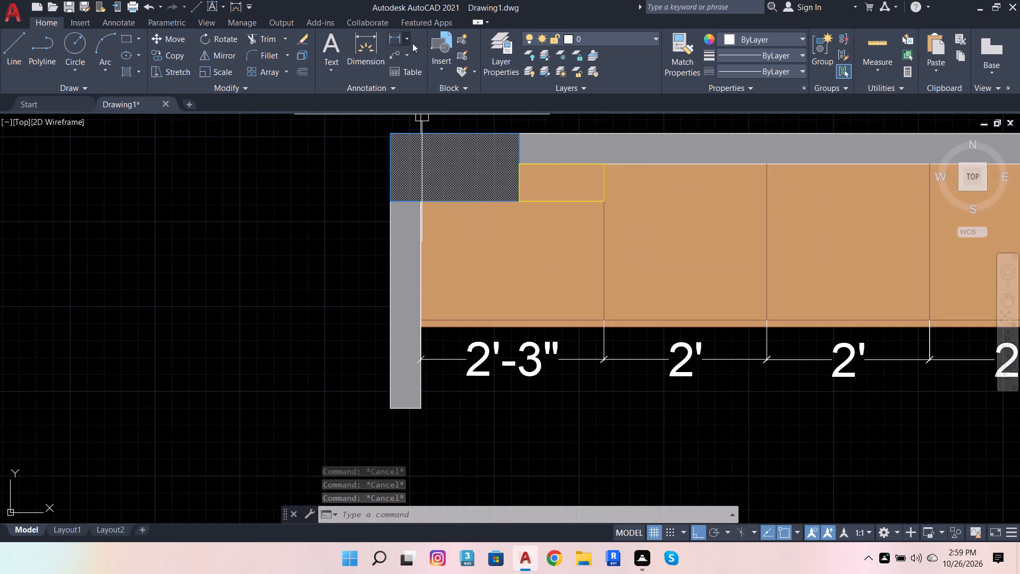
click(351, 44)
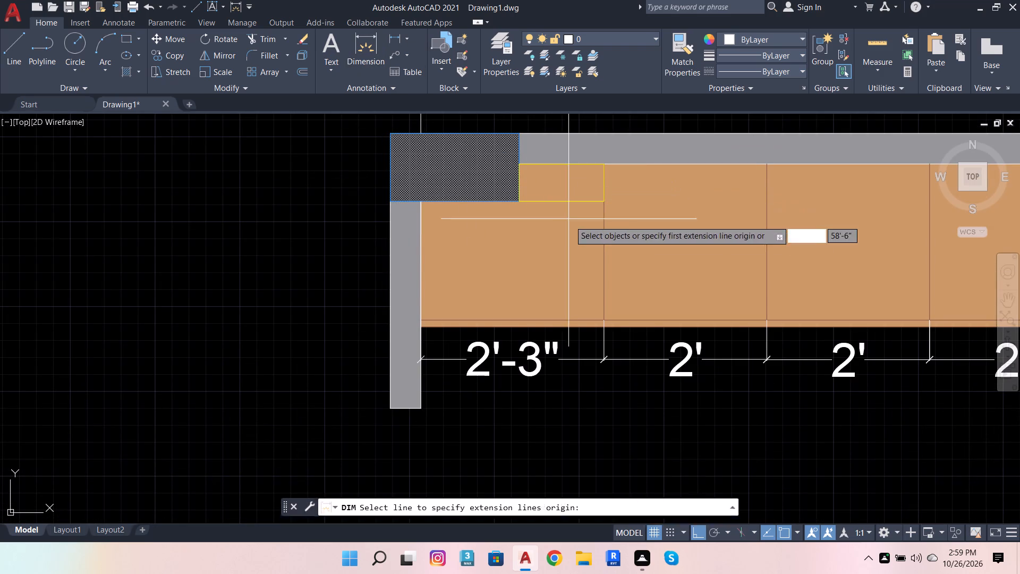
click(560, 205)
click(560, 215)
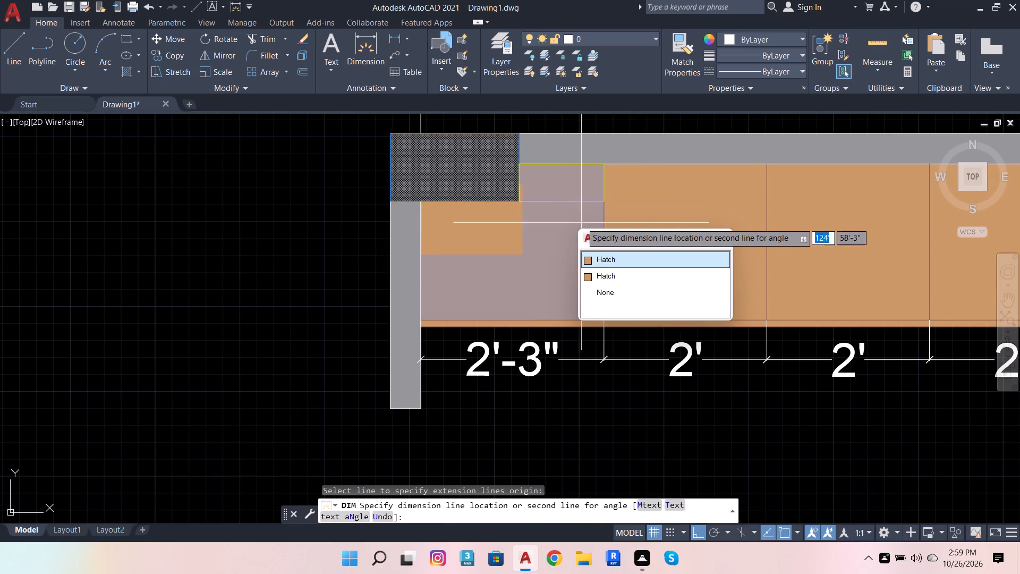
key(Escape)
click(582, 246)
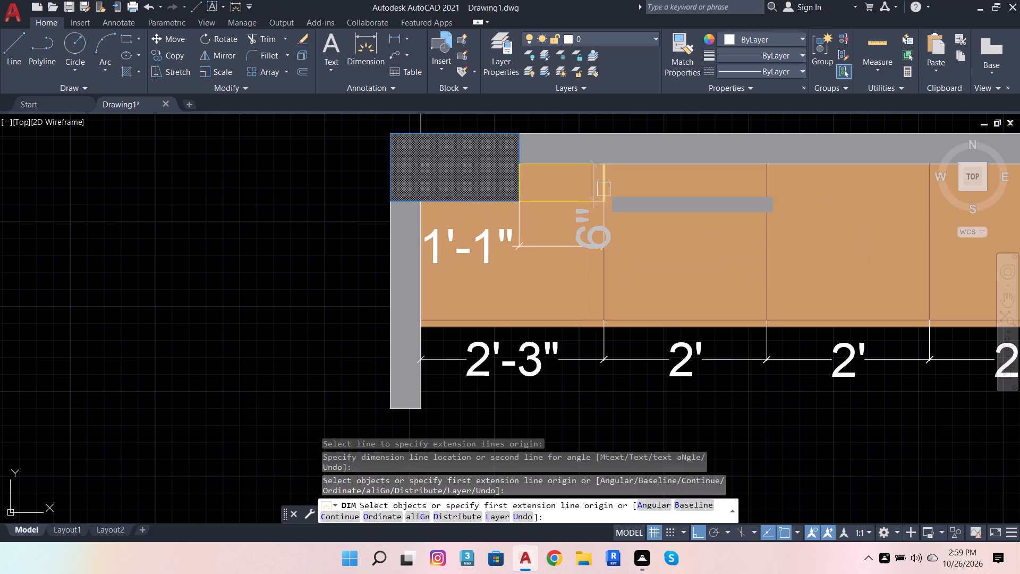
Dimension the yellow rectangle's depth along its right edge, placing it just beyond that edge, and end dimensioning.
click(603, 184)
click(618, 190)
key(Escape)
key(Escape)
key(Escape)
key(Escape)
key(Escape)
key(Escape)
key(Escape)
key(Escape)
key(Escape)
key(Escape)
key(Escape)
key(Escape)
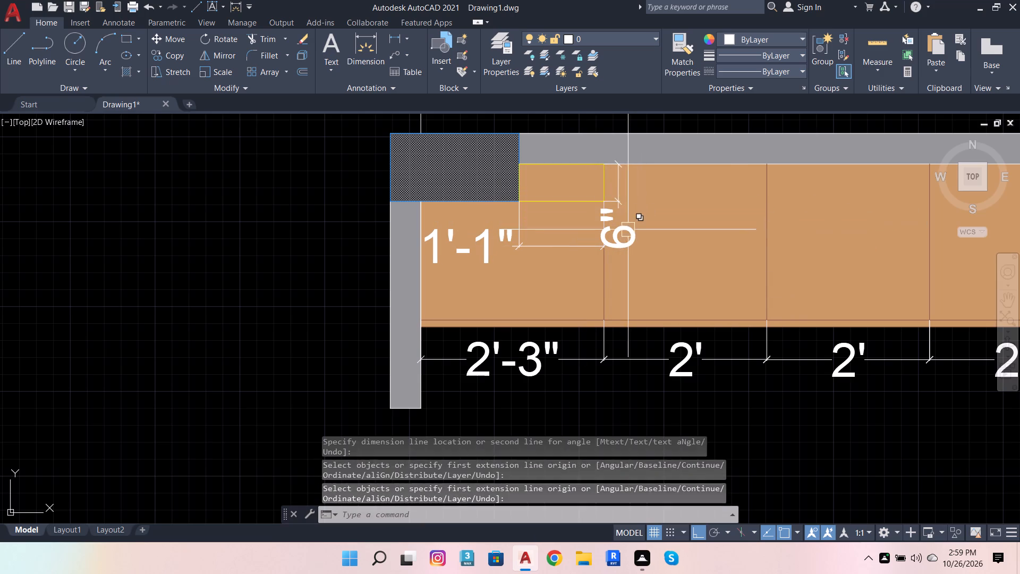
Override the text of the yellow rectangle's depth dimension with 7".
triple_click(626, 240)
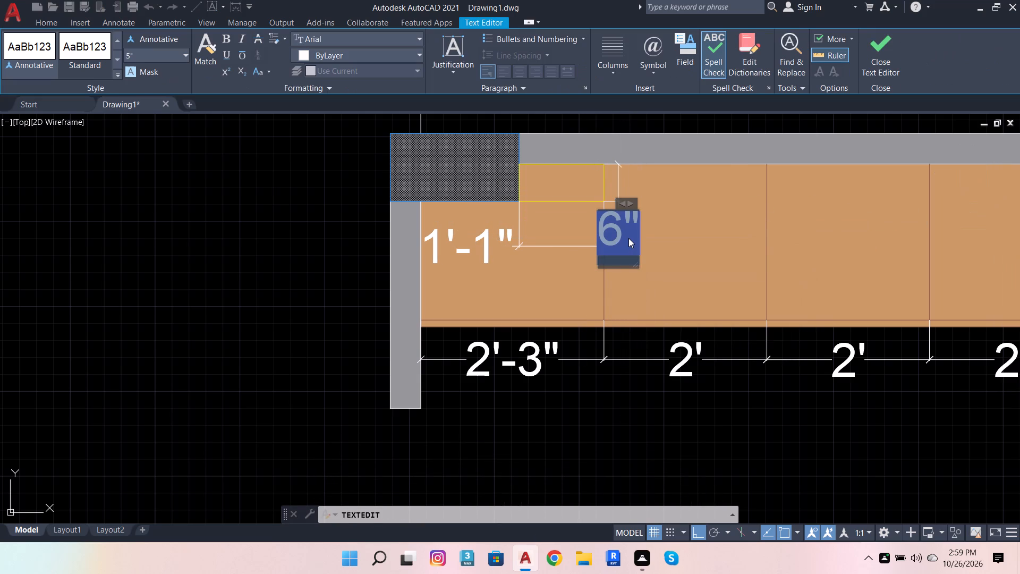
double_click(628, 238)
key(BackSpace)
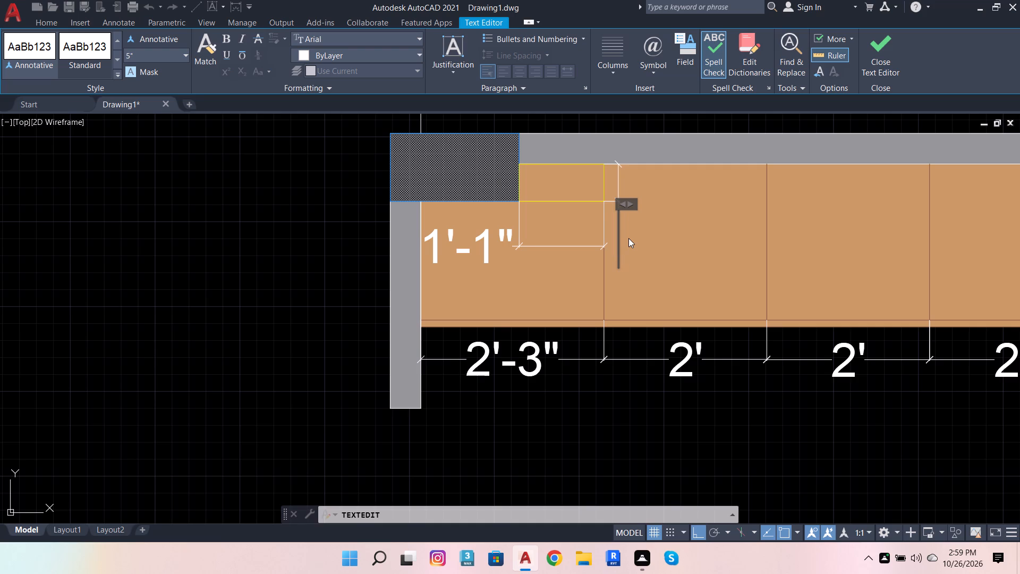
text(7")
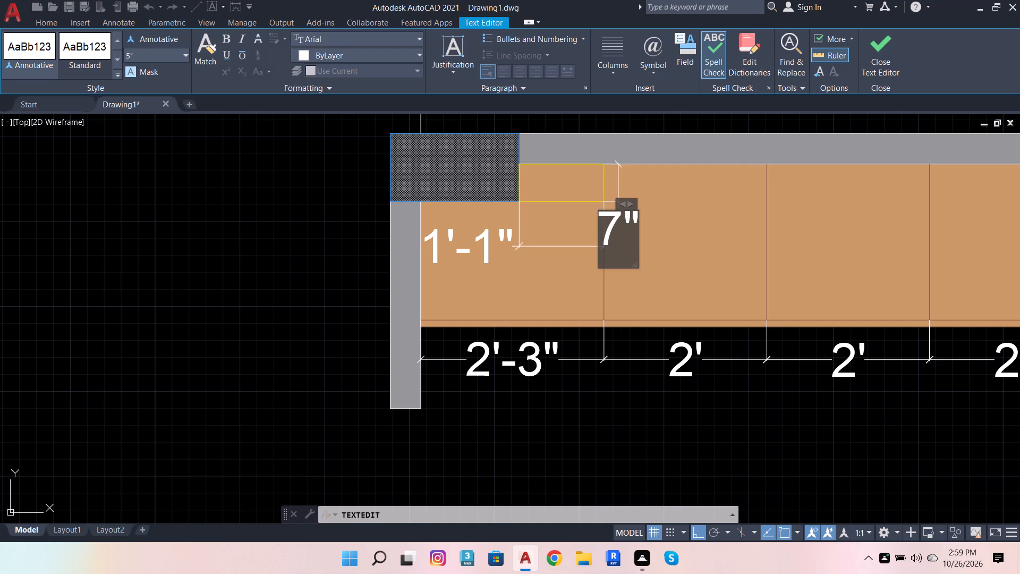
click(564, 394)
scroll(485, 229, up, 2)
key(Escape)
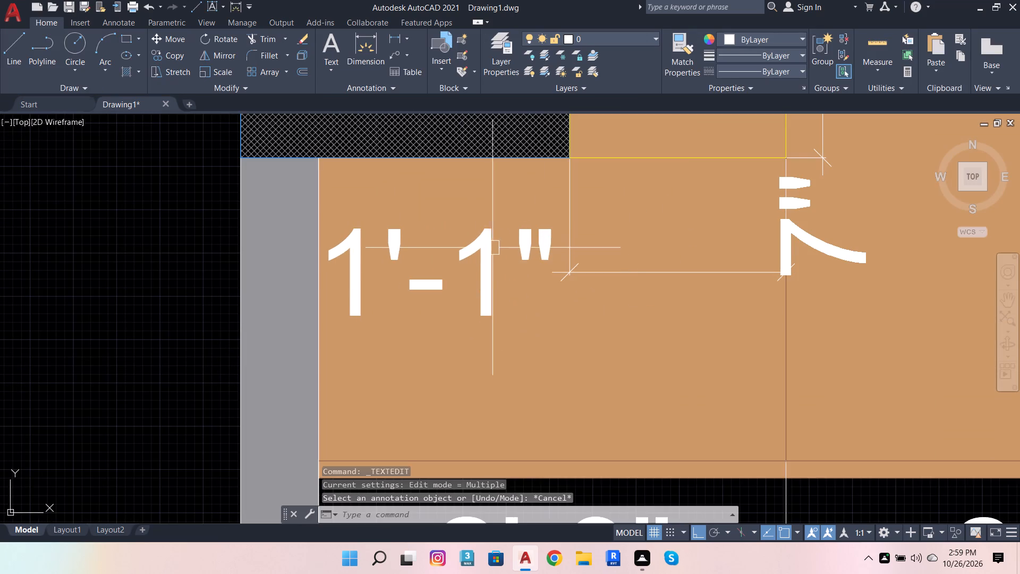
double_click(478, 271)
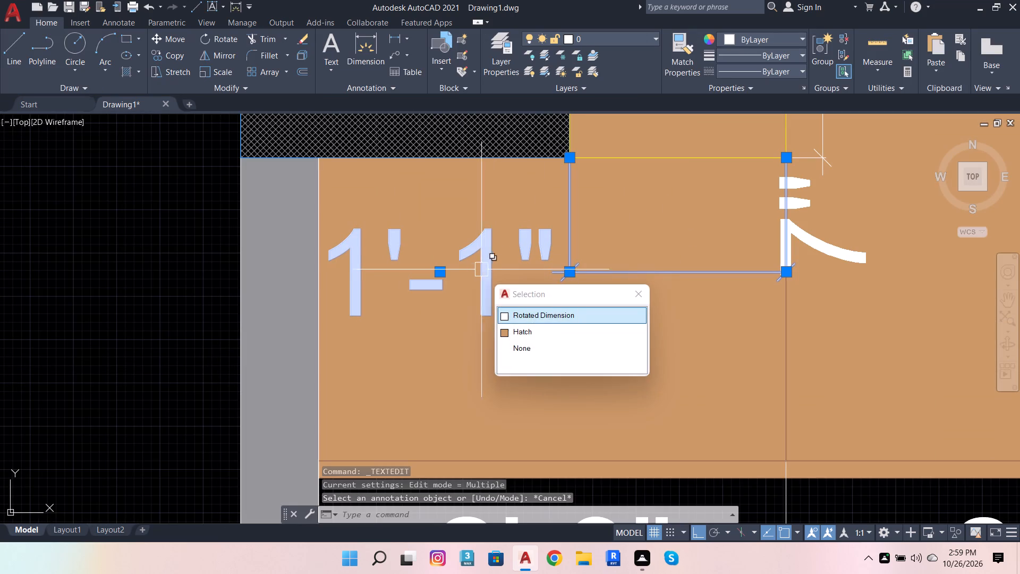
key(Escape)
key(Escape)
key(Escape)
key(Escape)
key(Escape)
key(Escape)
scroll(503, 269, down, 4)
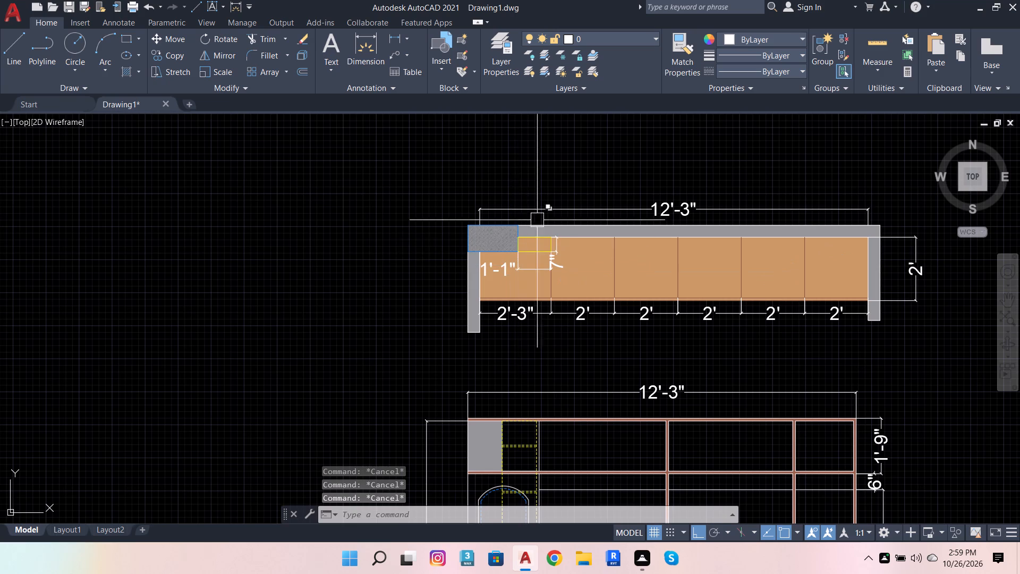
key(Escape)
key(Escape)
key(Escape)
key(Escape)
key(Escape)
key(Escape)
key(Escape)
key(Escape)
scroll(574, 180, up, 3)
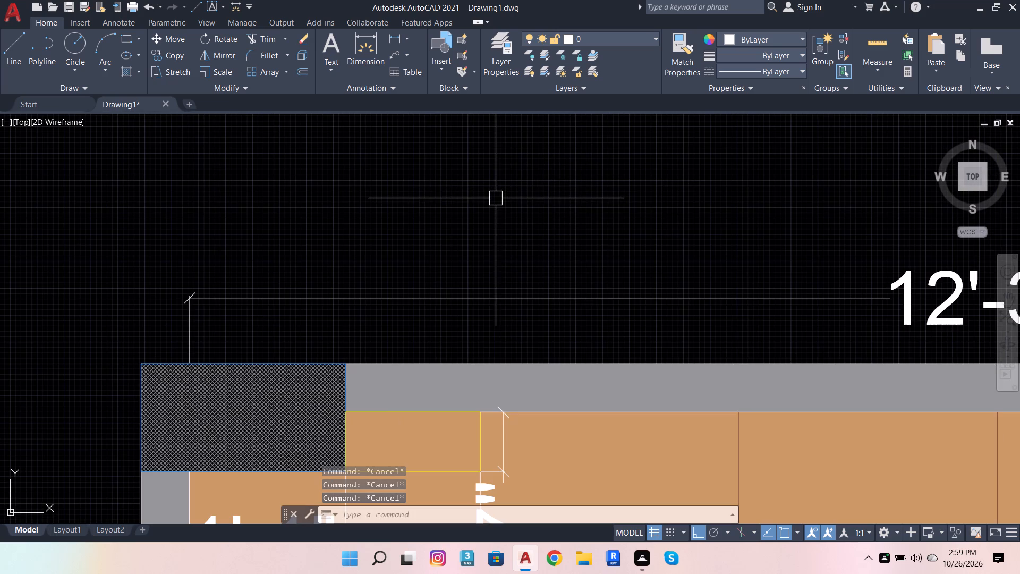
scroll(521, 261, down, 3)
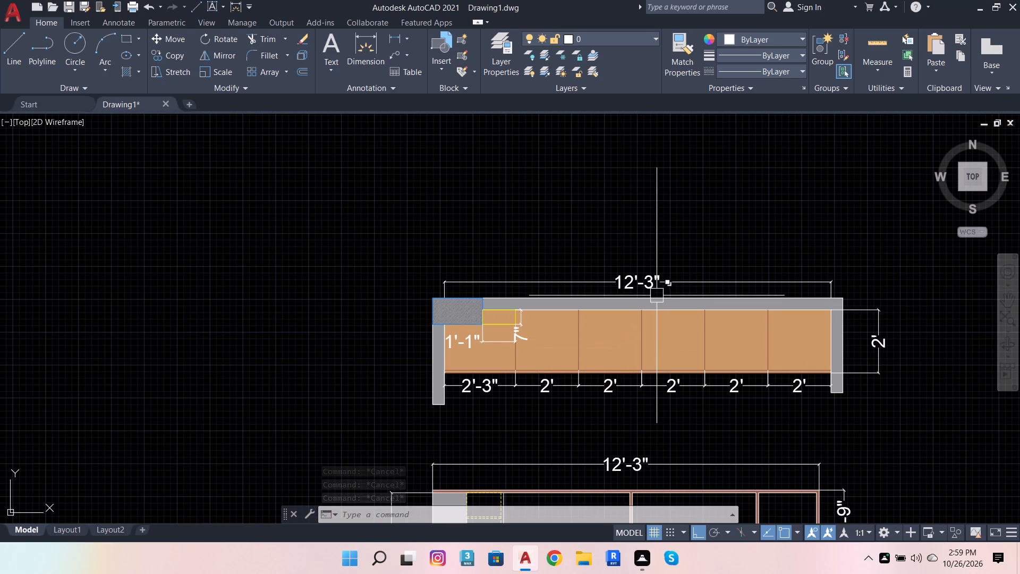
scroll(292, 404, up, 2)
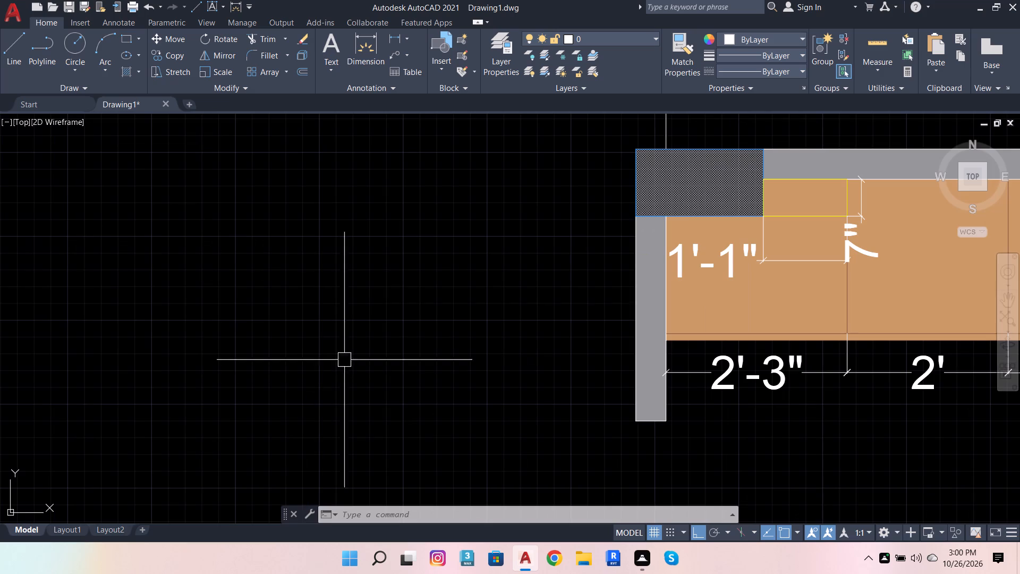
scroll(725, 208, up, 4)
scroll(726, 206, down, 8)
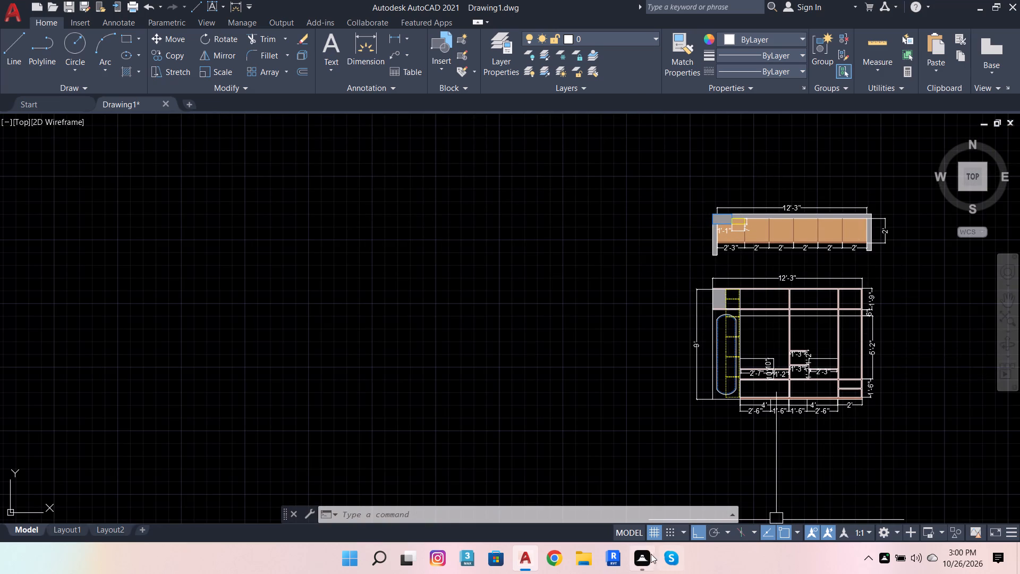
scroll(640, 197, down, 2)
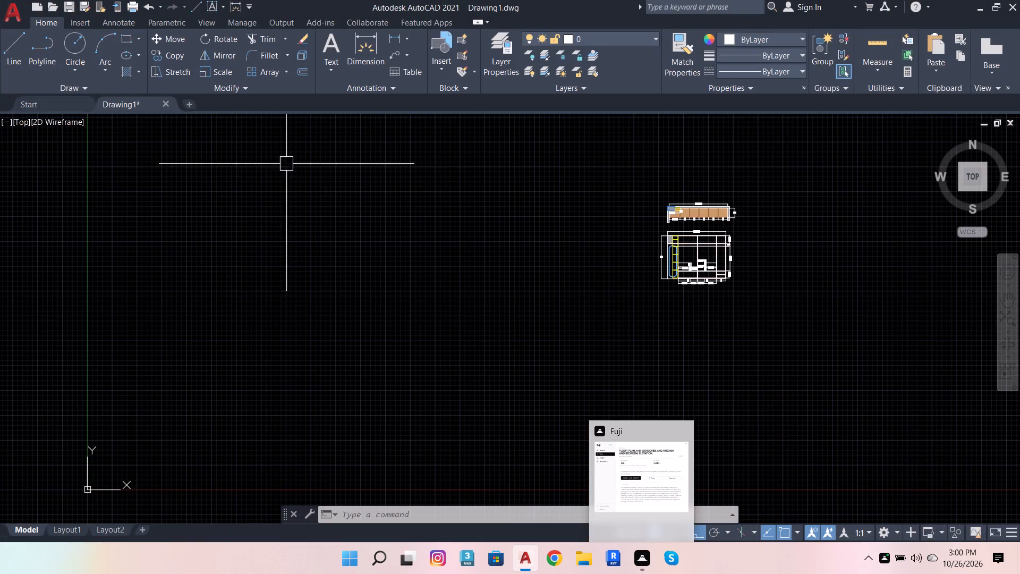
Start saving the drawing and browse to the work folder inside fuji interior on drive D.
key(ctrl+s)
key(ctrl+s)
key(ctrl+s)
key(ctrl+s)
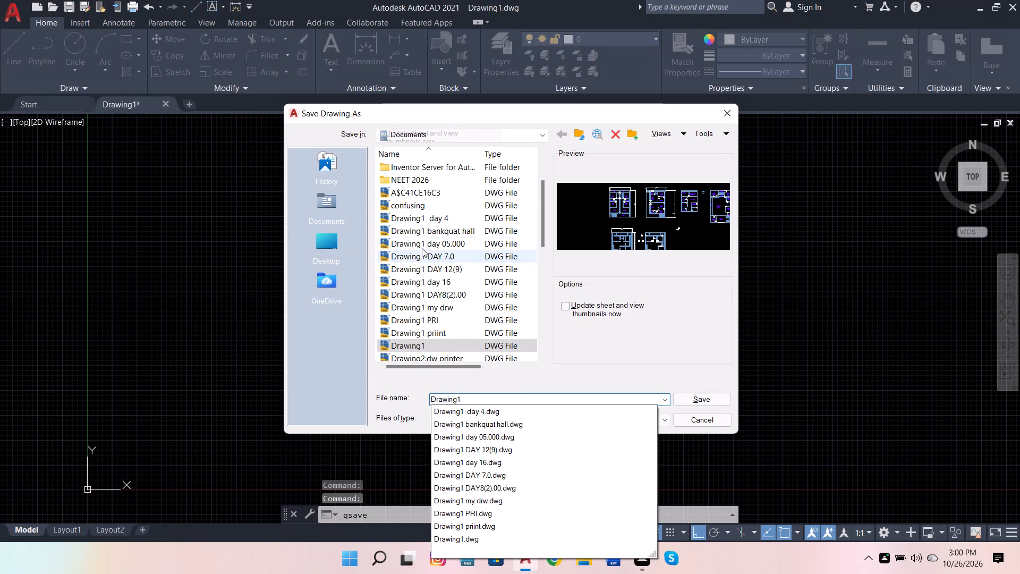
double_click(328, 235)
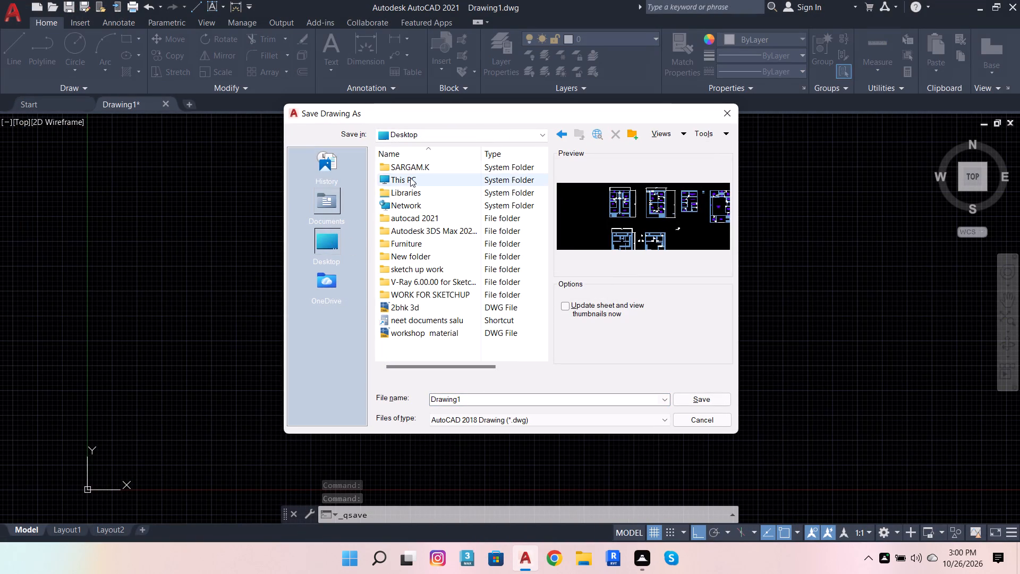
double_click(410, 178)
click(471, 296)
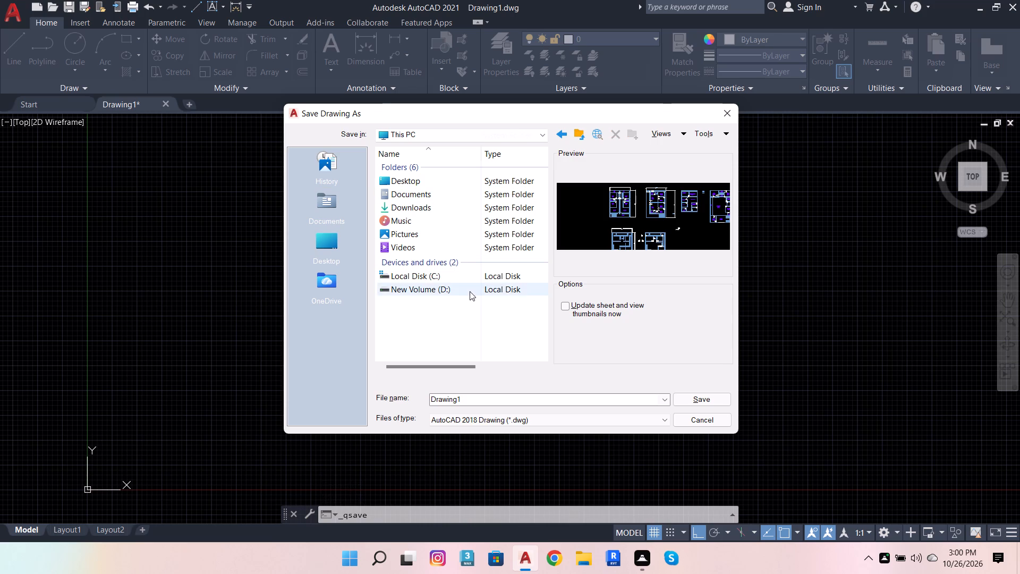
double_click(469, 290)
double_click(451, 205)
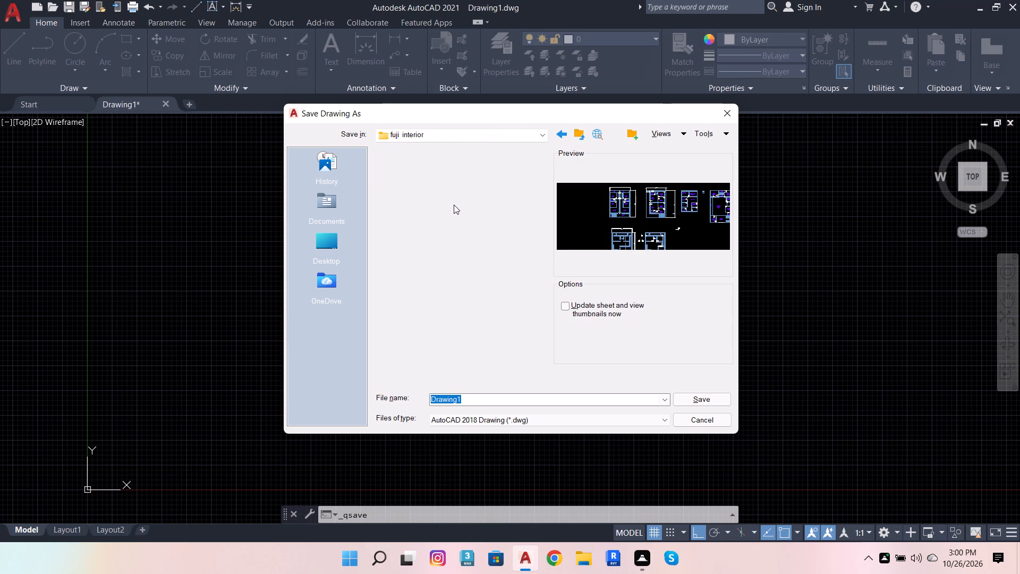
double_click(461, 195)
Name the drawing file Drawing1DAY13(3) and save it in the AutoCAD 2018 drawing format.
click(490, 394)
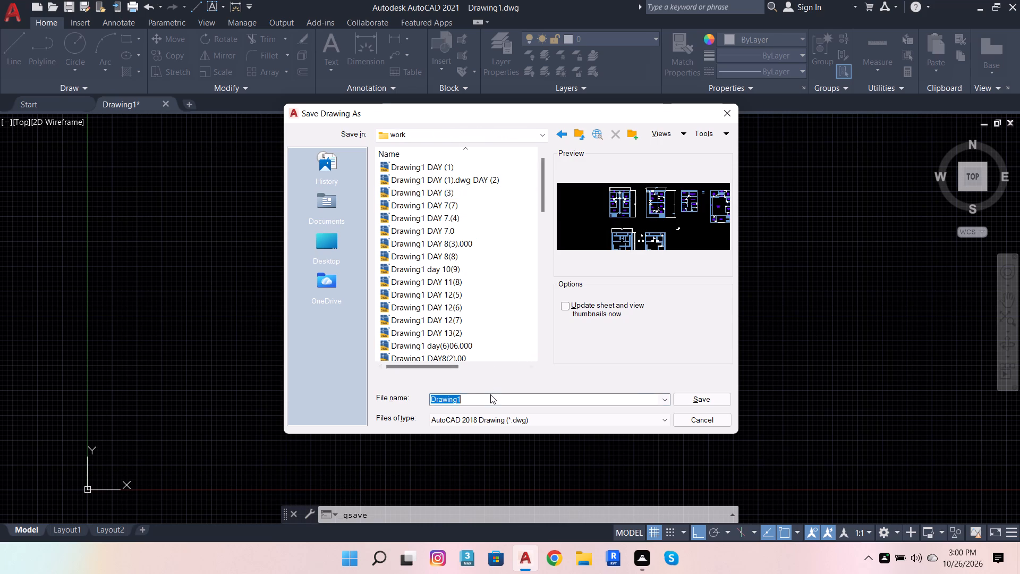
click(491, 400)
text(DAY)
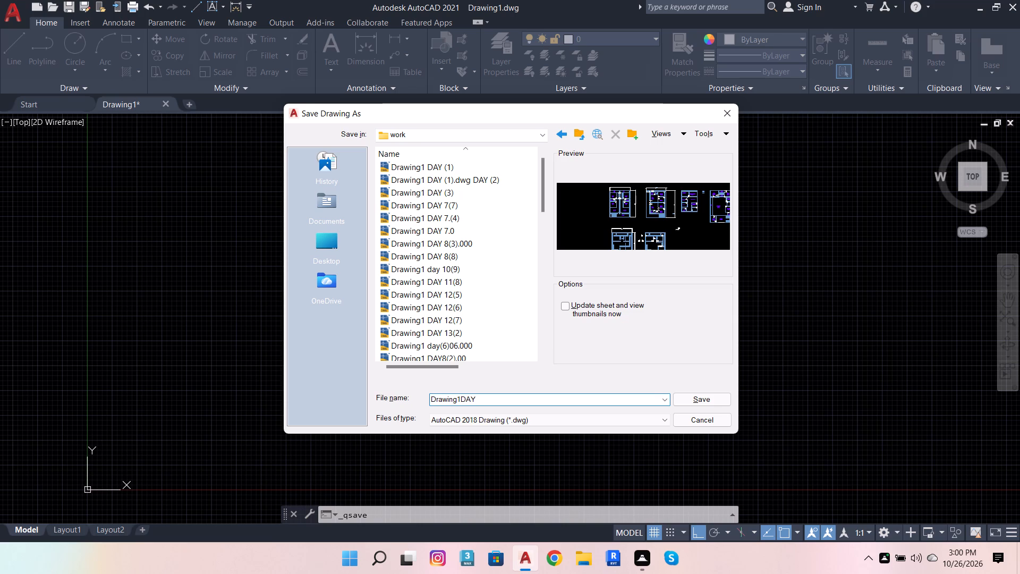
key(3)
key(shift+parenleft)
key(BackSpace)
key(BackSpace)
text(13)
key(shift+parenleft)
key(3)
key(shift+parenright)
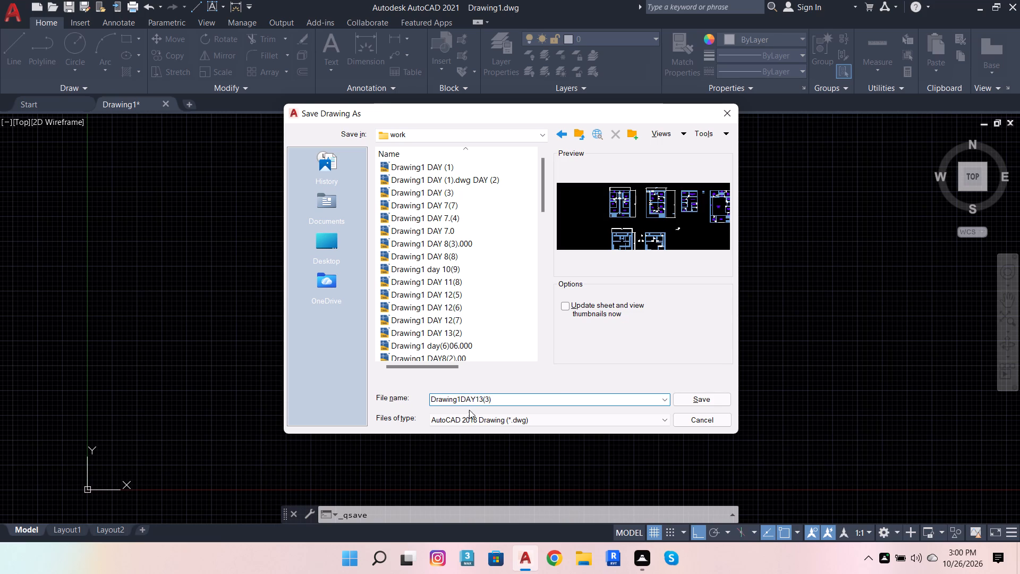
click(693, 404)
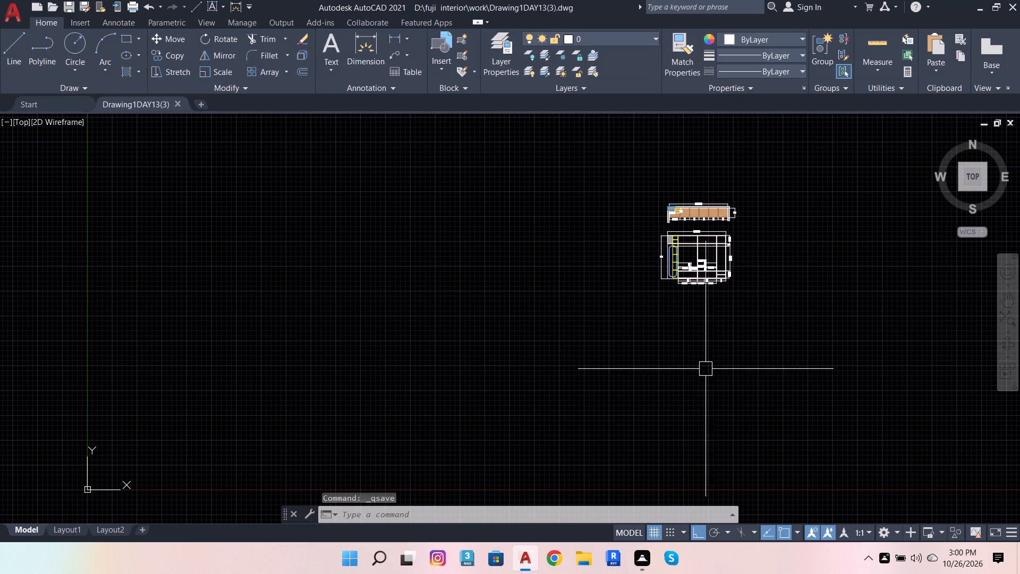
Save the drawing again under its current name.
scroll(755, 281, up, 3)
scroll(758, 277, down, 3)
scroll(766, 218, up, 3)
scroll(681, 137, up, 2)
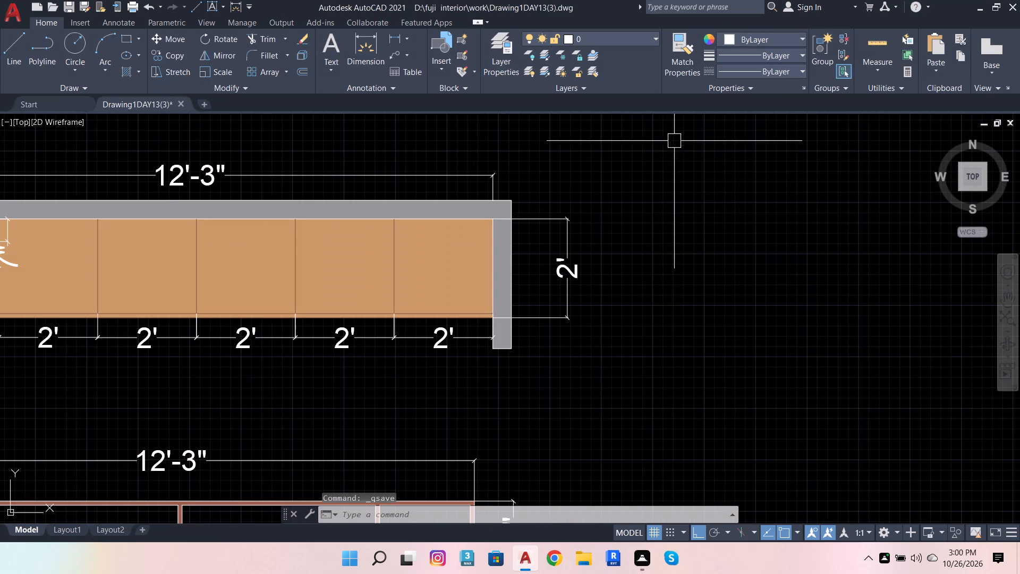
key(ctrl+s)
key(ctrl+s)
key(ctrl+s)
key(ctrl+s)
key(ctrl+s)
key(ctrl+s)
key(ctrl+s)
key(ctrl+s)
key(ctrl+s)
key(ctrl+s)
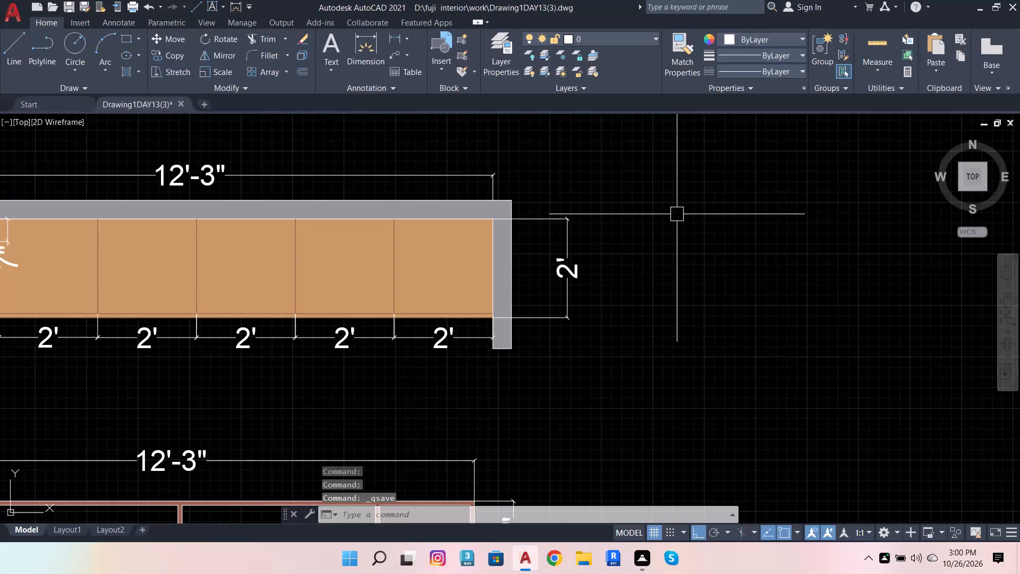
Close AutoCAD.
click(1019, 0)
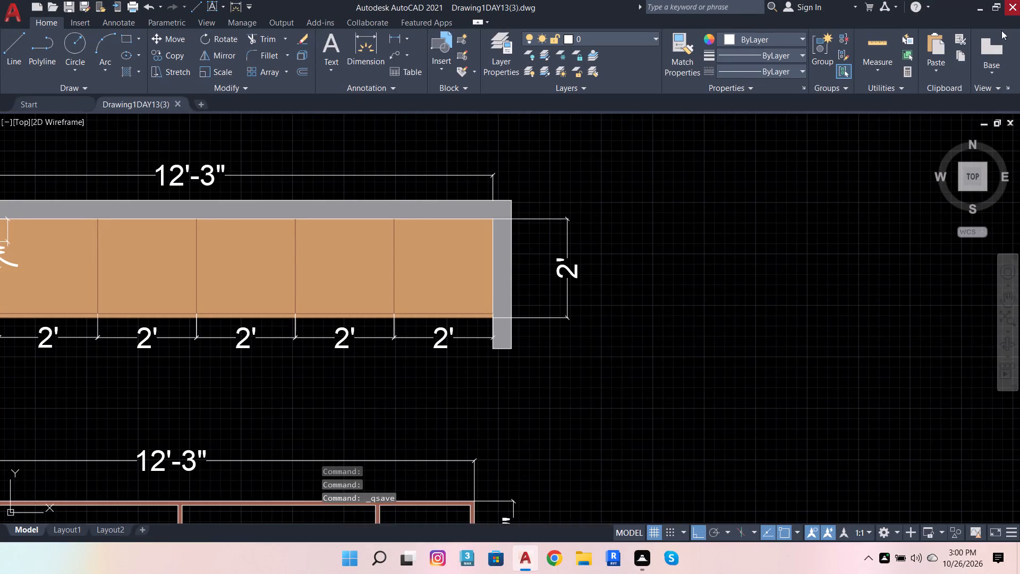
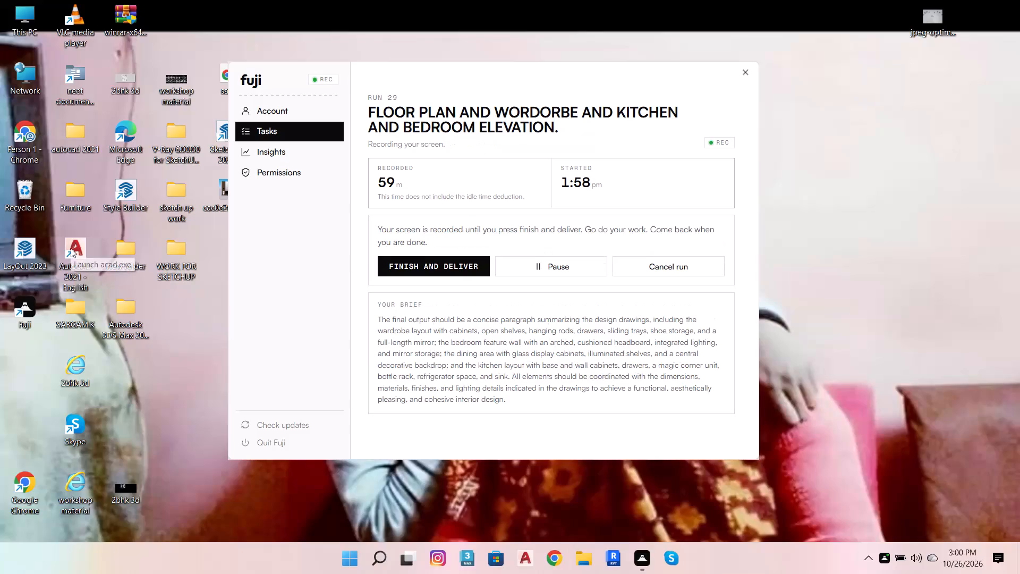
Launch AutoCAD 2021 again from the desktop.
double_click(71, 248)
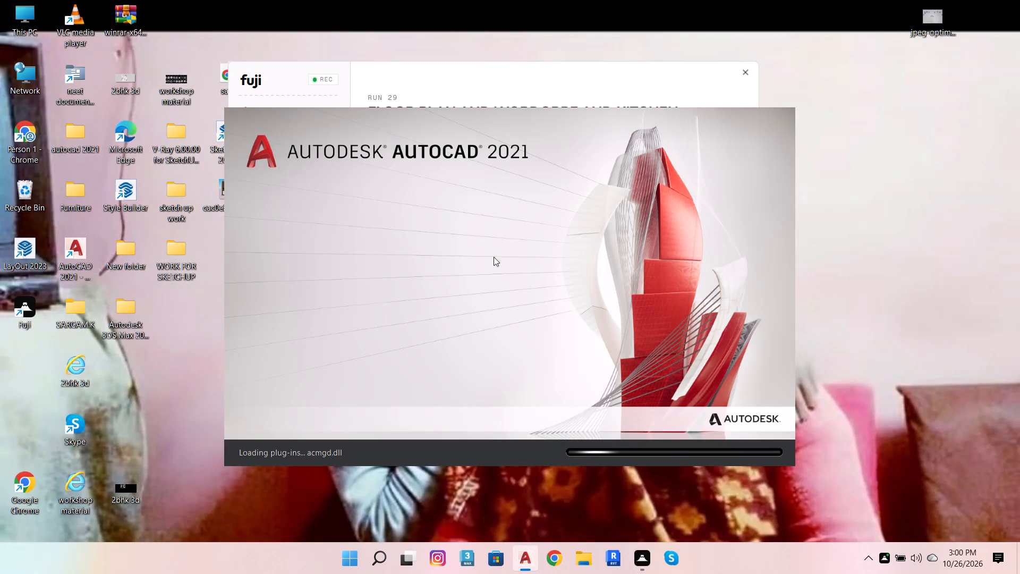
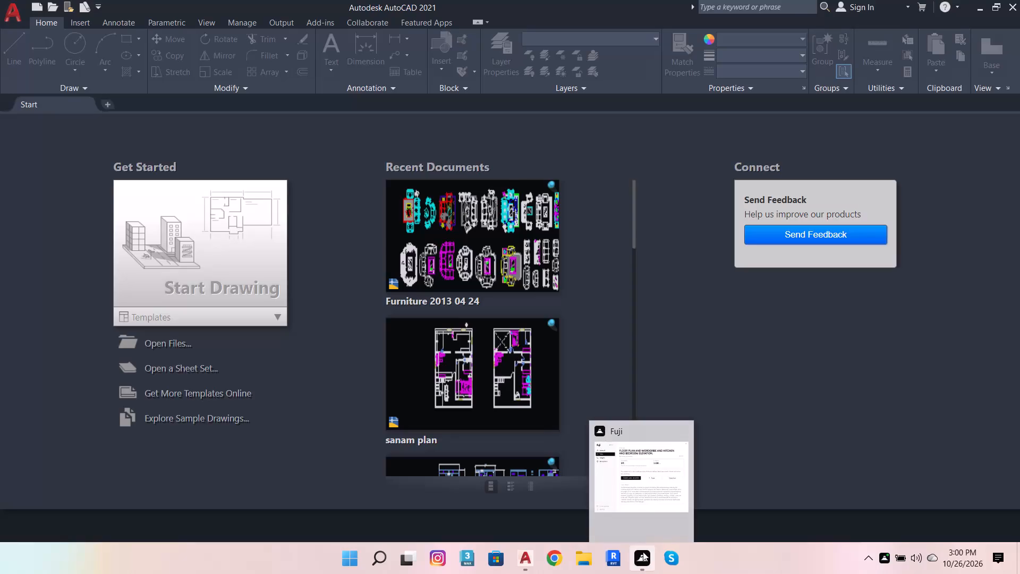
Start a new blank drawing.
click(195, 246)
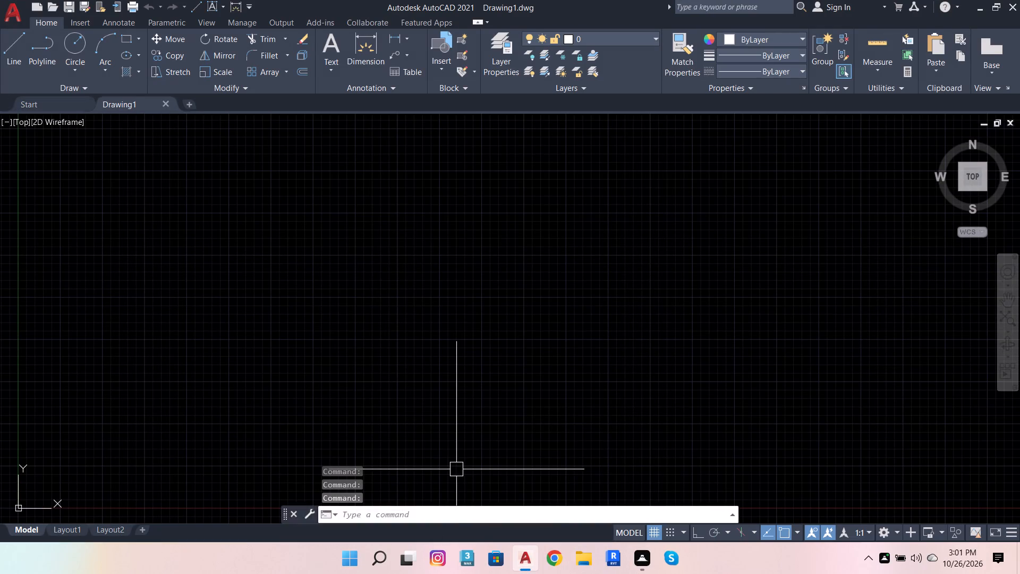
Open the Options dialog and apply the existing Open and Save settings.
click(418, 511)
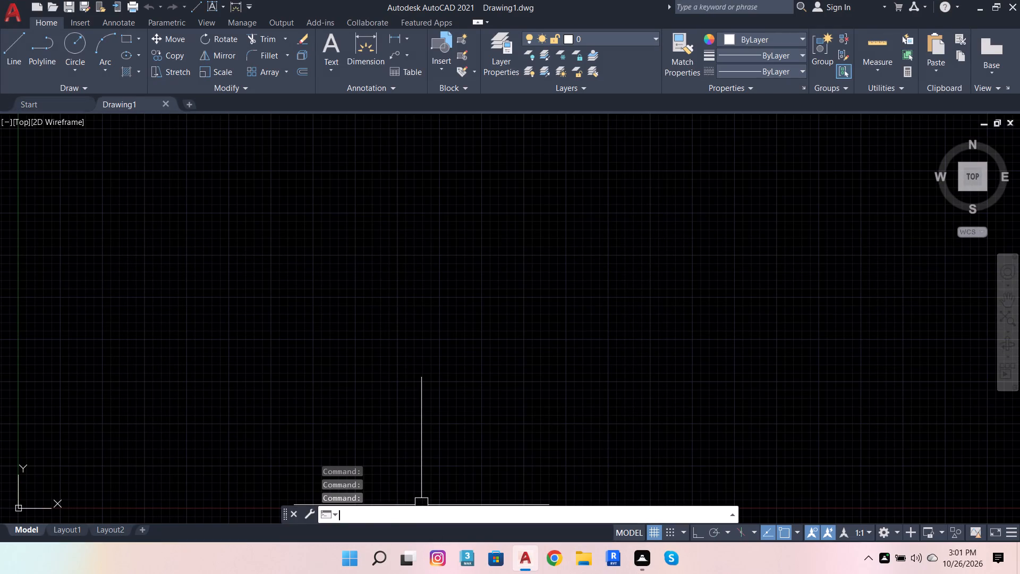
text(OP)
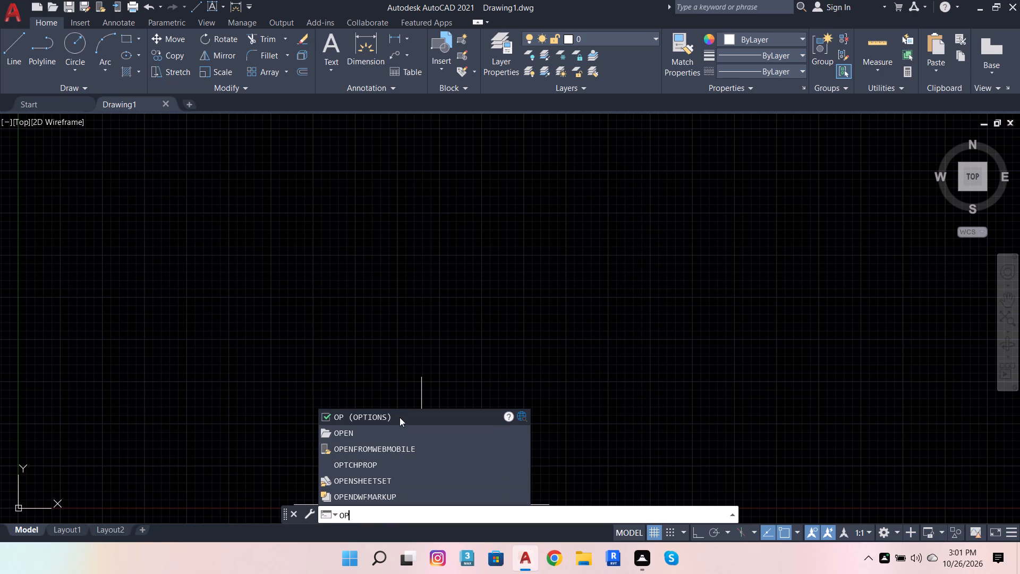
click(400, 417)
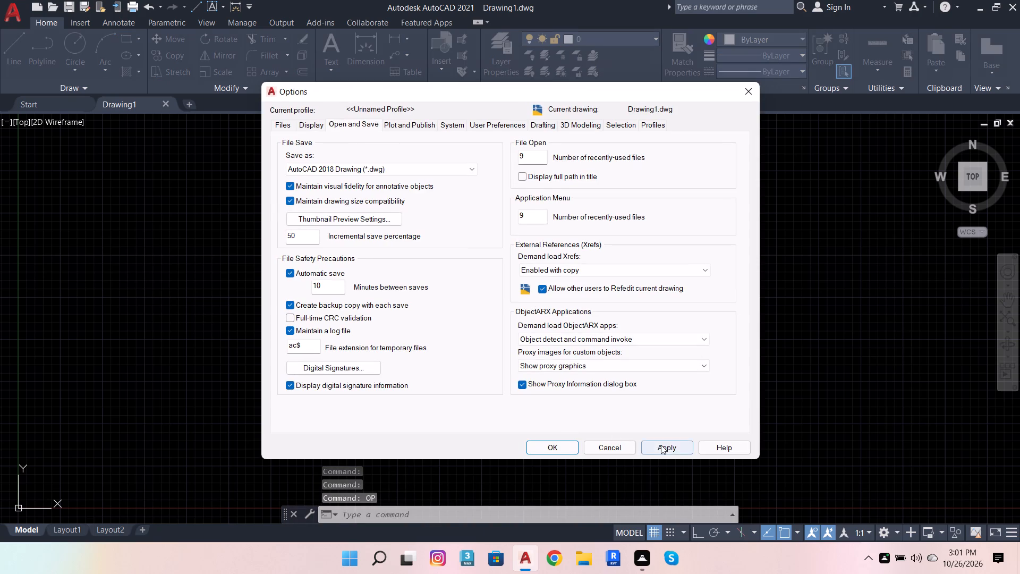
click(664, 446)
click(551, 443)
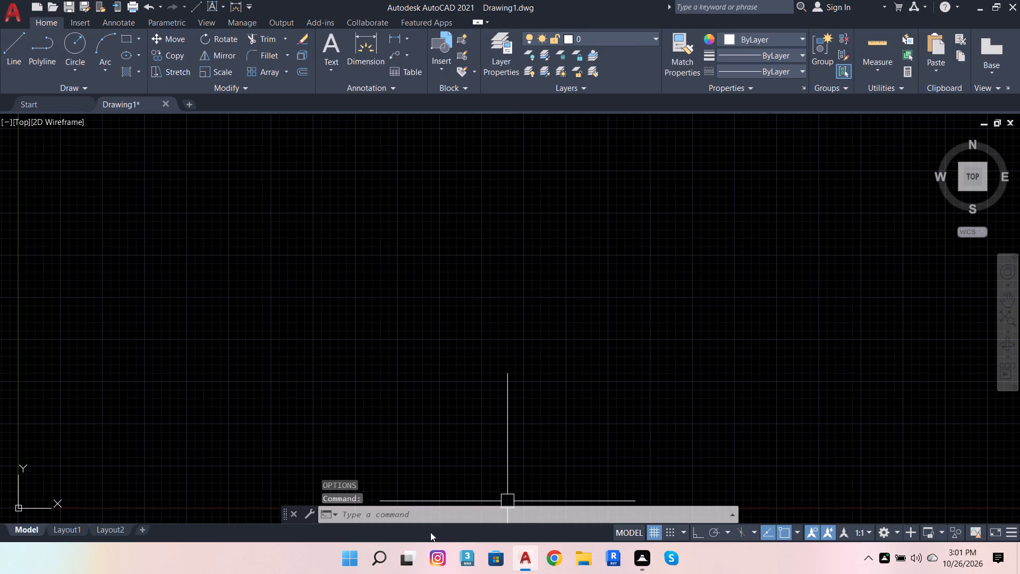
Configure the drawing units to architectural length with 0'-0" precision, and reopen the units dialog to confirm them.
click(438, 514)
text(UNIT)
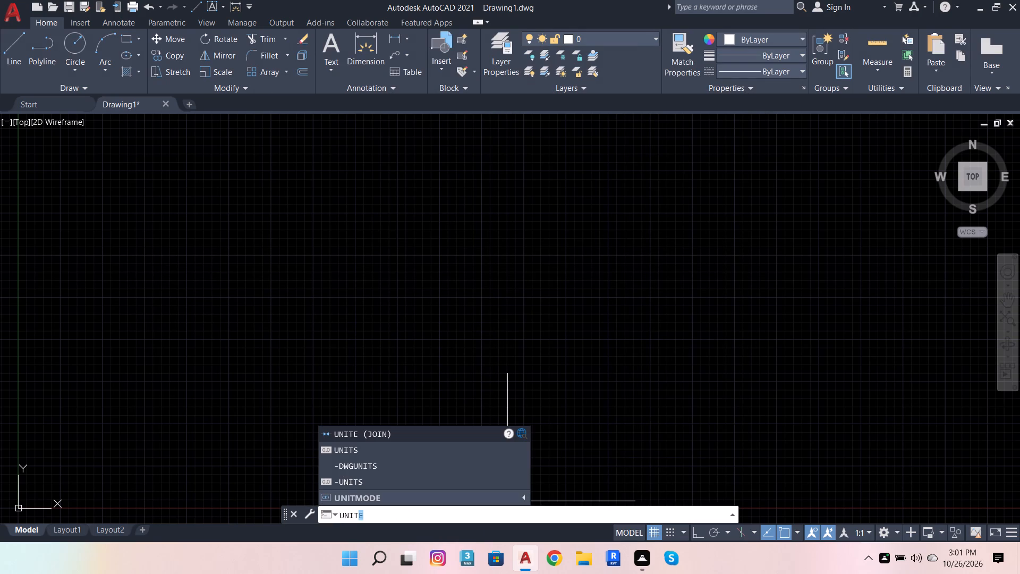
click(407, 448)
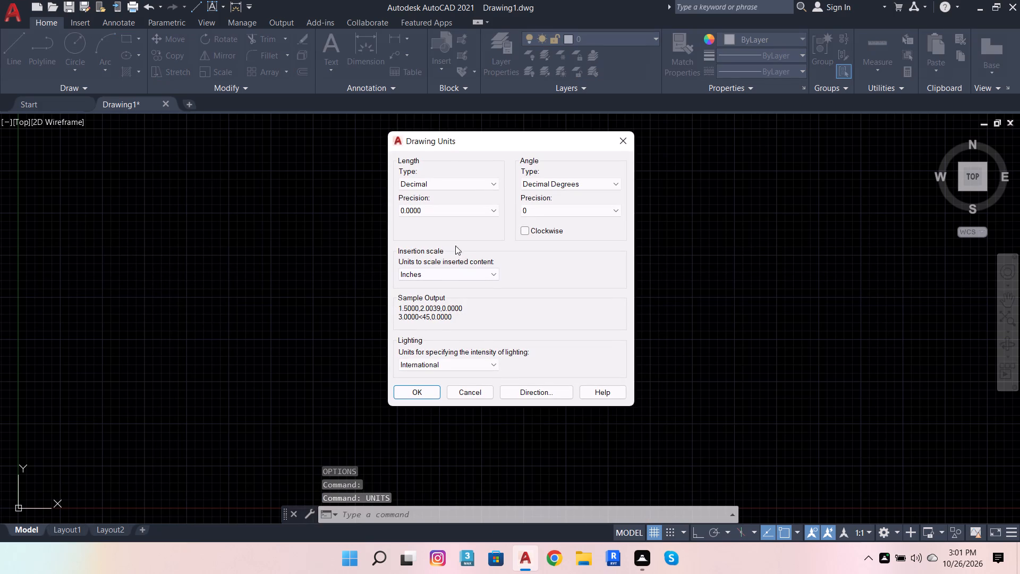
click(478, 187)
click(480, 197)
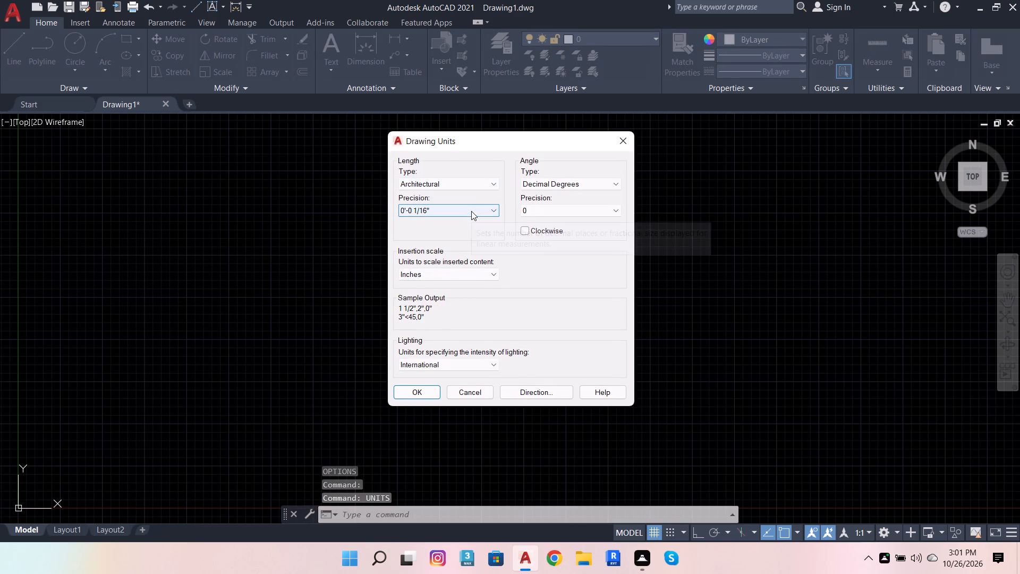
click(471, 211)
click(469, 219)
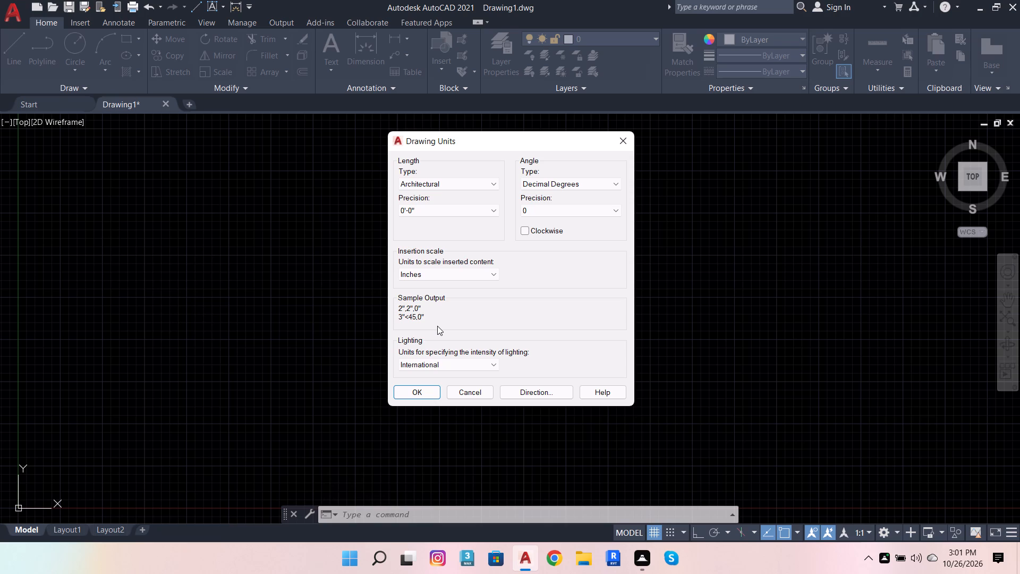
click(424, 398)
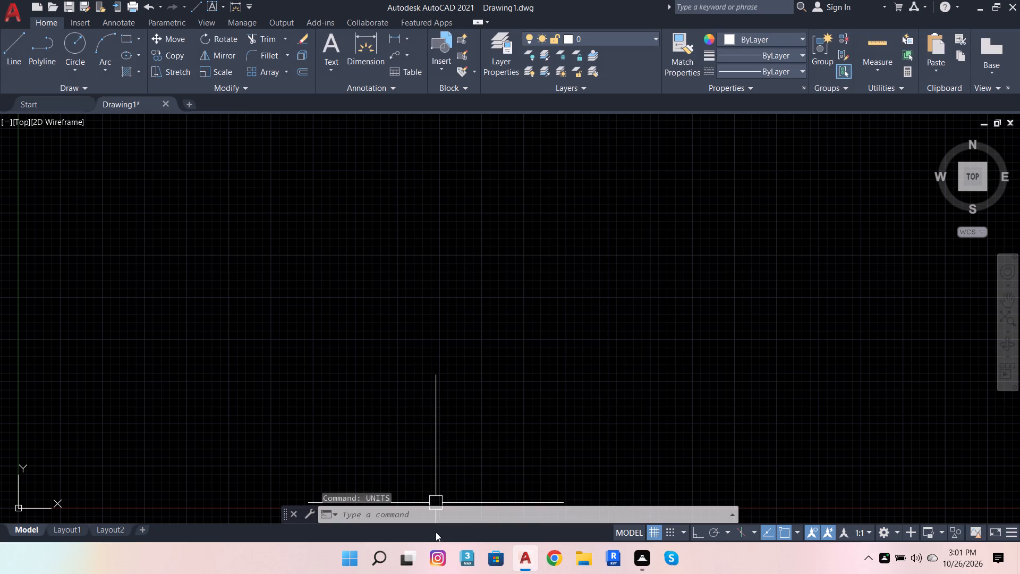
click(449, 505)
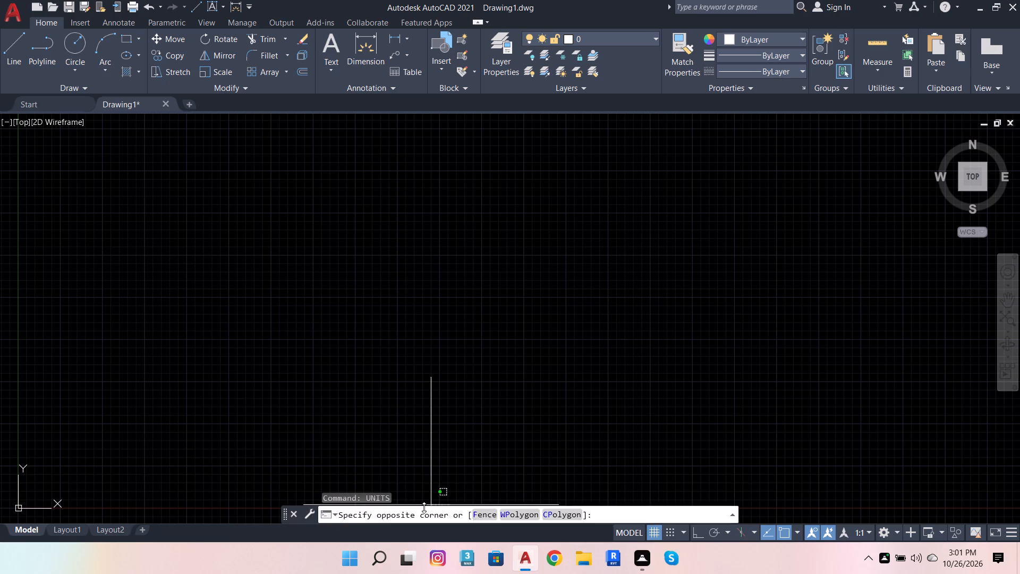
key(Escape)
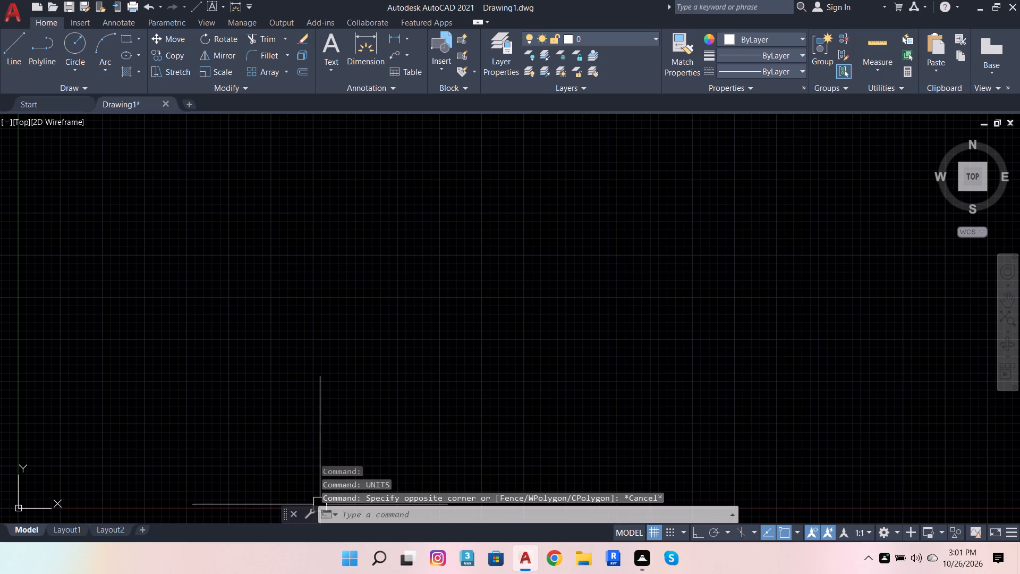
click(331, 513)
click(358, 479)
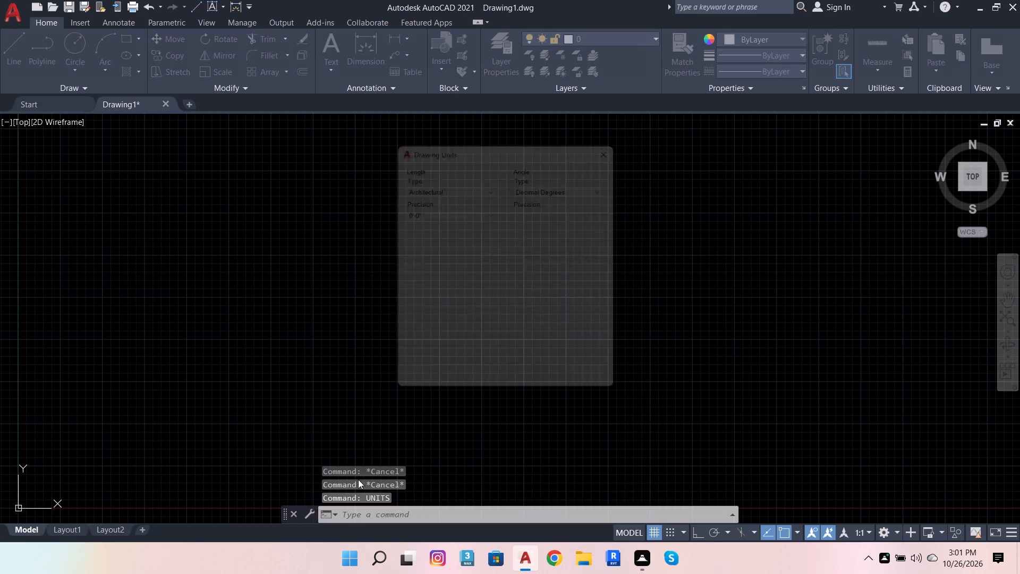
click(411, 393)
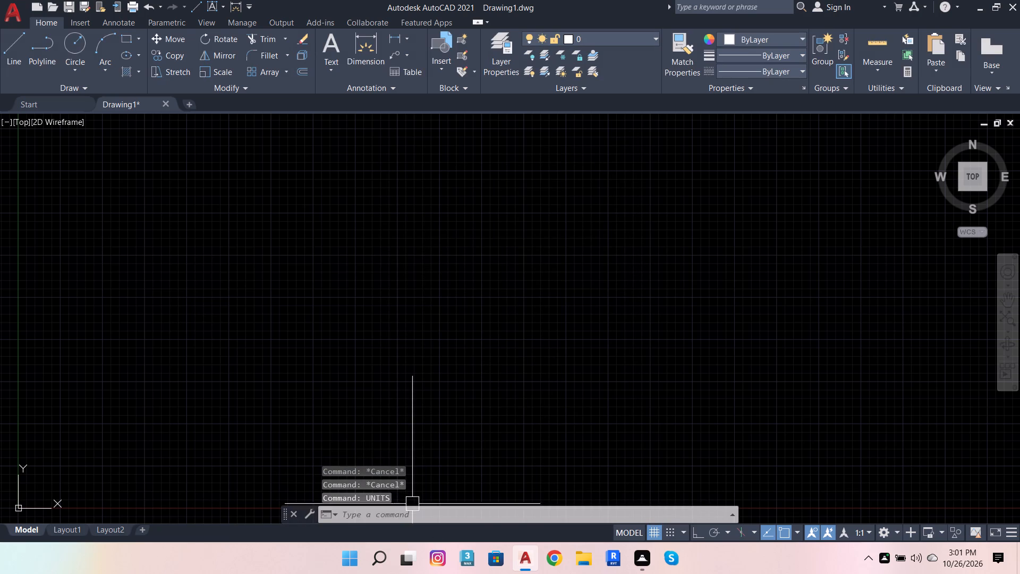
Set the model space limits from the default 0,0 corner to an upper corner of 30',60' and show the whole area.
click(409, 514)
text(LIMI)
text(TS)
key(Return)
key(Return)
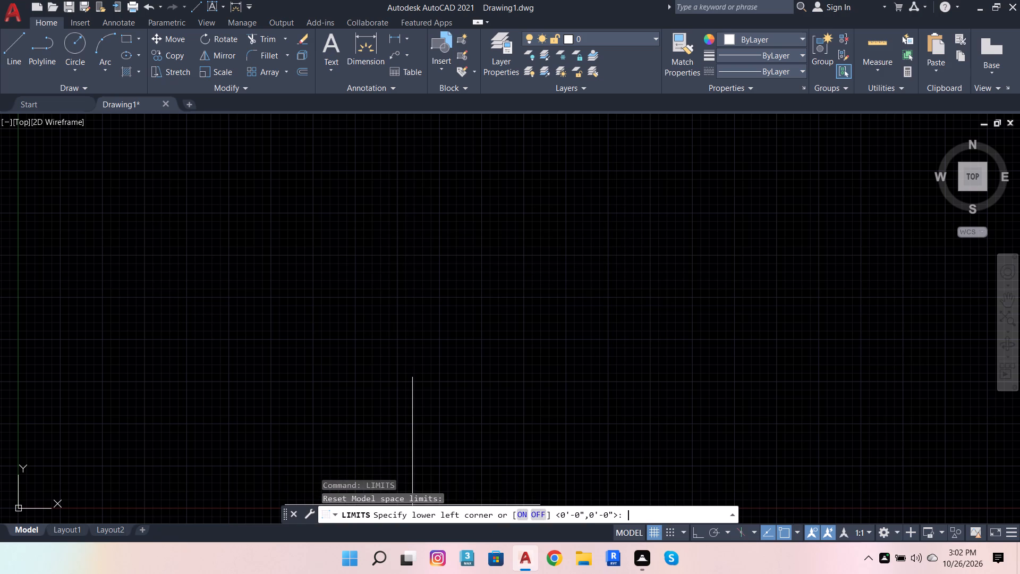
click(582, 510)
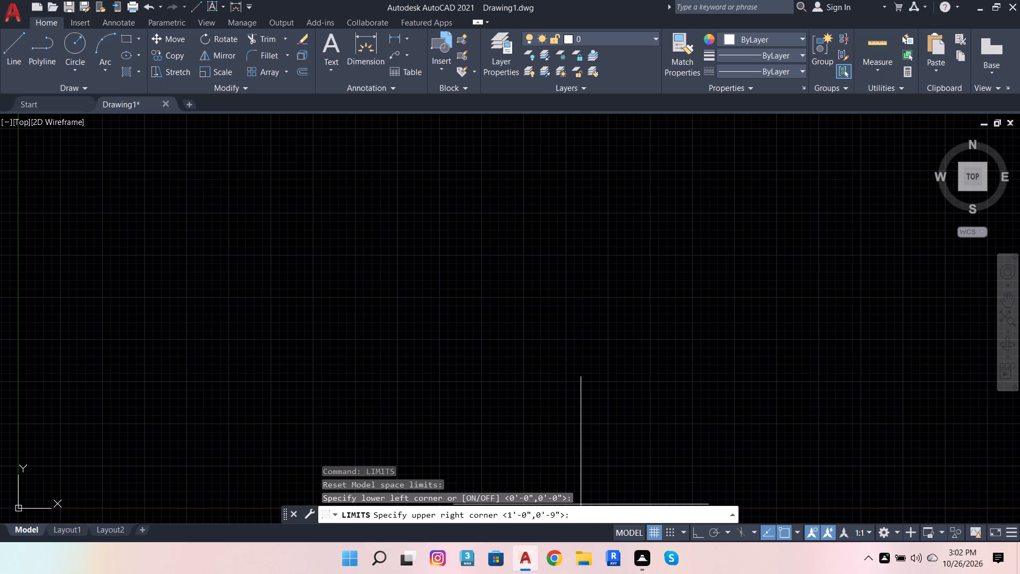
text(30')
key(comma)
text(60')
key(Return)
key(z)
key(Return)
key(a)
key(Return)
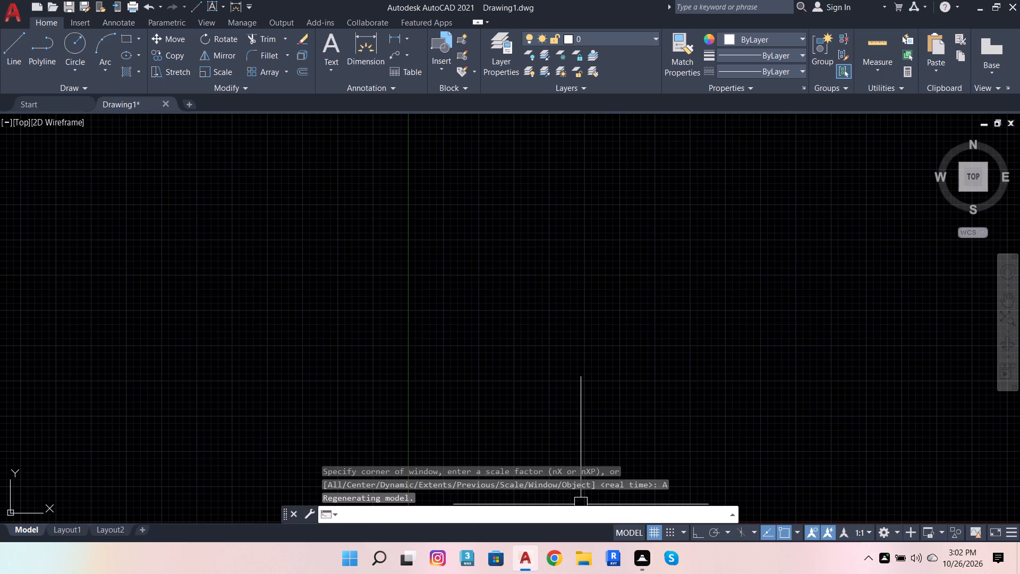
With Ortho on, draw a horizontal chain of line segments measuring 9", 2', 1'6", 2', 1'6", 4'9" and 9".
click(701, 533)
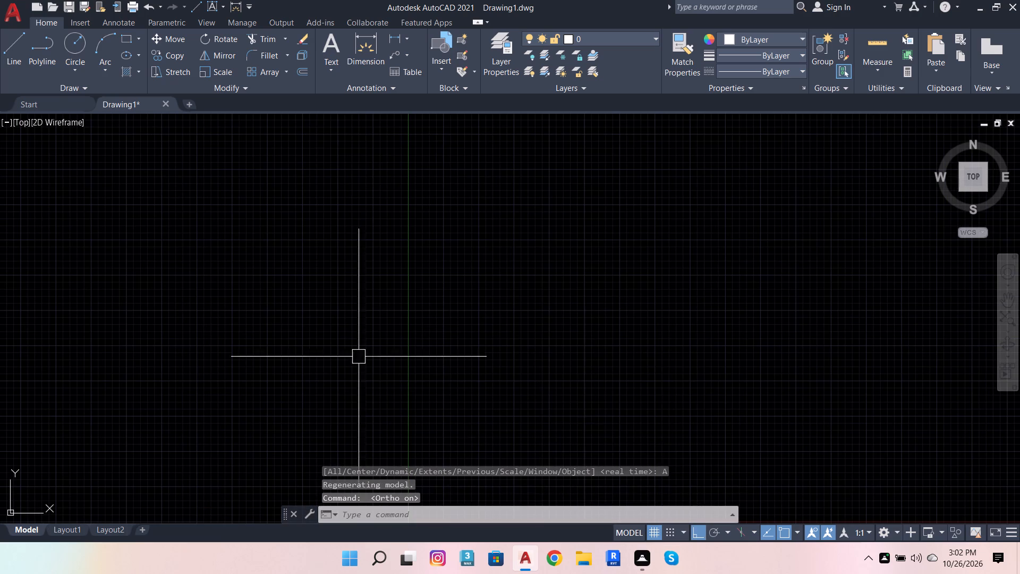
scroll(313, 370, down, 4)
scroll(412, 364, up, 4)
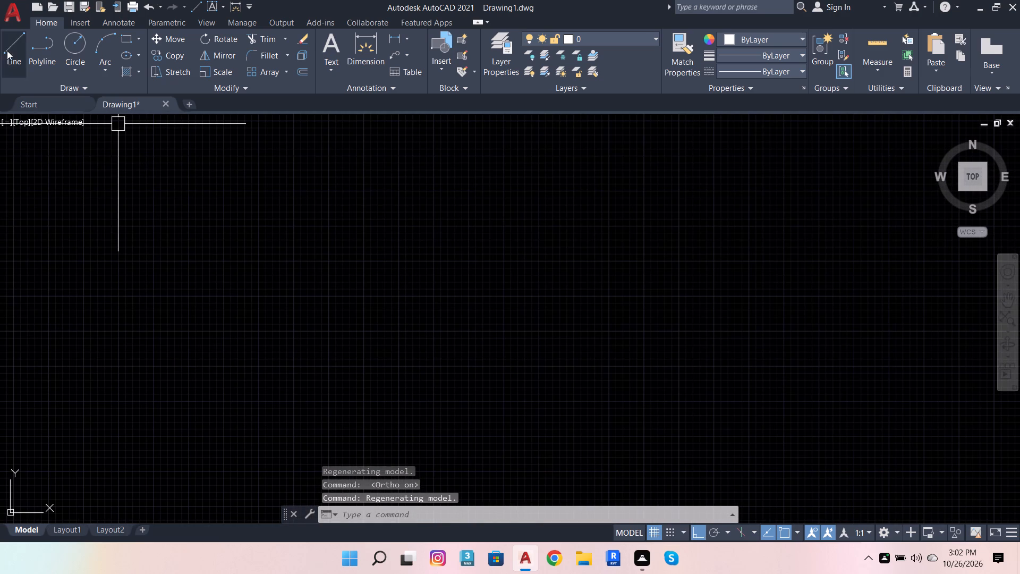
click(7, 50)
click(133, 299)
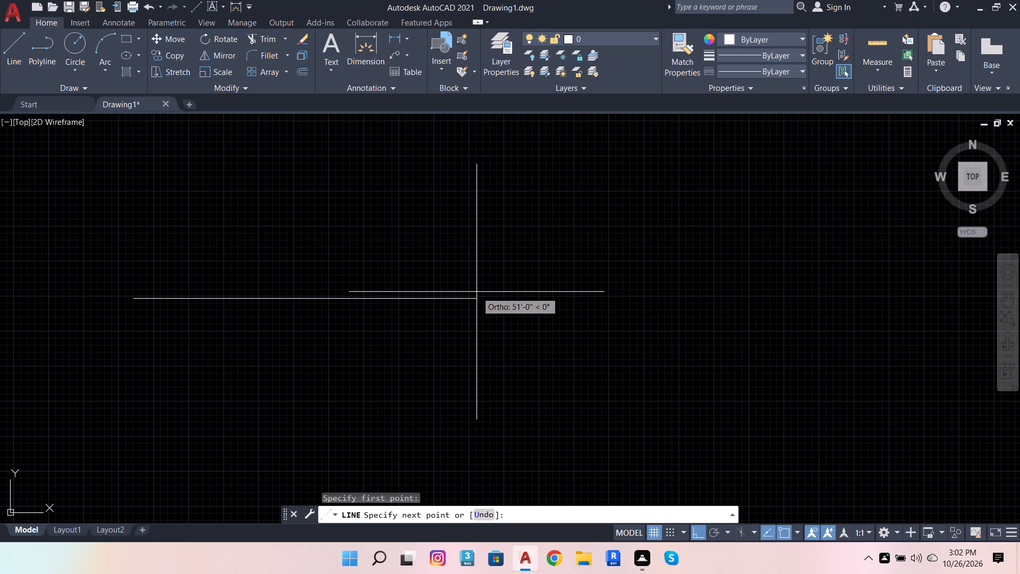
key(9)
key(Return)
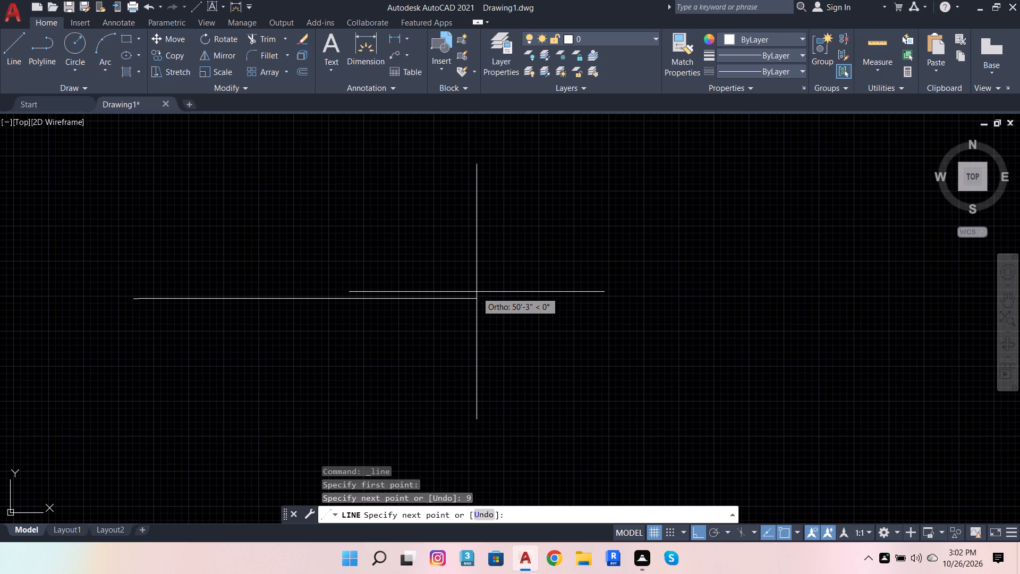
text(2')
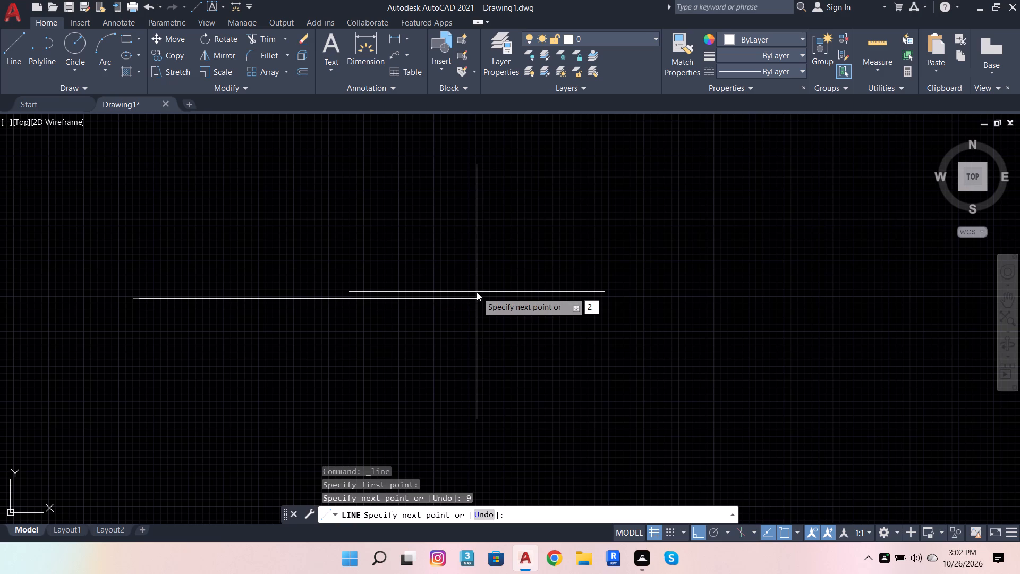
key(Return)
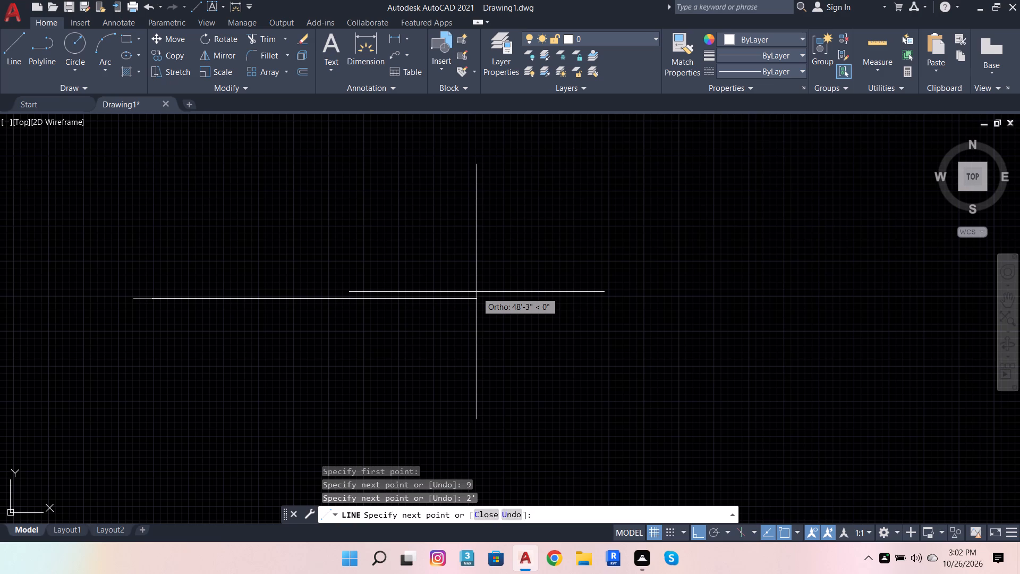
text(1'6)
key(Return)
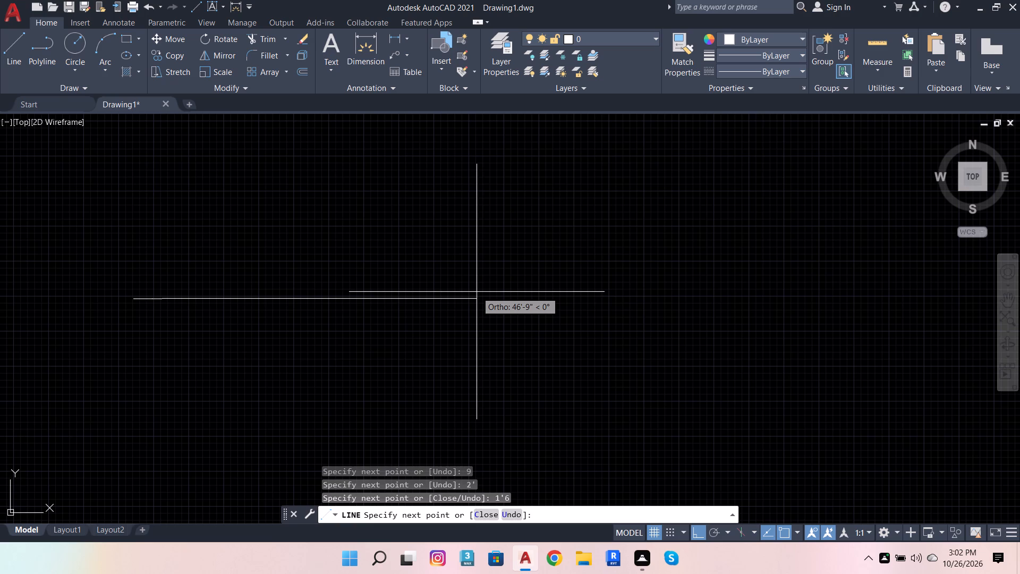
text(2')
key(Return)
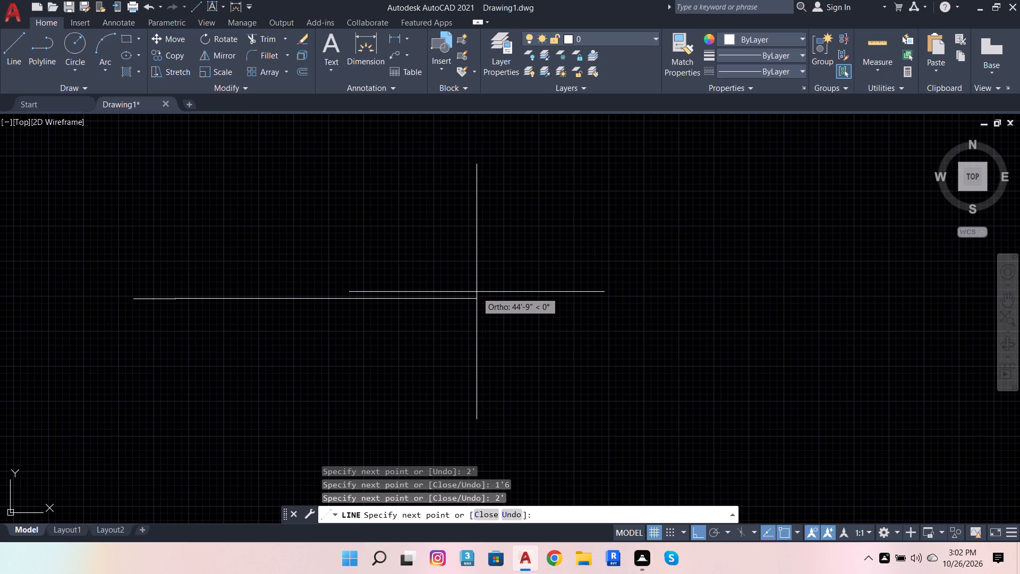
text(1'6)
key(Return)
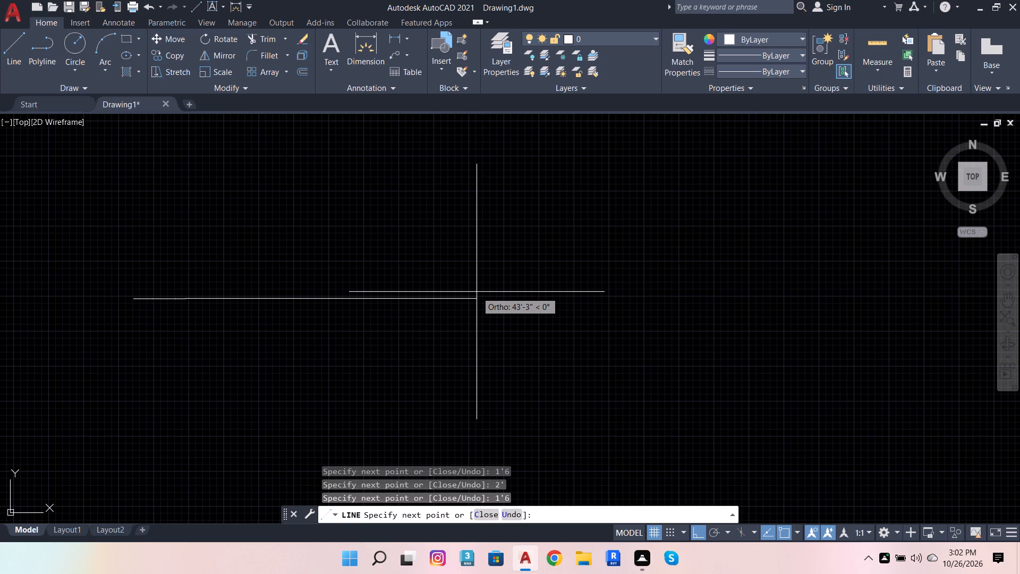
text(4'9)
key(Return)
key(9)
key(Return)
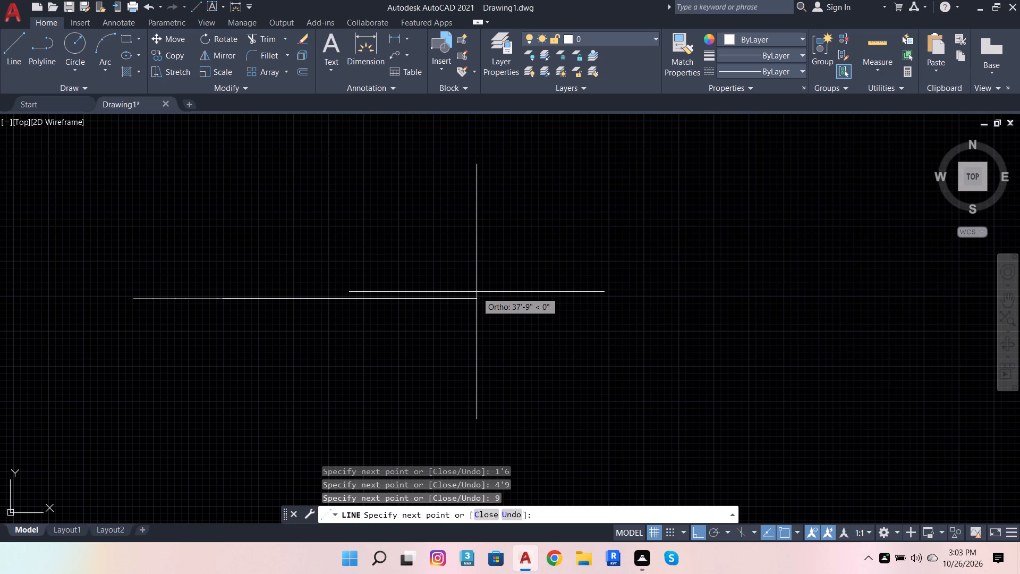
key(space)
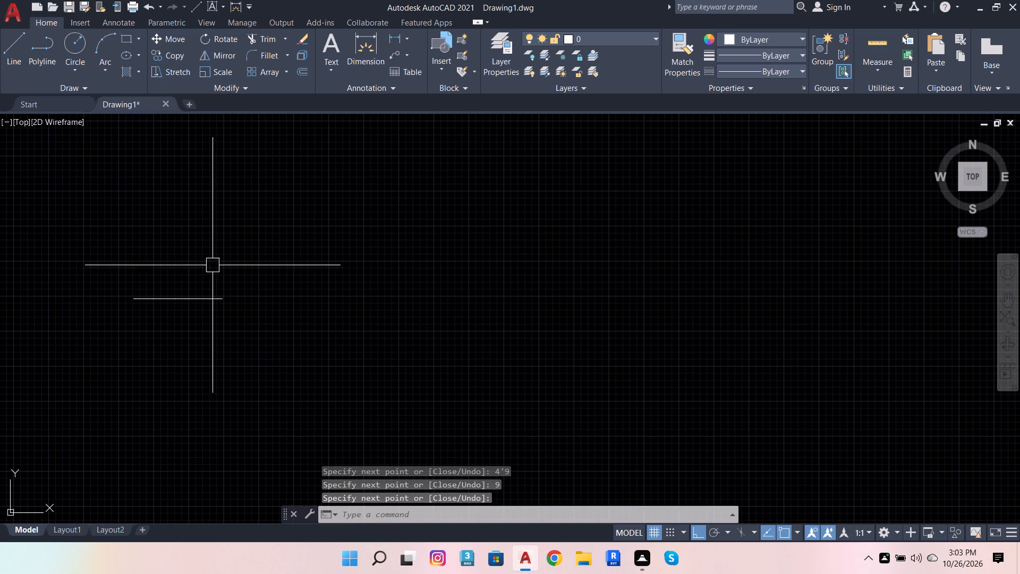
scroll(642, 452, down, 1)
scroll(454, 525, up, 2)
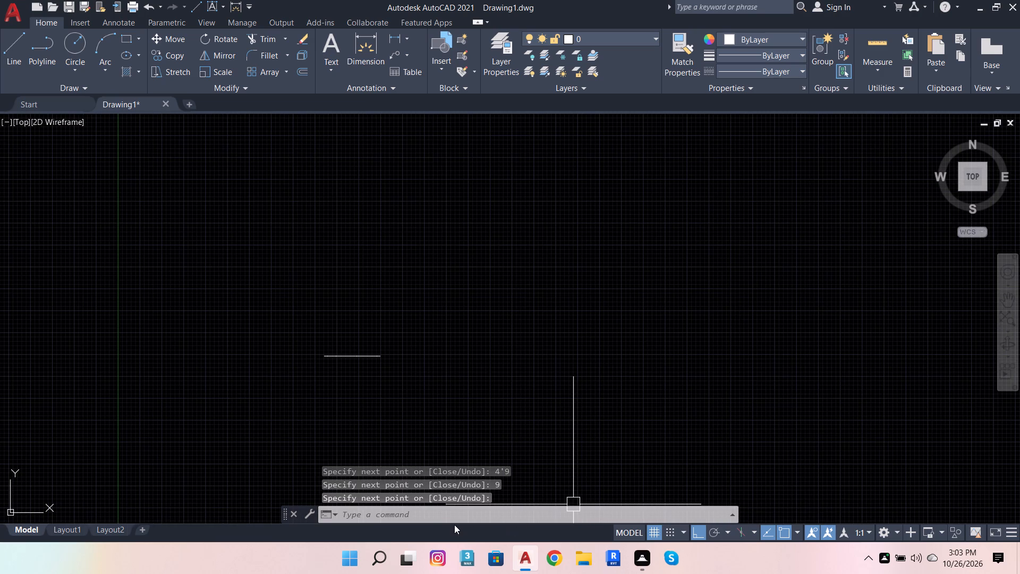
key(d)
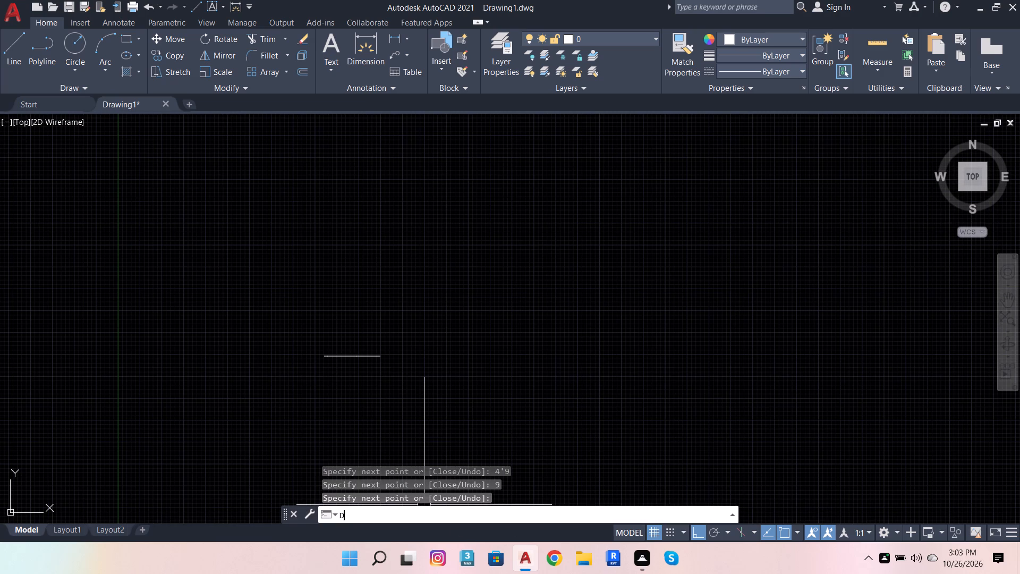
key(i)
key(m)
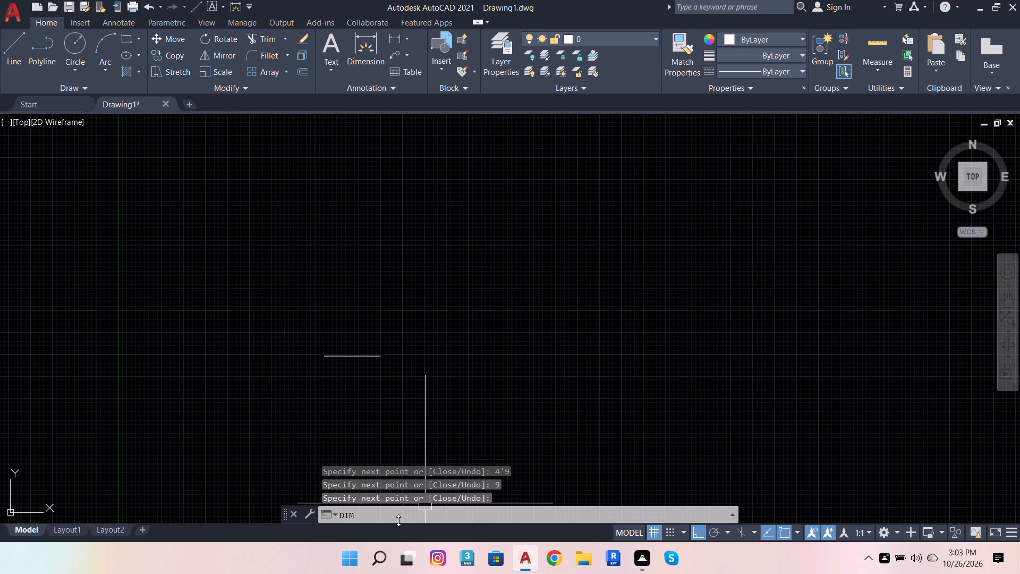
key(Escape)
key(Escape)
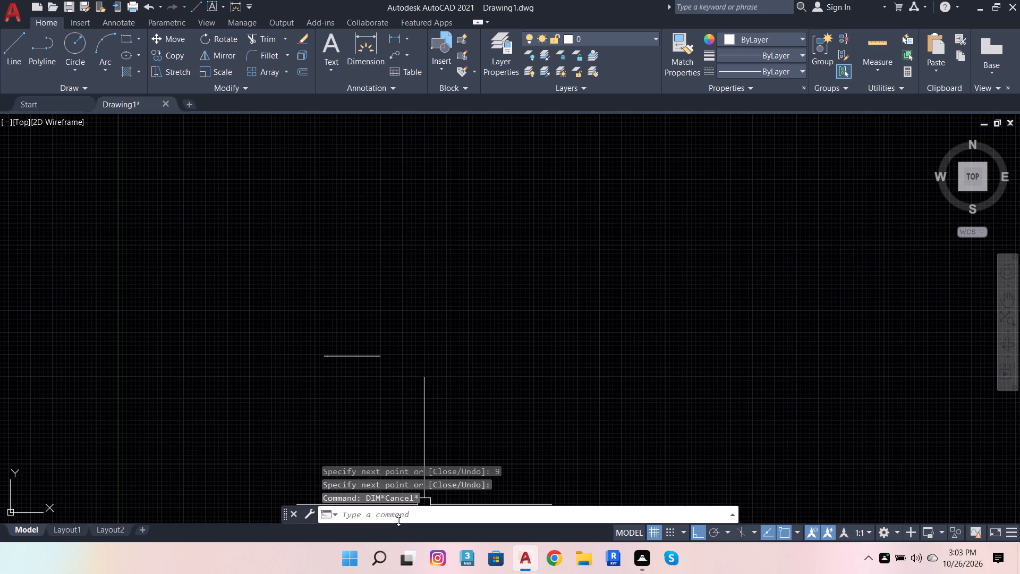
Modify the Standard dimension style's primary units to Architectural format with 0'-0" precision.
text(DIM)
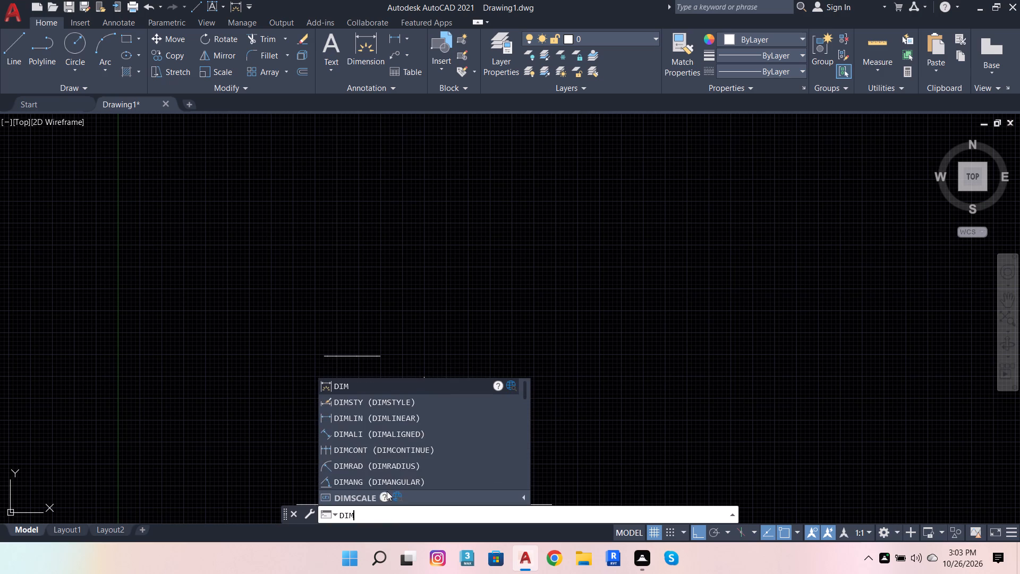
click(402, 405)
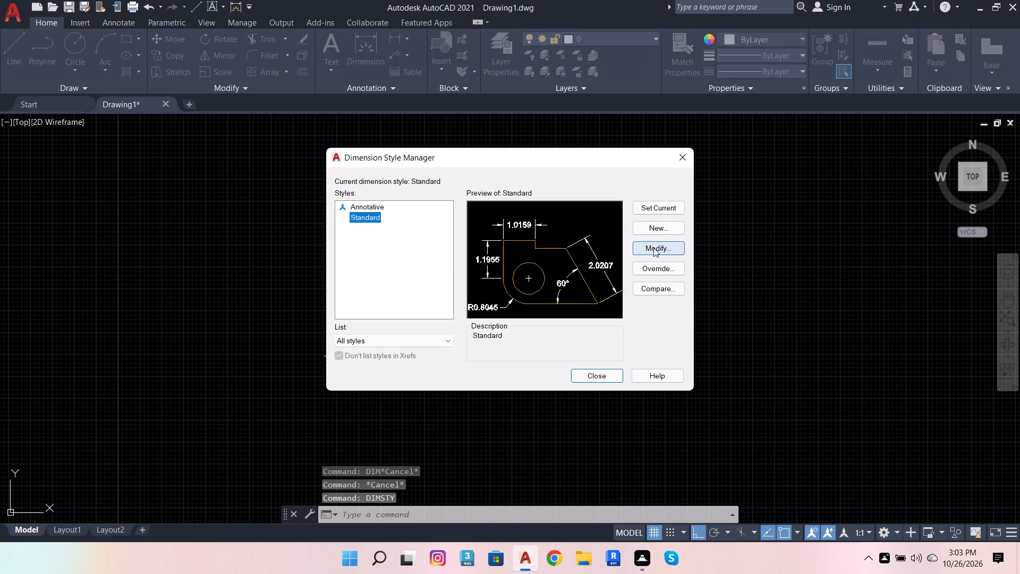
click(672, 209)
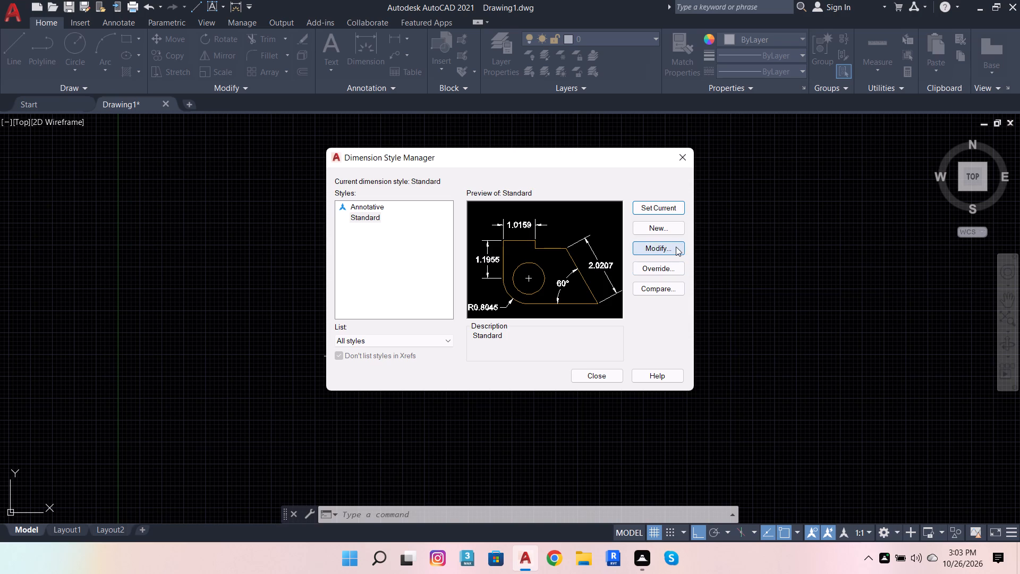
click(676, 247)
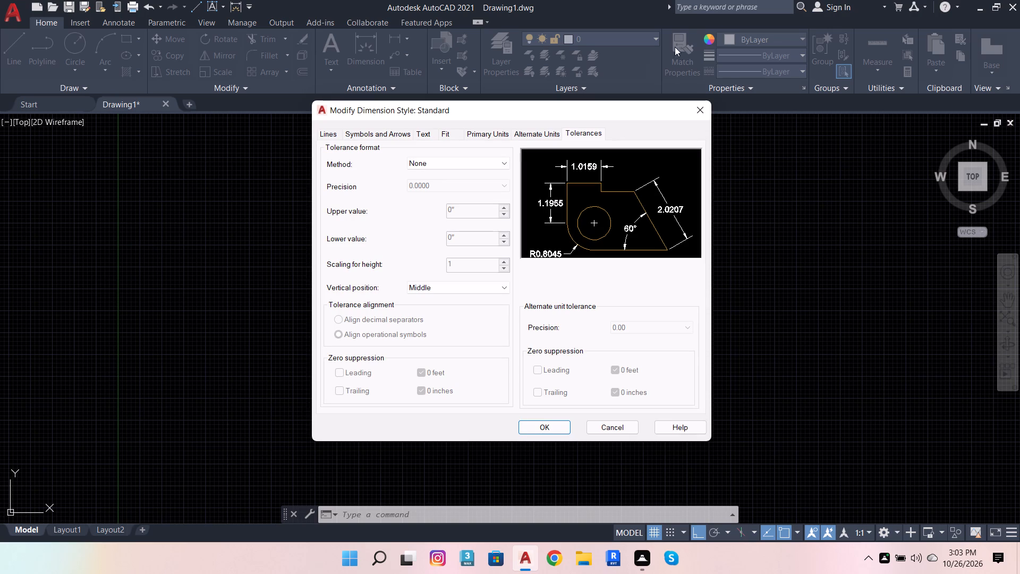
click(499, 132)
click(473, 157)
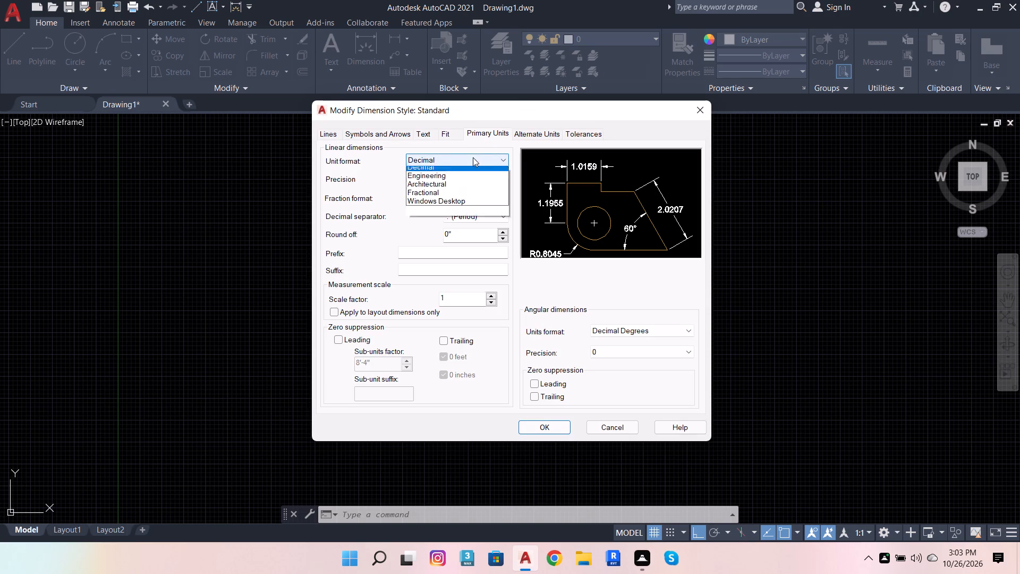
click(471, 193)
click(470, 185)
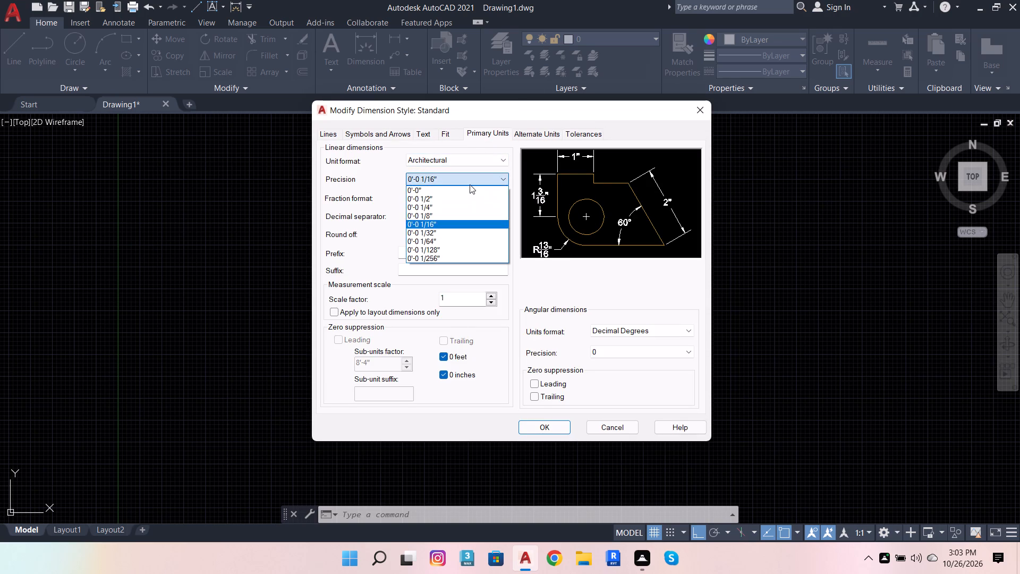
click(464, 193)
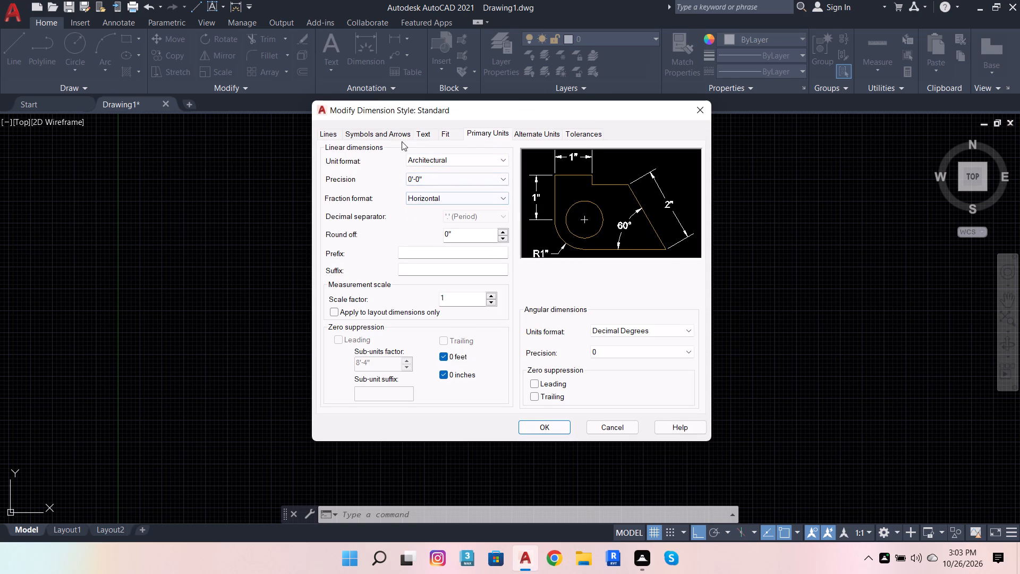
Set the Standard dimension style's arrow size to 1".
click(401, 137)
drag(361, 265, 361, 266)
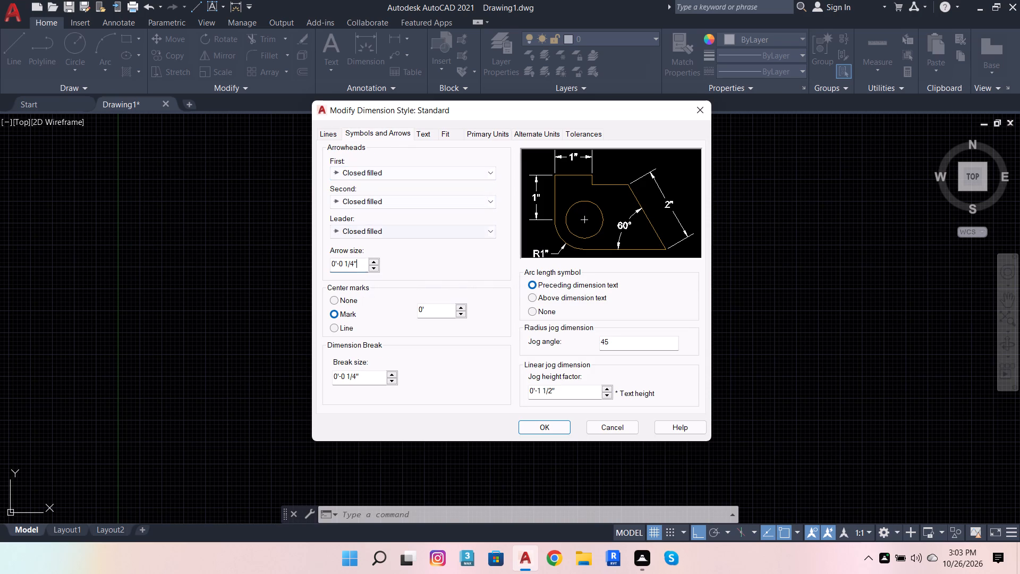
drag(361, 266, 298, 267)
key(1)
key(Return)
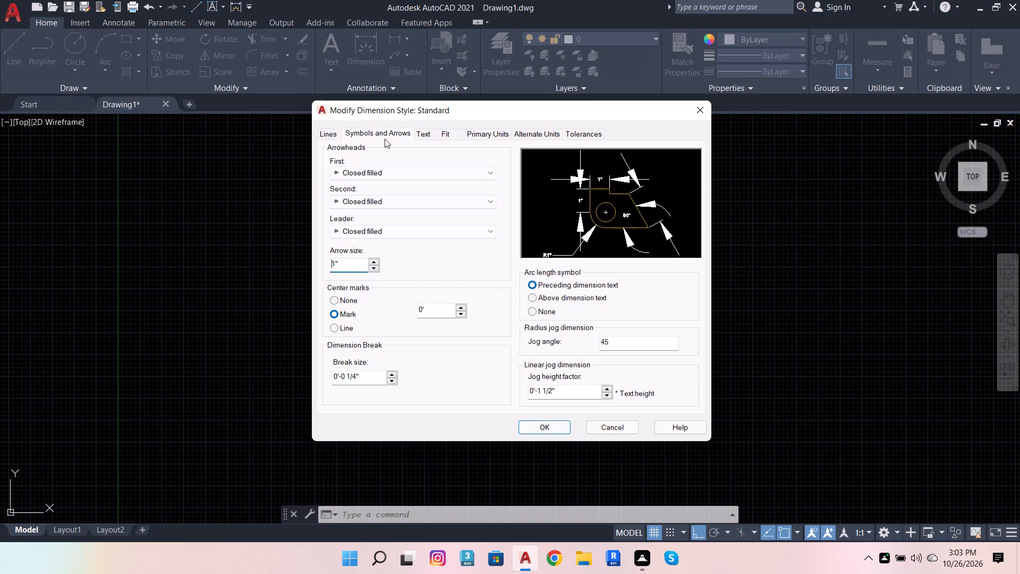
Set the dimension text height to 4" and align text with the dimension line, then save Standard as the current style.
click(418, 132)
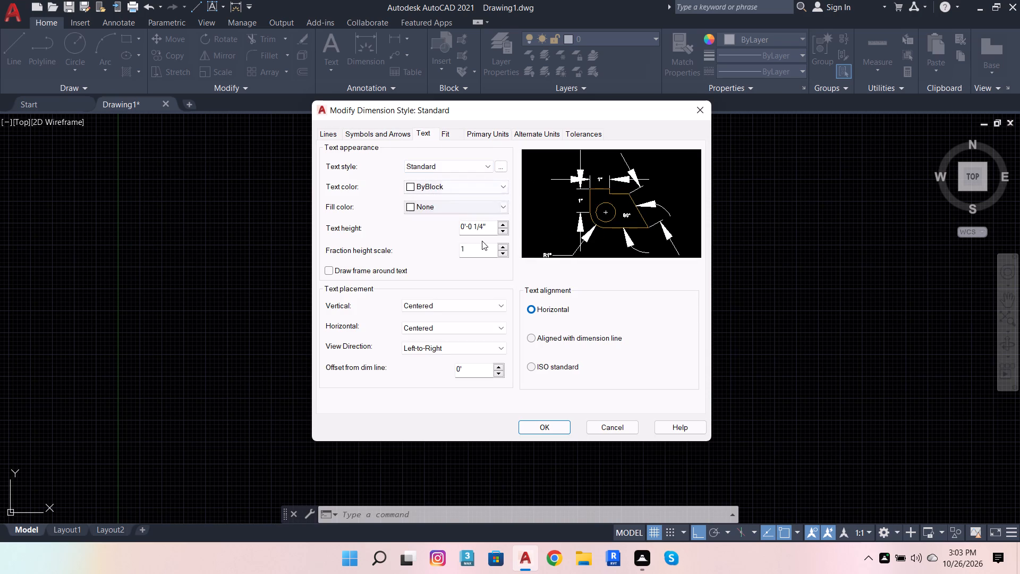
drag(492, 224, 430, 230)
key(4)
key(Return)
click(532, 336)
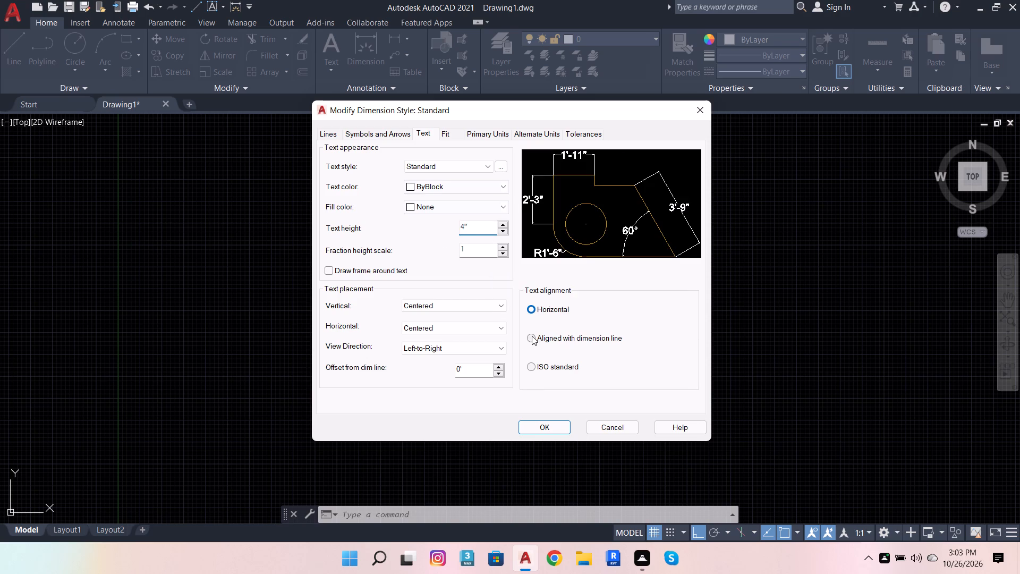
click(556, 428)
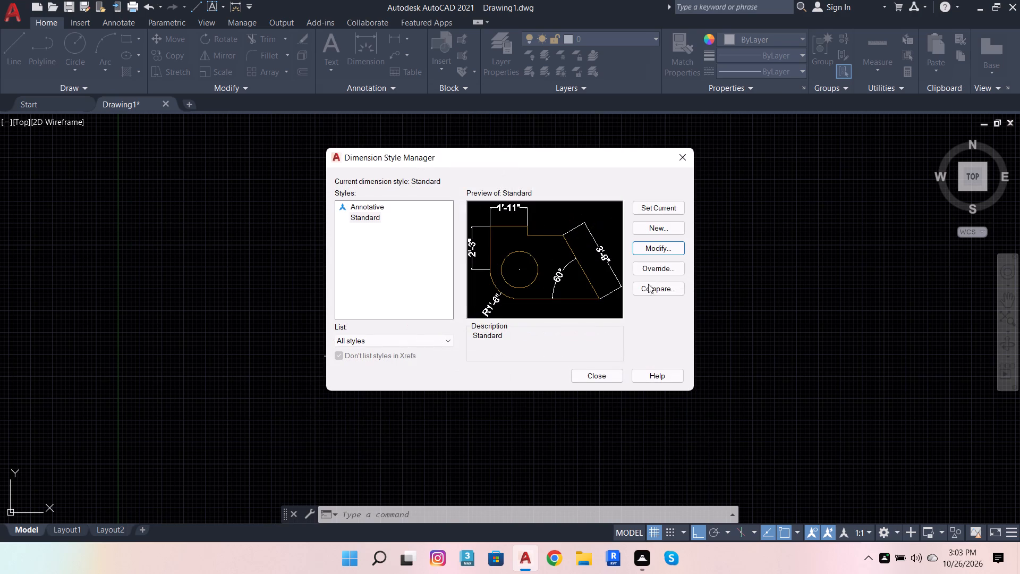
click(675, 209)
click(617, 376)
Dimension the first three segments from the left end of the horizontal chain, lining up the dimensions above it.
scroll(335, 376, up, 5)
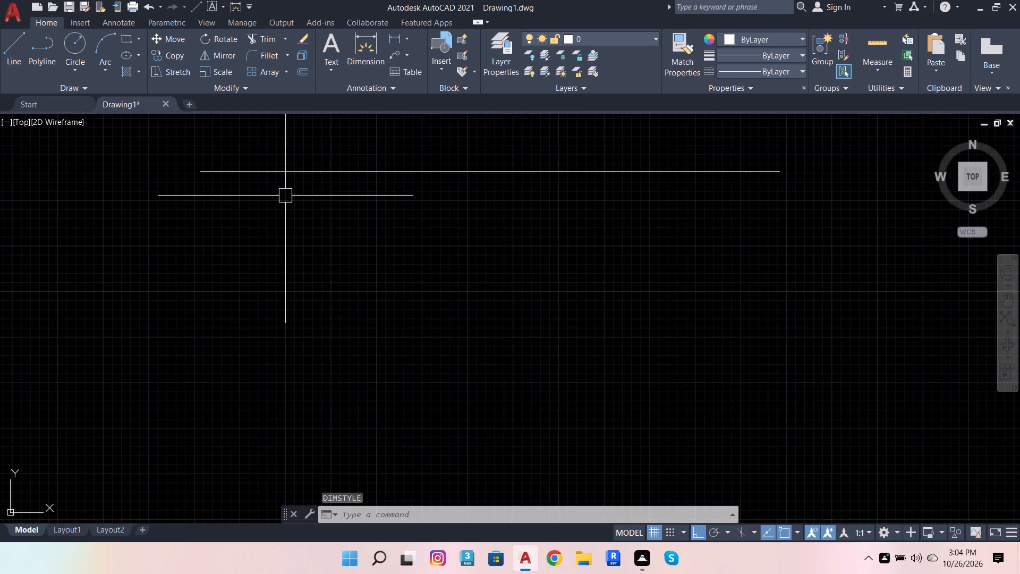
scroll(303, 237, down, 1)
click(363, 39)
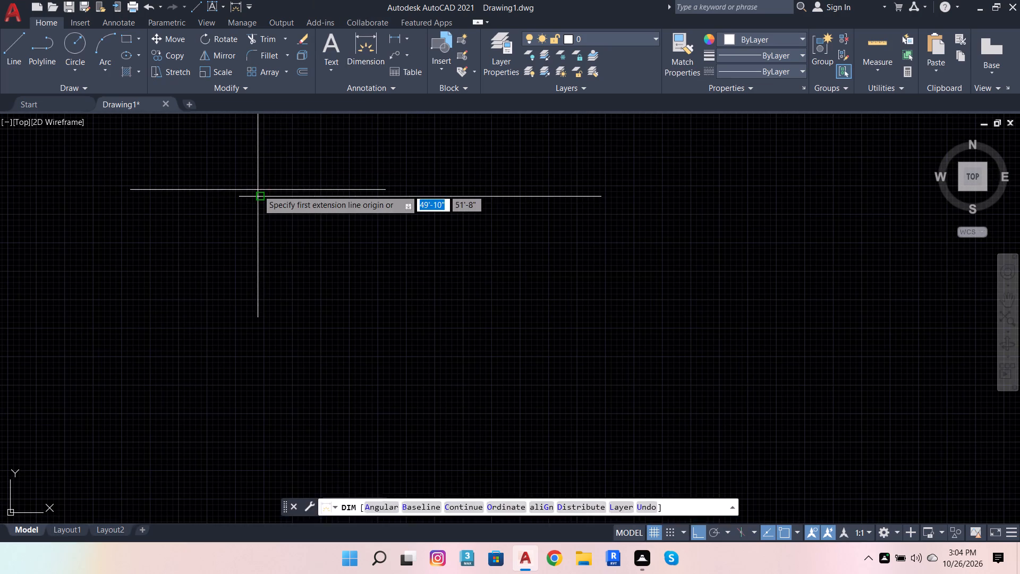
scroll(246, 196, up, 1)
click(254, 195)
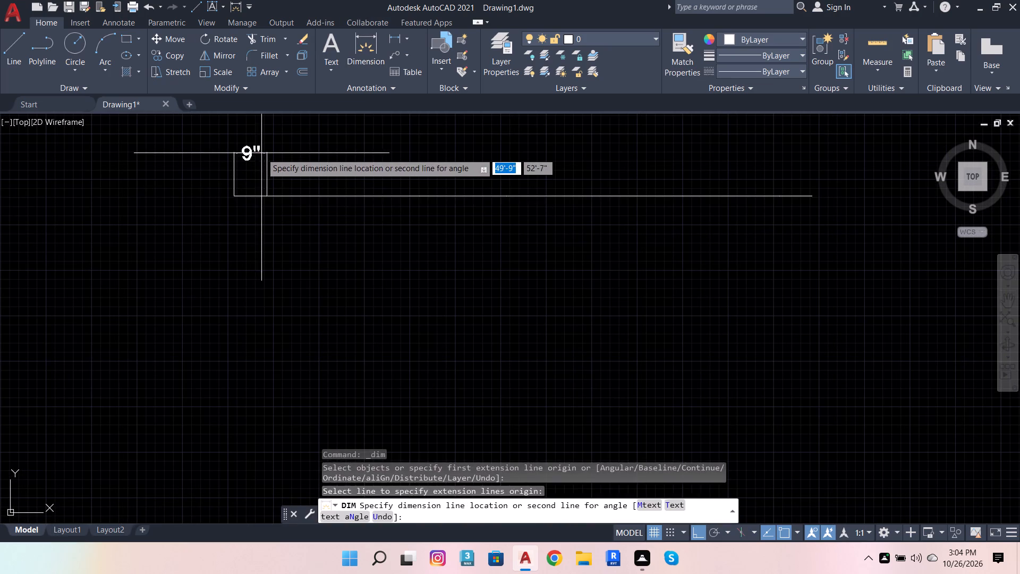
click(261, 153)
click(289, 198)
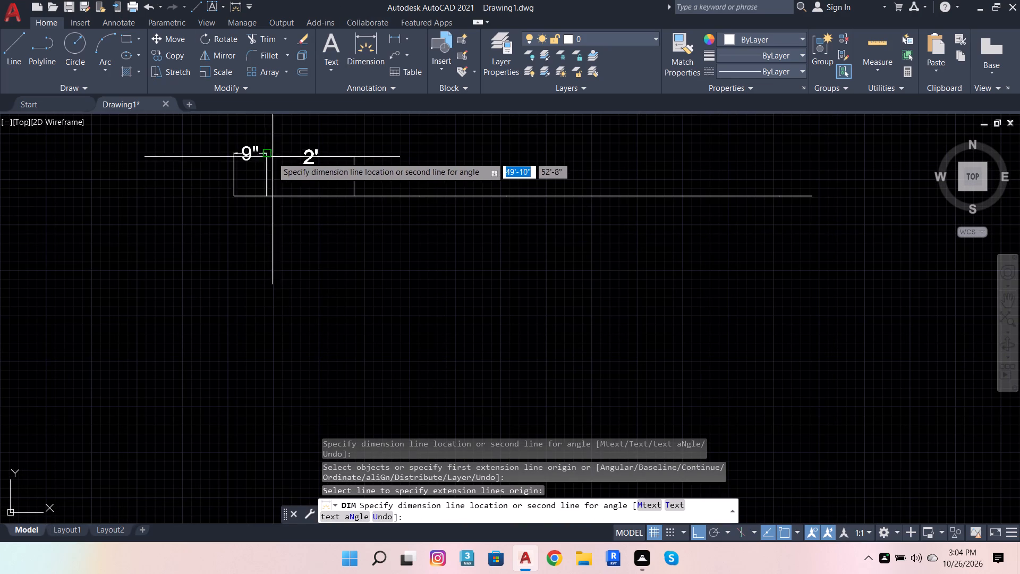
click(268, 149)
click(385, 197)
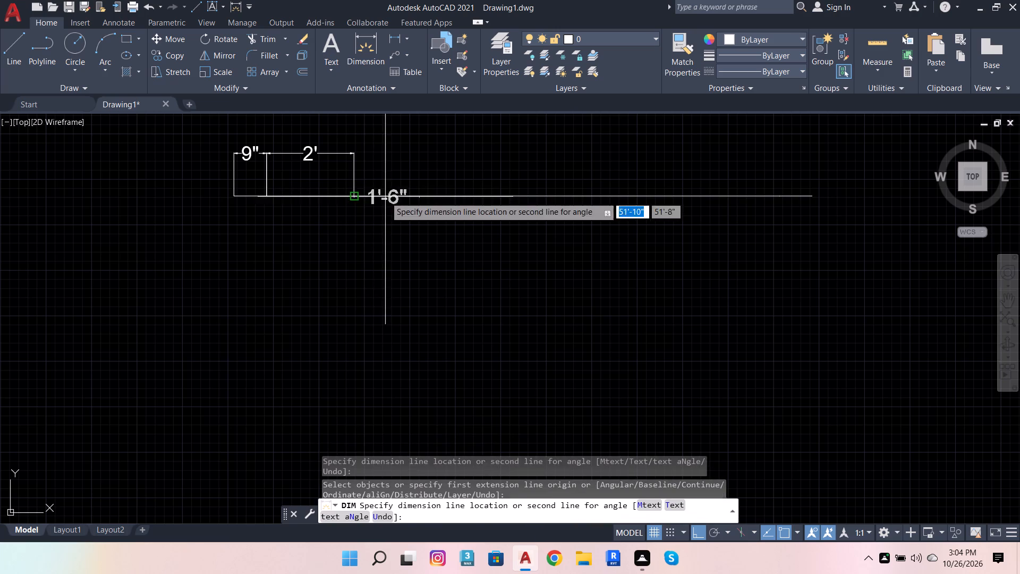
click(358, 156)
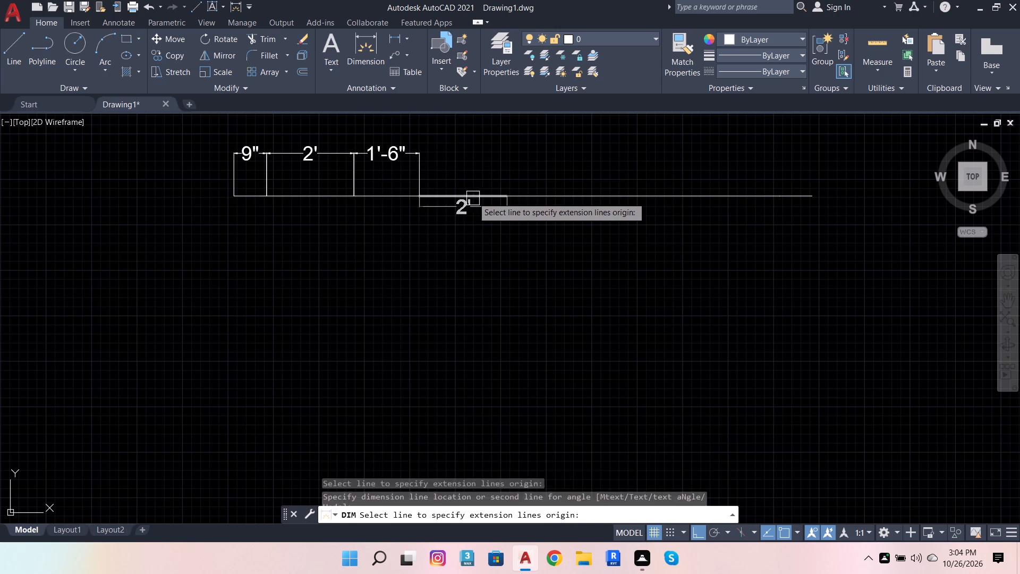
Dimension the remaining four segments of the horizontal chain in line with the existing dimensions.
click(473, 197)
click(418, 154)
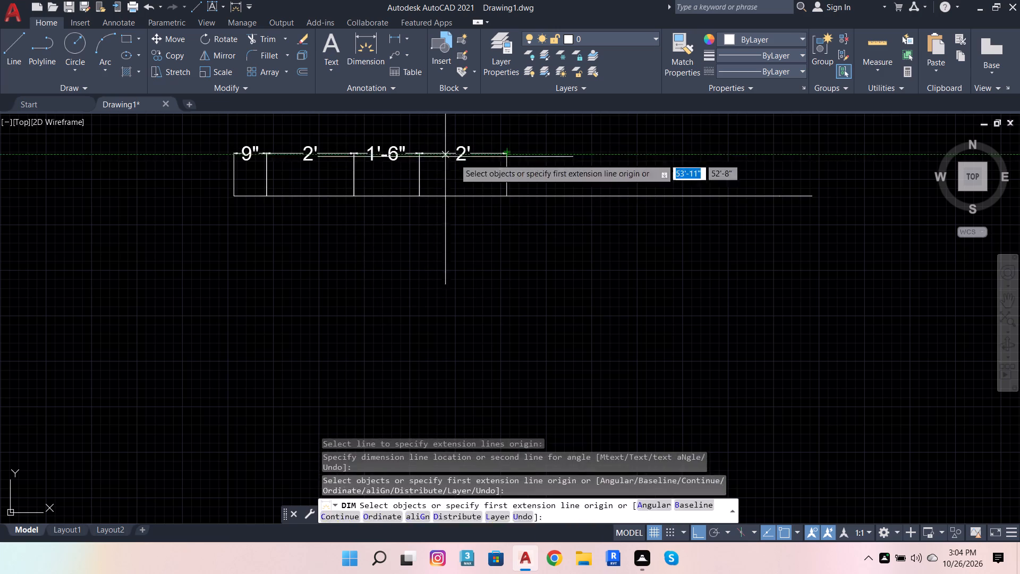
click(546, 200)
click(511, 158)
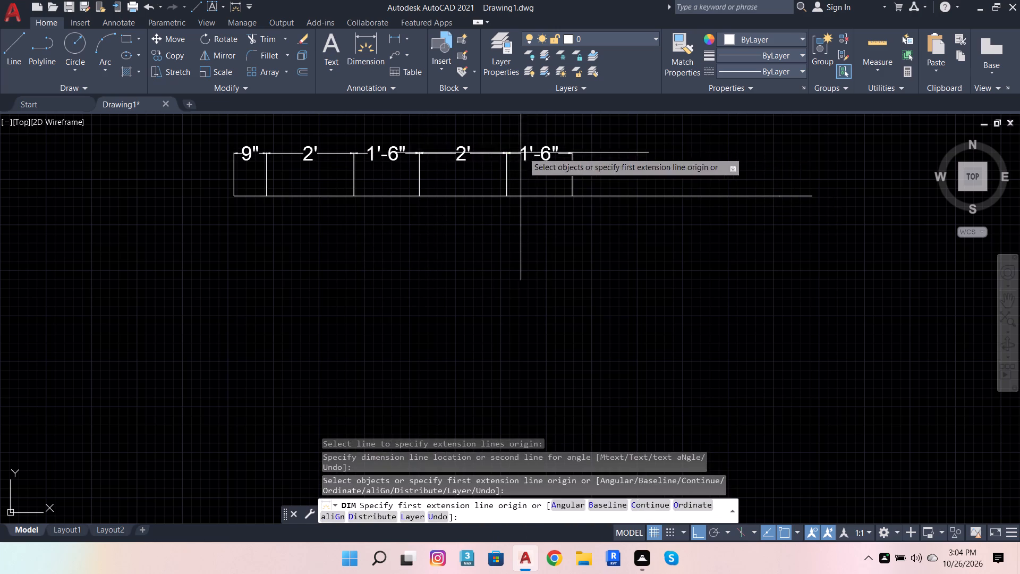
click(605, 198)
click(574, 155)
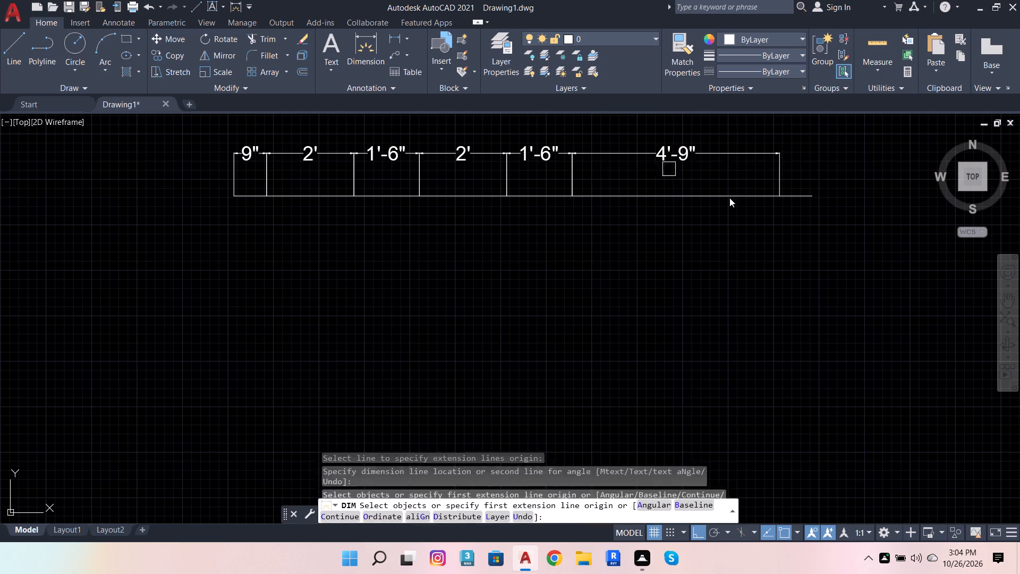
click(802, 191)
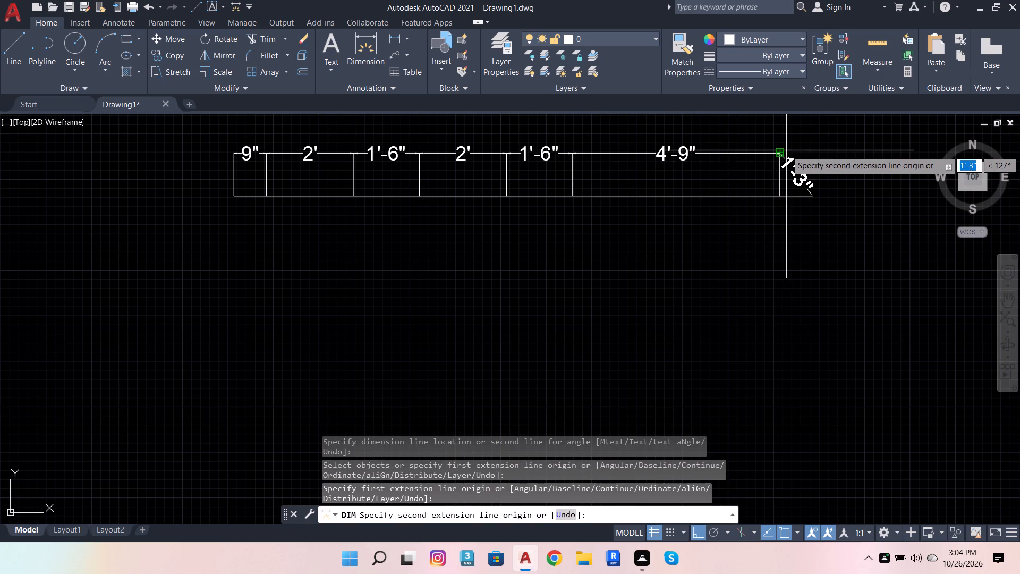
click(784, 200)
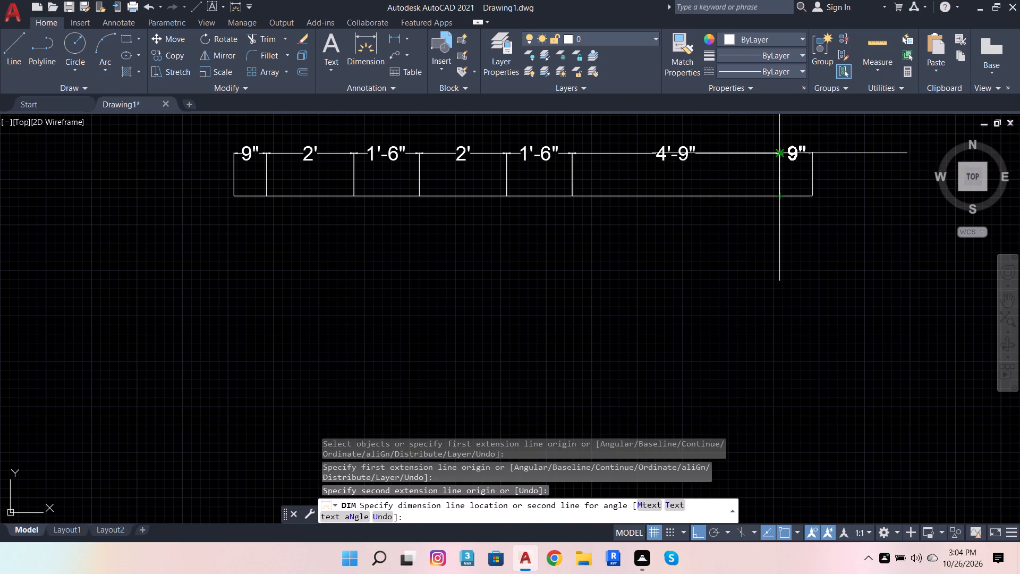
click(779, 155)
scroll(813, 188, down, 4)
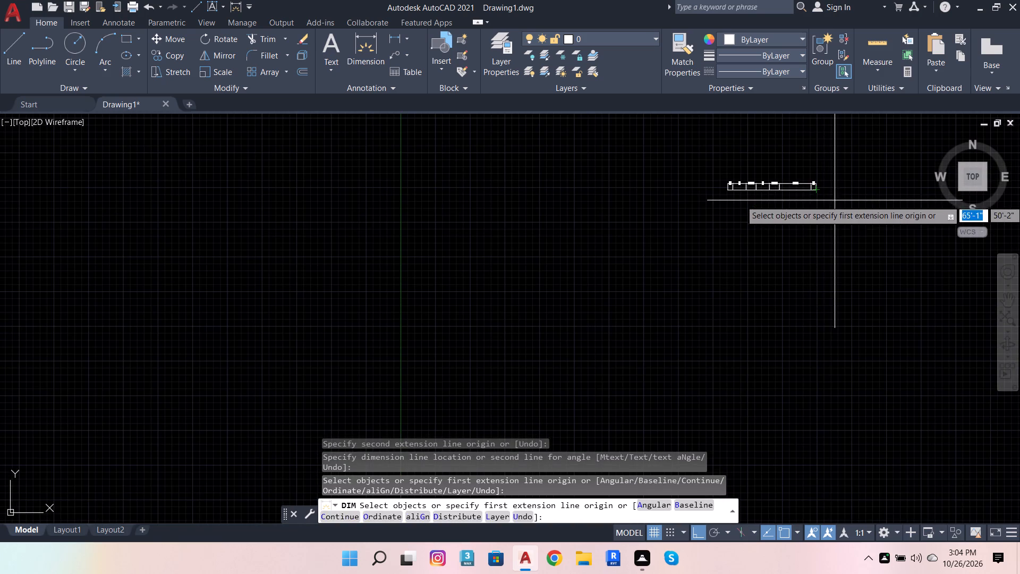
key(Escape)
Draw the left wall from the chain's left end: 2', 1' and 2' down, 9" across, and back up to the chain.
scroll(835, 201, up, 3)
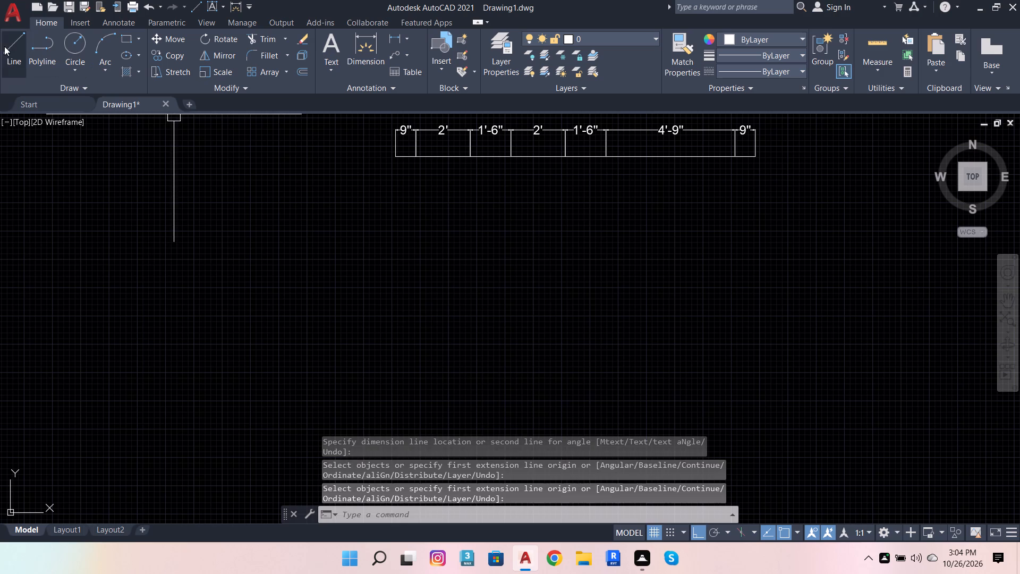
click(4, 46)
click(401, 156)
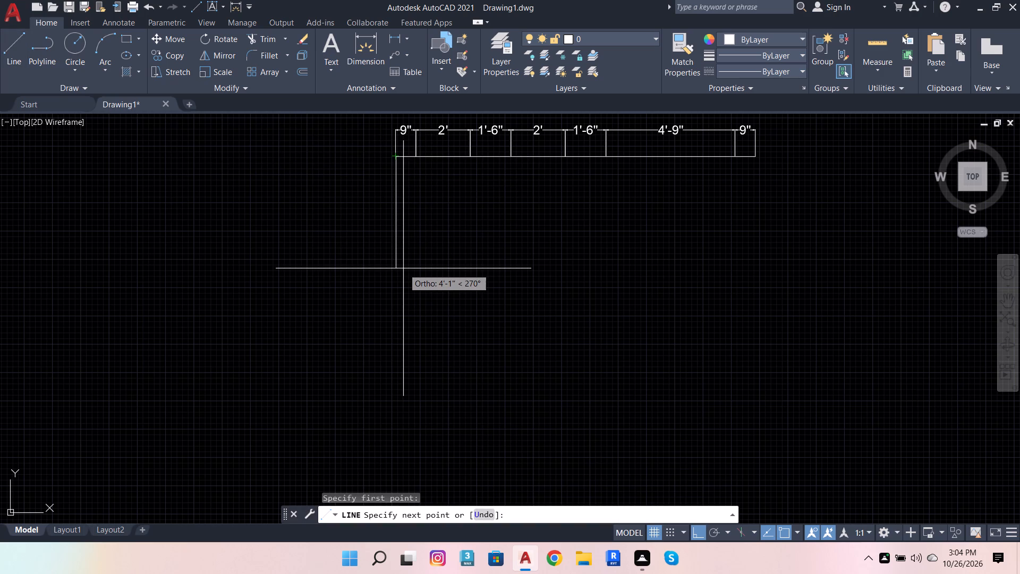
text(2')
key(Return)
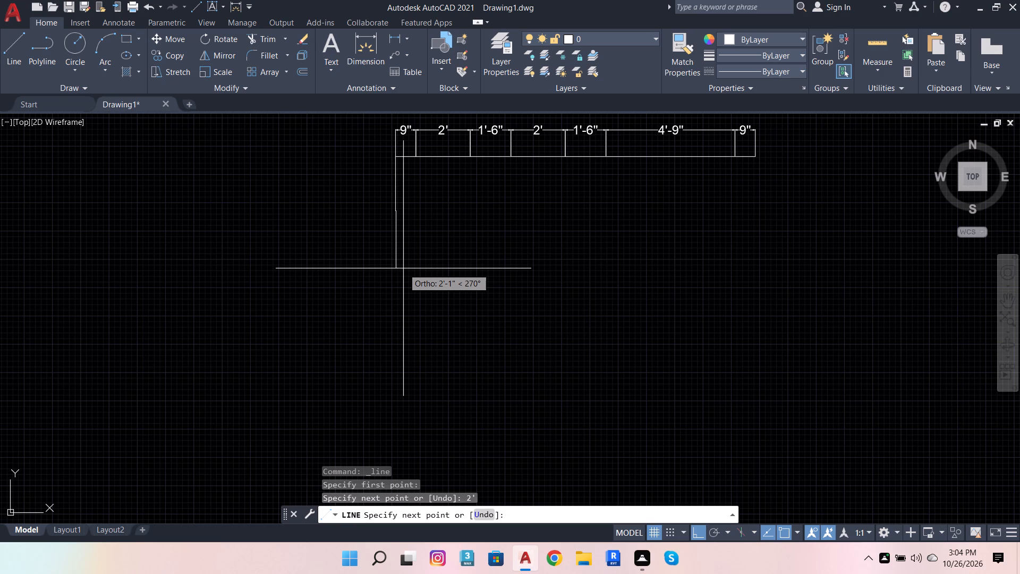
text(1')
key(Return)
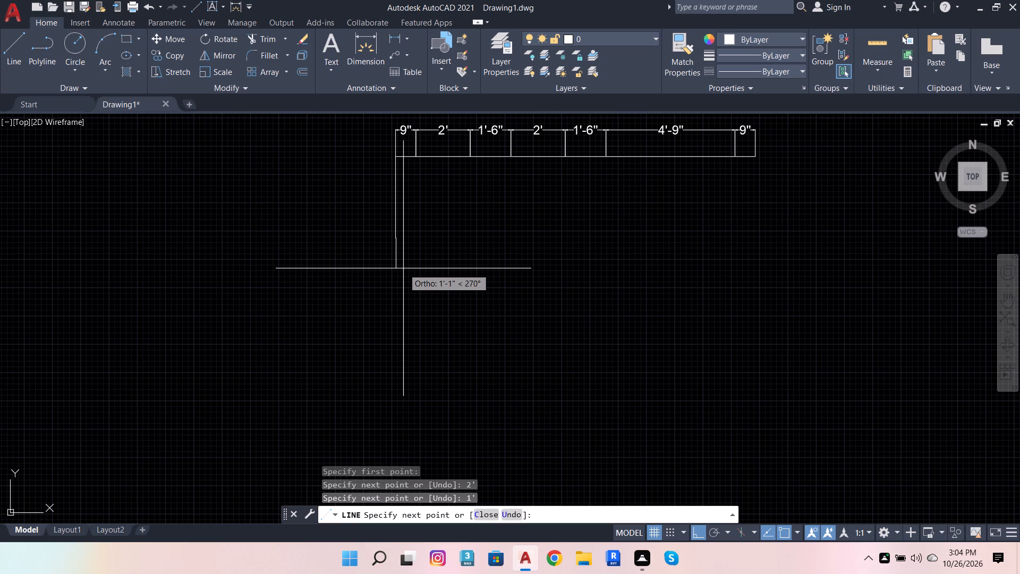
text(2')
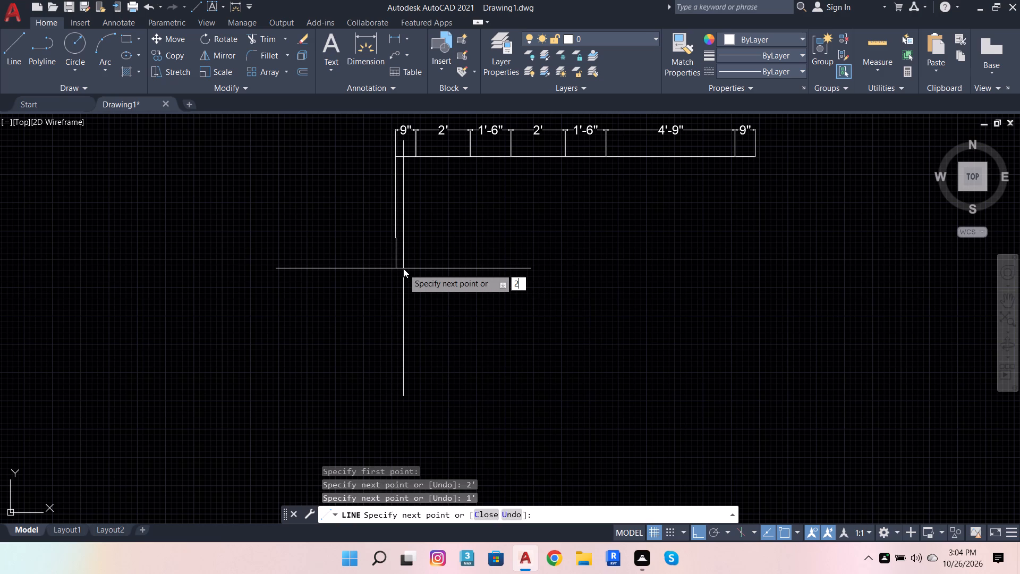
key(Return)
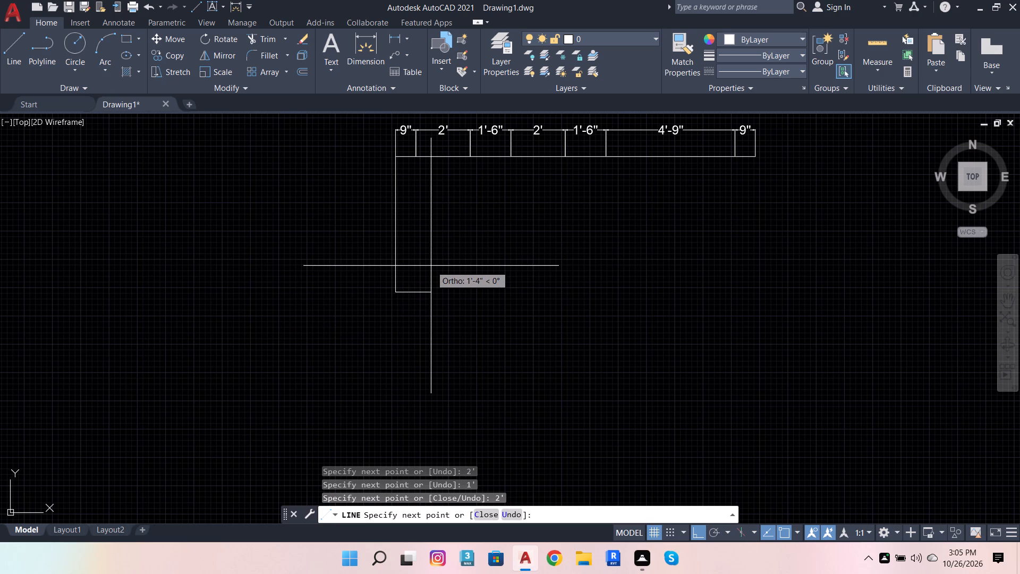
key(9)
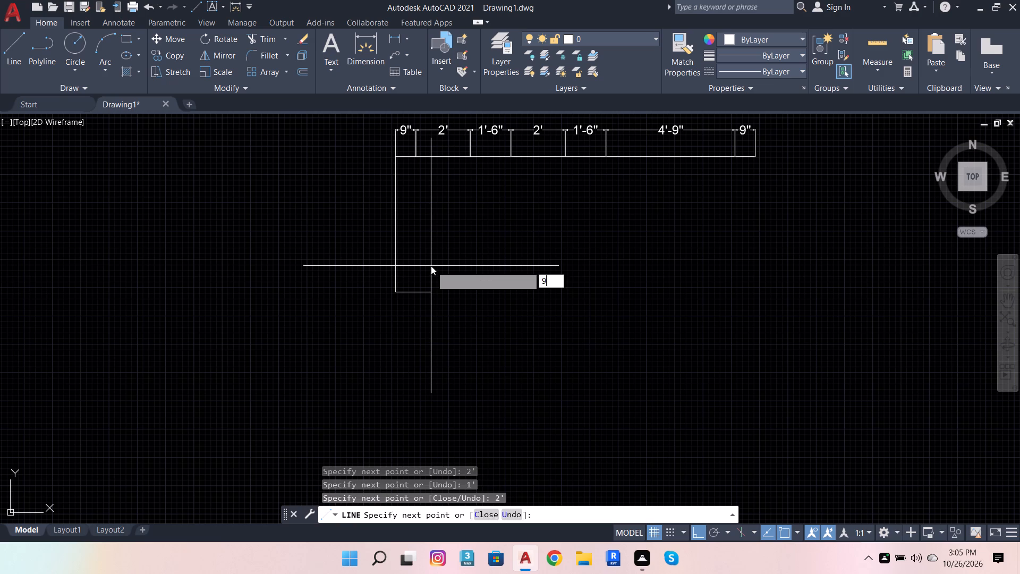
key(Return)
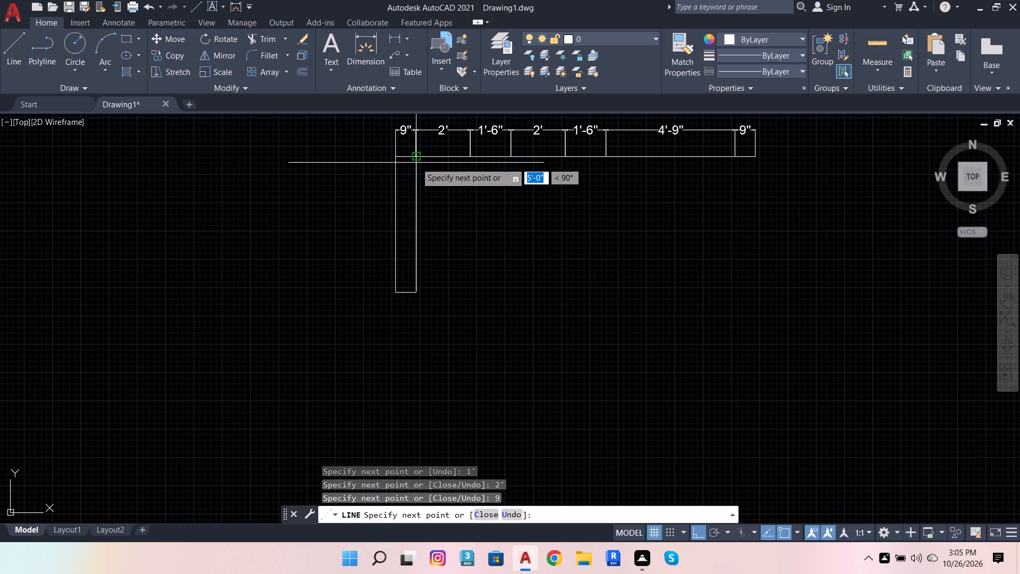
click(418, 162)
key(space)
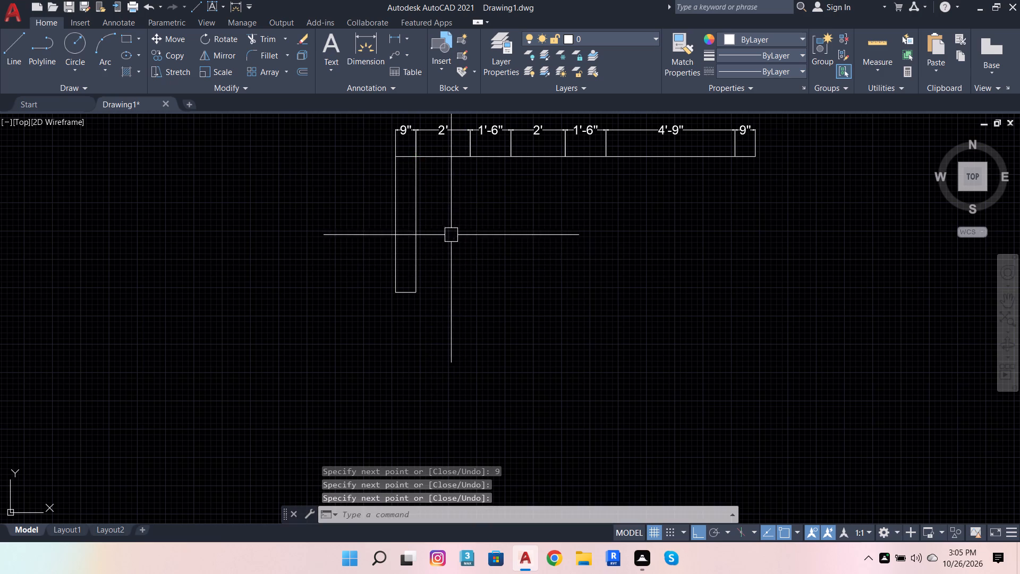
Draw three horizontal lines from the left wall's 2', 1' and bottom division points, extending past the chain's right end.
key(space)
click(397, 210)
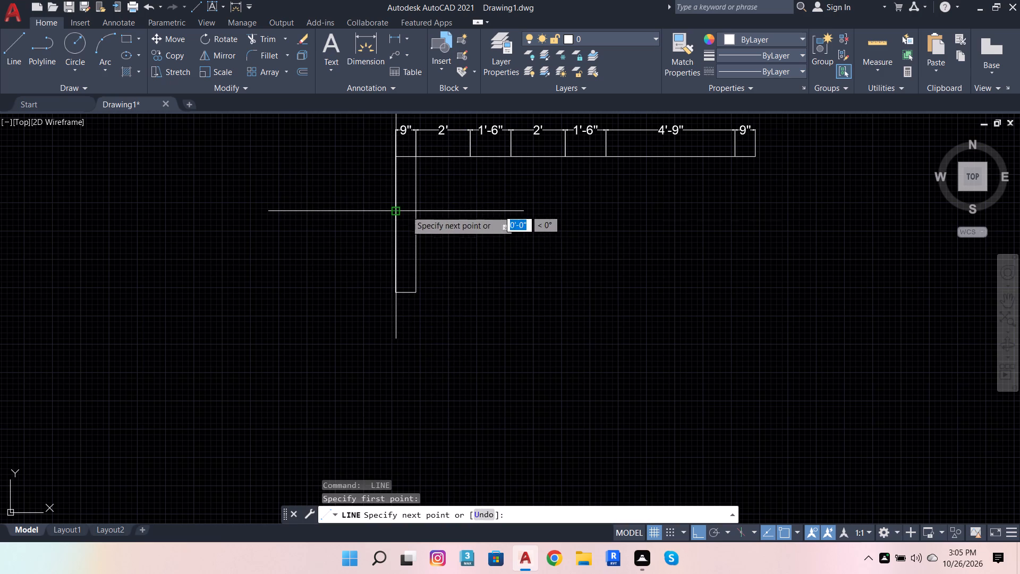
click(782, 222)
key(space)
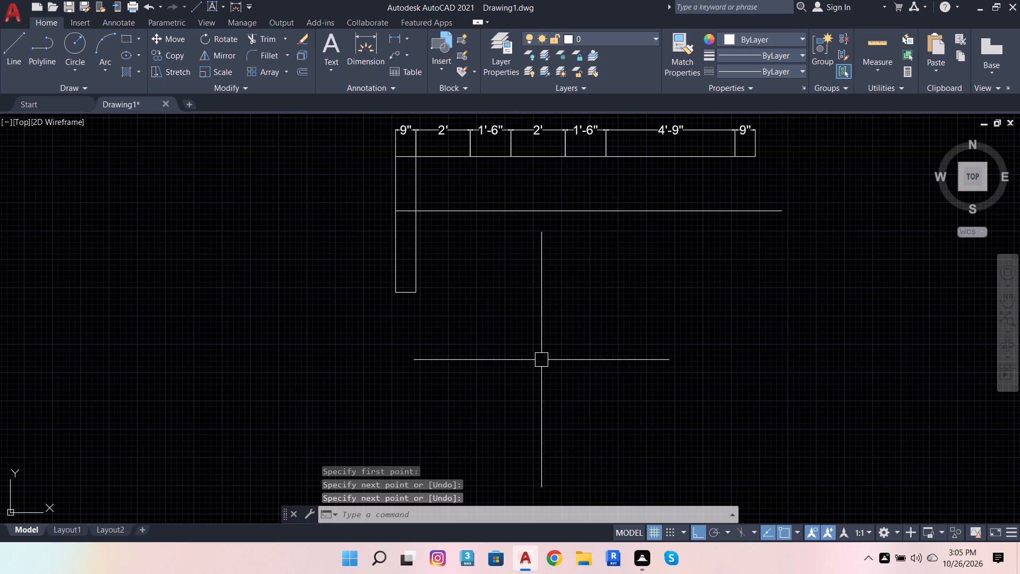
key(space)
click(394, 238)
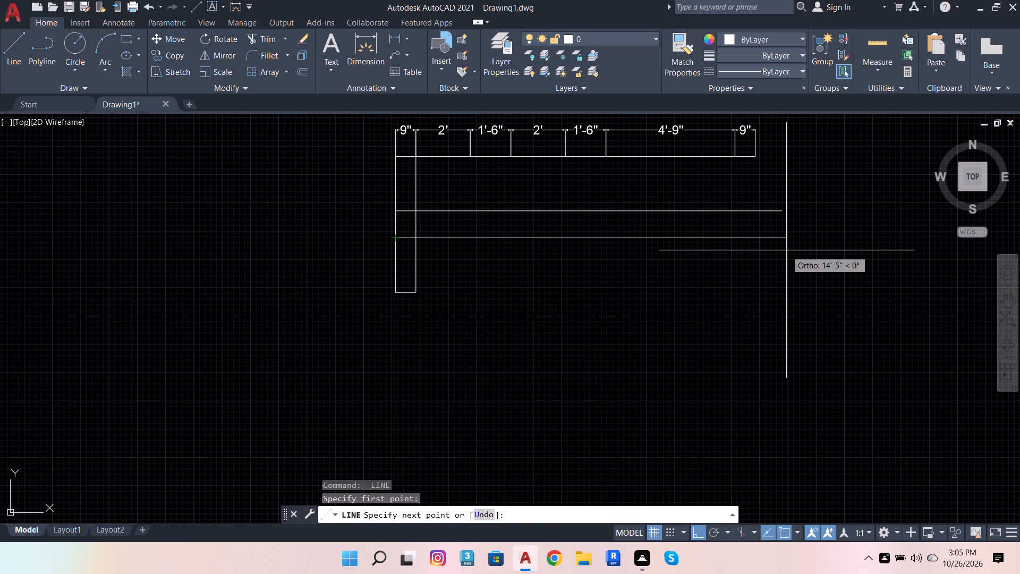
click(786, 250)
key(space)
key(space)
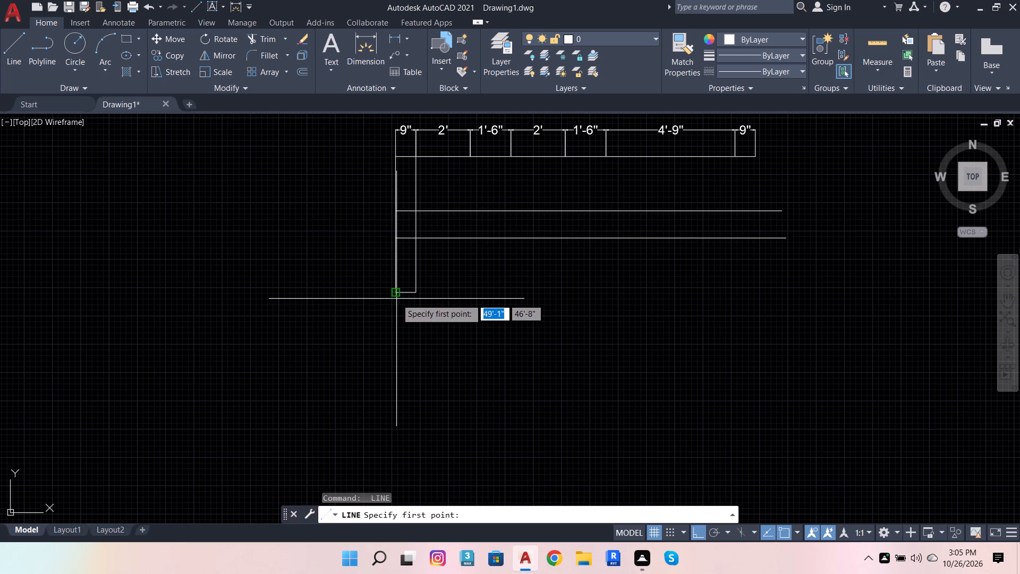
click(396, 298)
click(850, 271)
key(space)
Draw vertical lines from the chain's second, third and fourth division points down past the upper new horizontal line.
key(space)
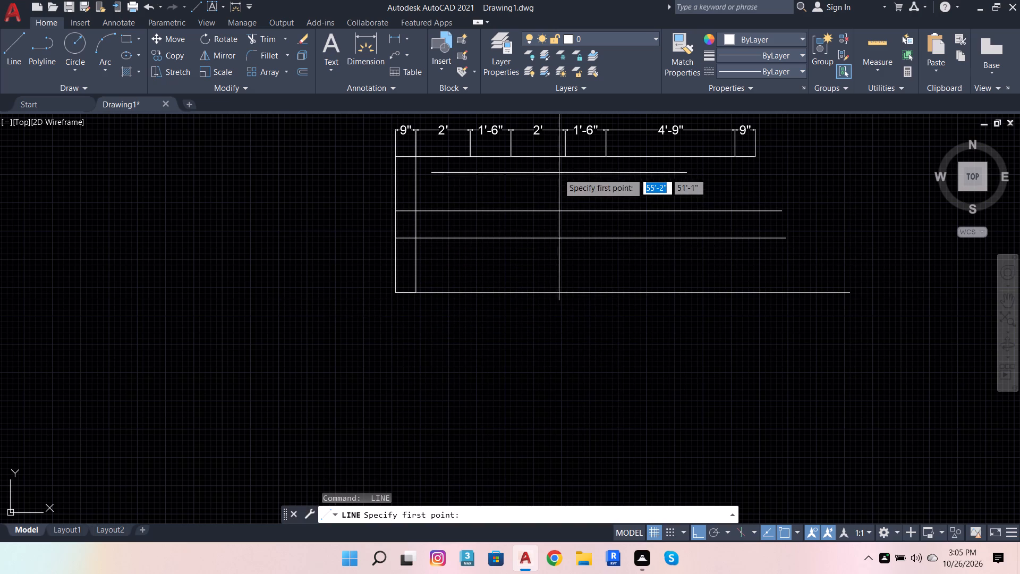
click(474, 158)
scroll(466, 224, up, 2)
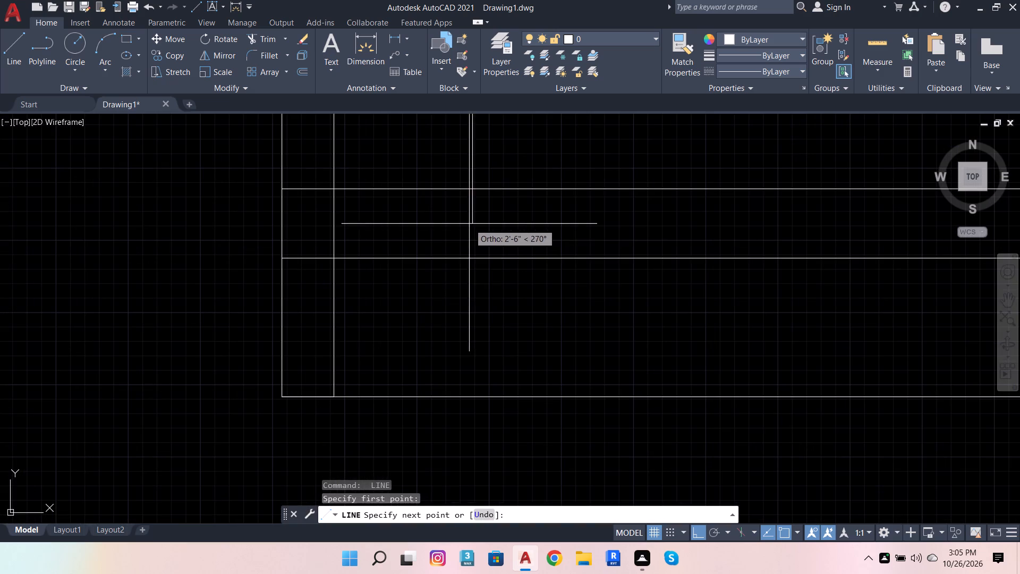
click(469, 224)
key(space)
scroll(503, 243, down, 2)
key(space)
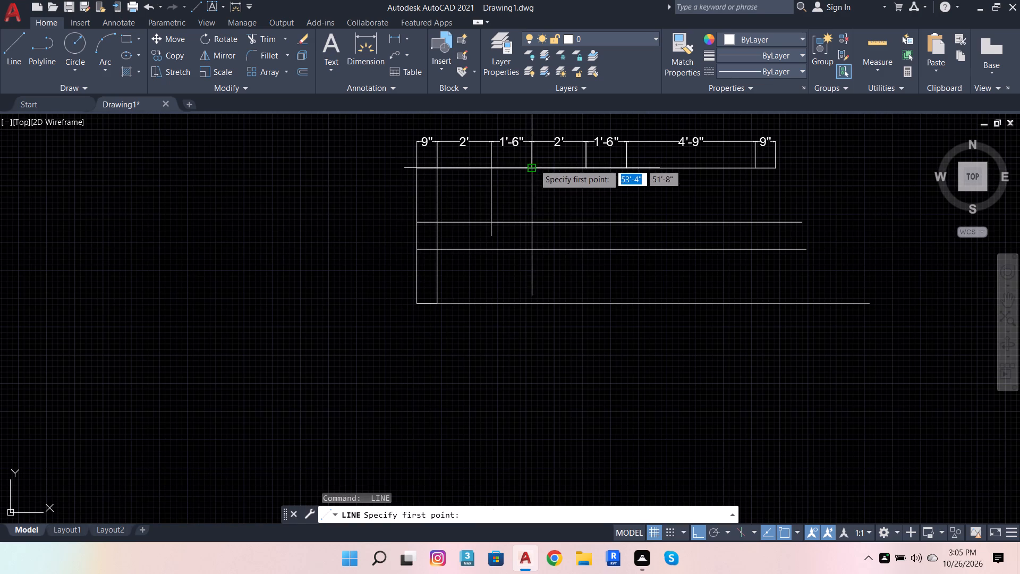
click(534, 164)
scroll(542, 240, up, 1)
click(542, 240)
key(space)
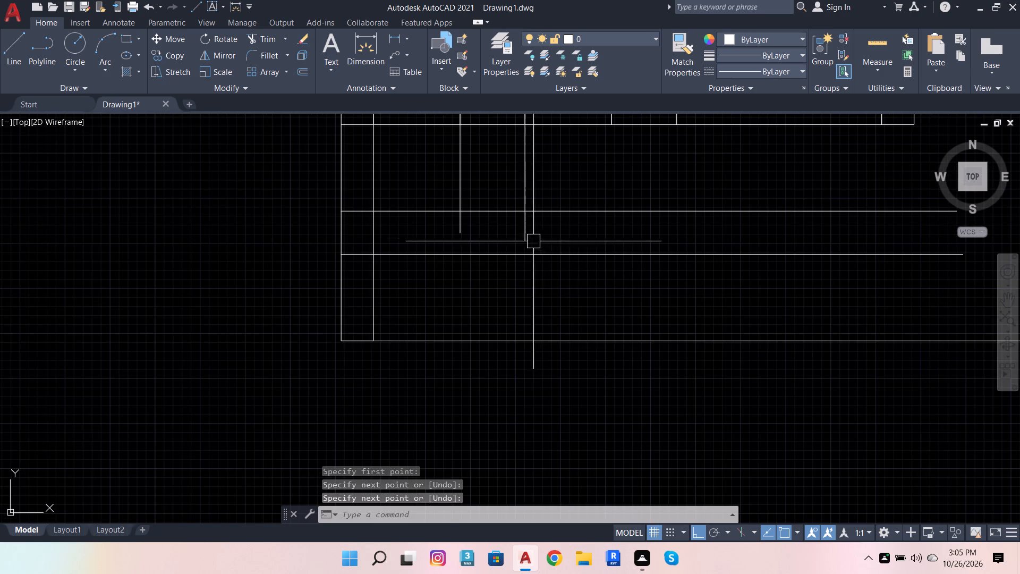
scroll(490, 242, down, 1)
key(space)
click(572, 169)
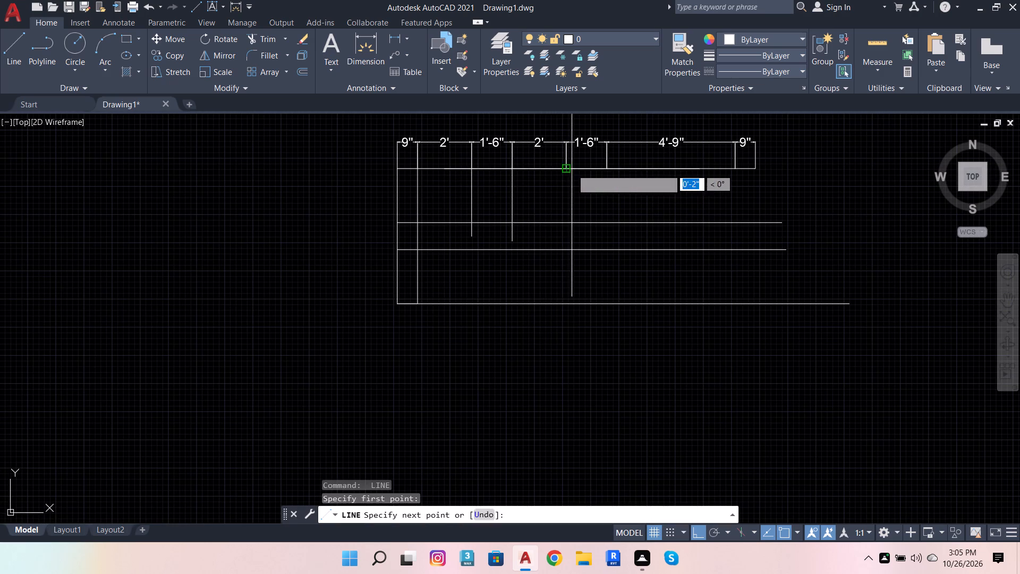
click(574, 235)
key(space)
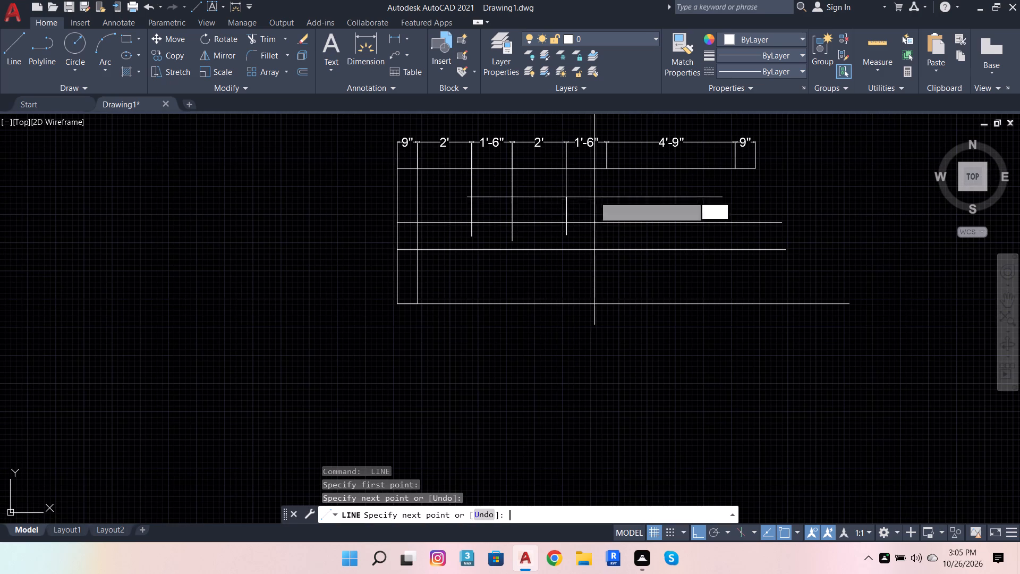
Draw vertical lines down from both ends of the 4'-9" segment and from the chain's right end, the last one passing the bottom horizontal.
key(space)
click(607, 171)
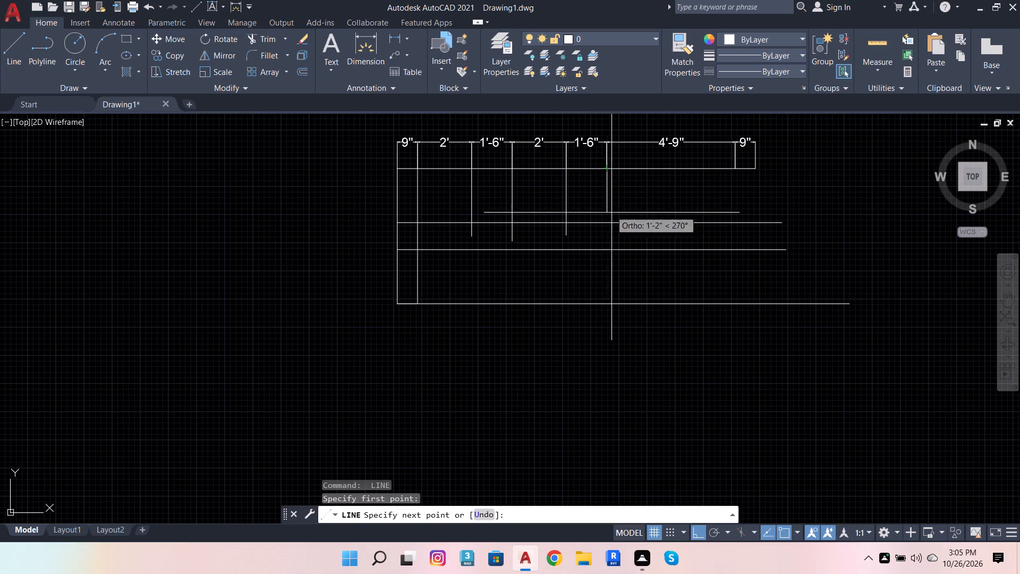
click(617, 238)
key(space)
key(space)
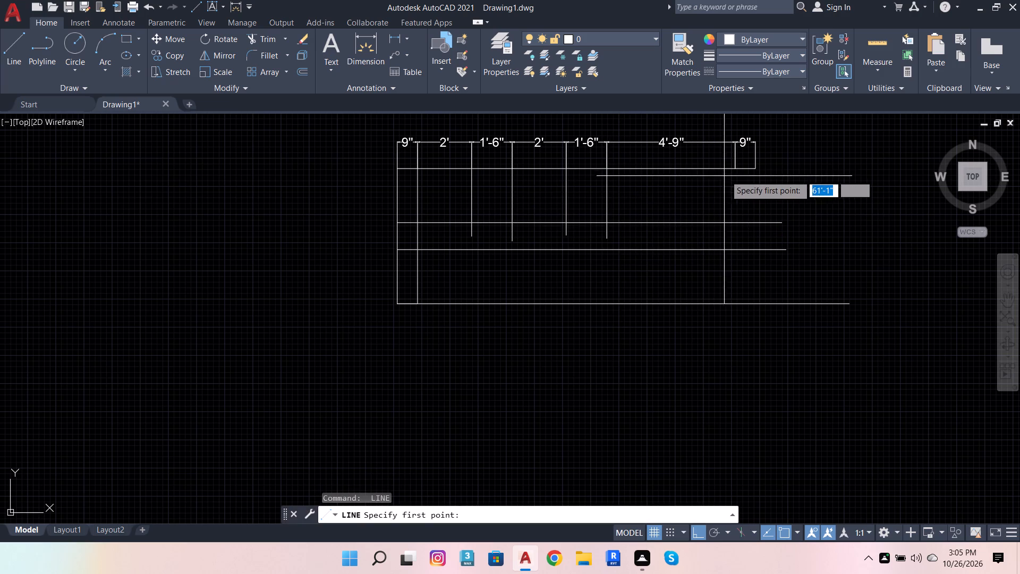
click(734, 170)
click(722, 235)
key(space)
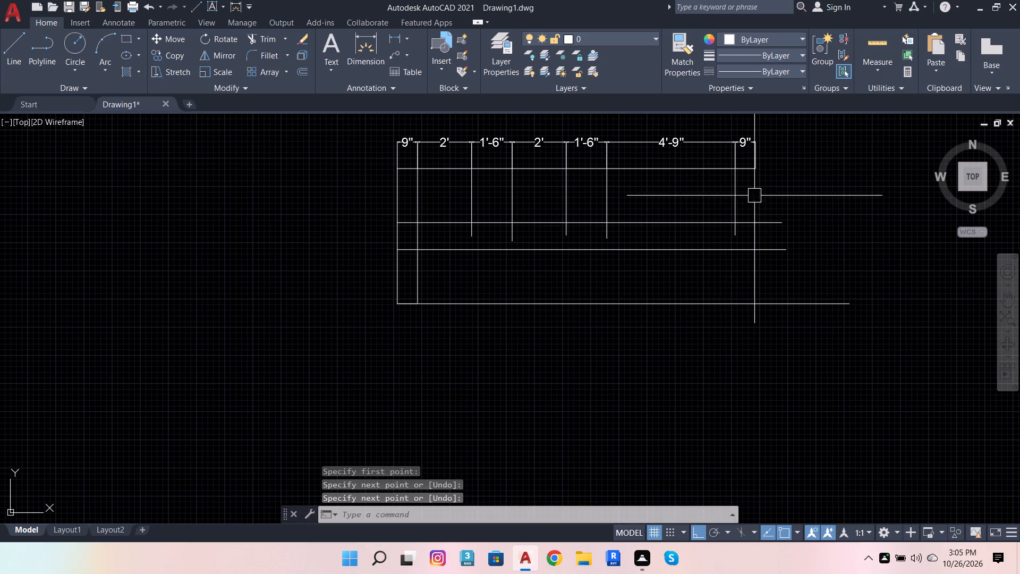
key(space)
click(760, 169)
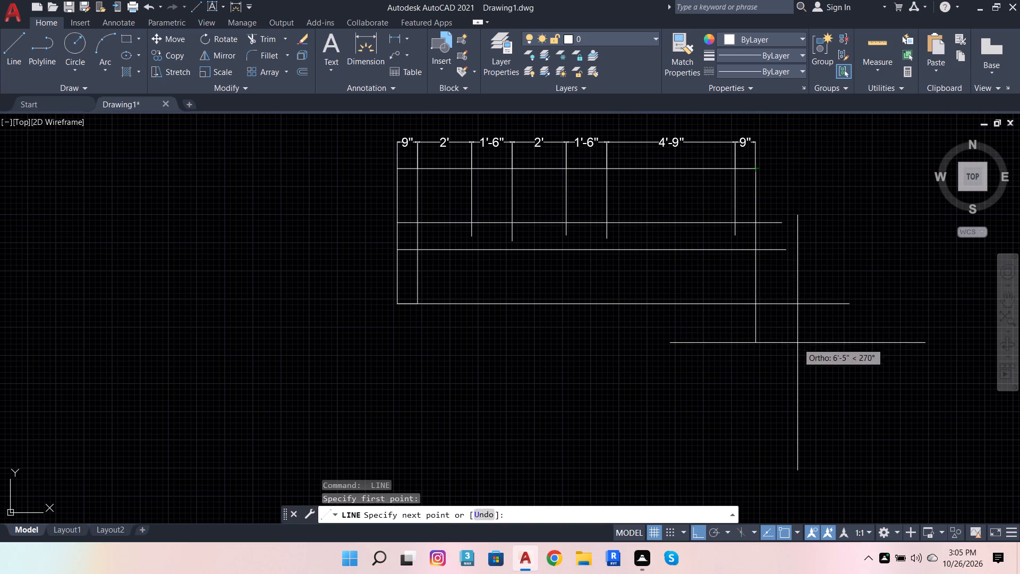
click(797, 343)
Trim the ends of the three lower horizontal lines that overhang the rightmost vertical line.
click(259, 36)
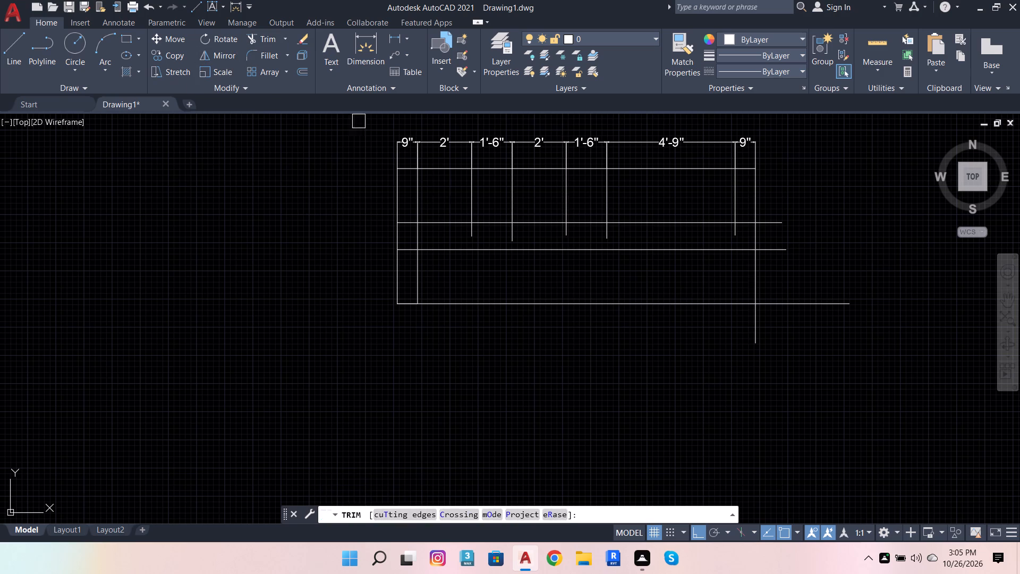
click(767, 196)
click(786, 324)
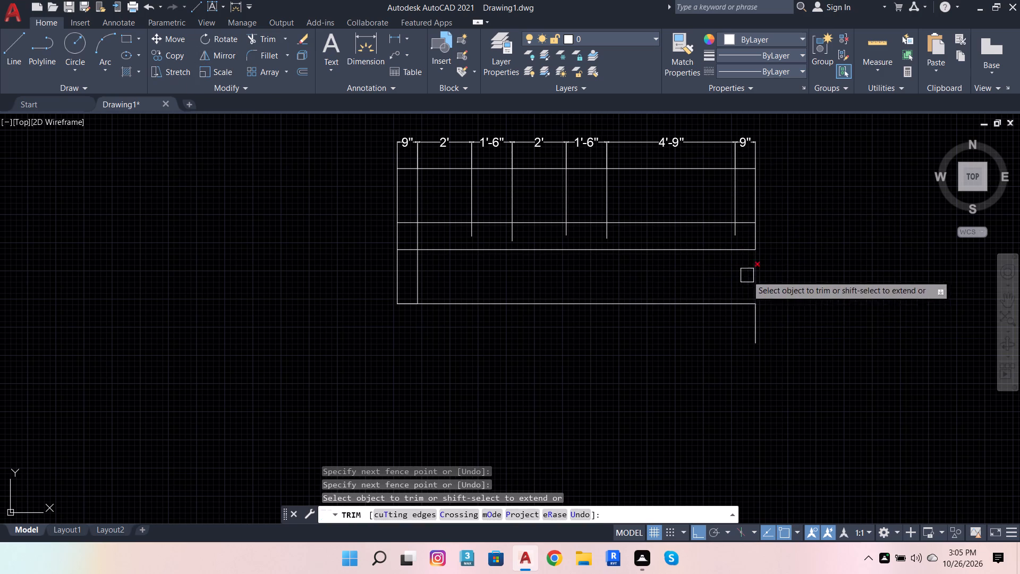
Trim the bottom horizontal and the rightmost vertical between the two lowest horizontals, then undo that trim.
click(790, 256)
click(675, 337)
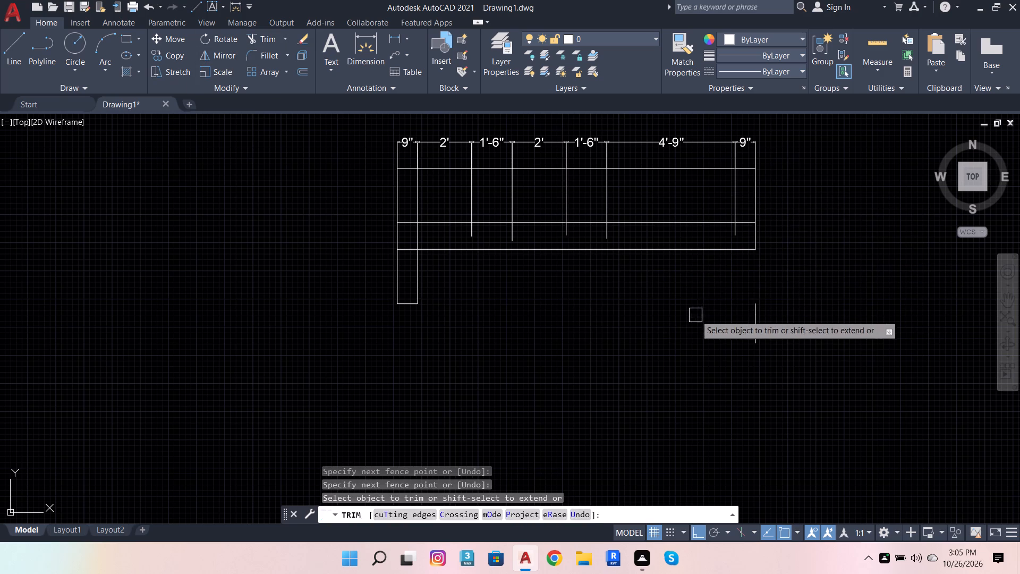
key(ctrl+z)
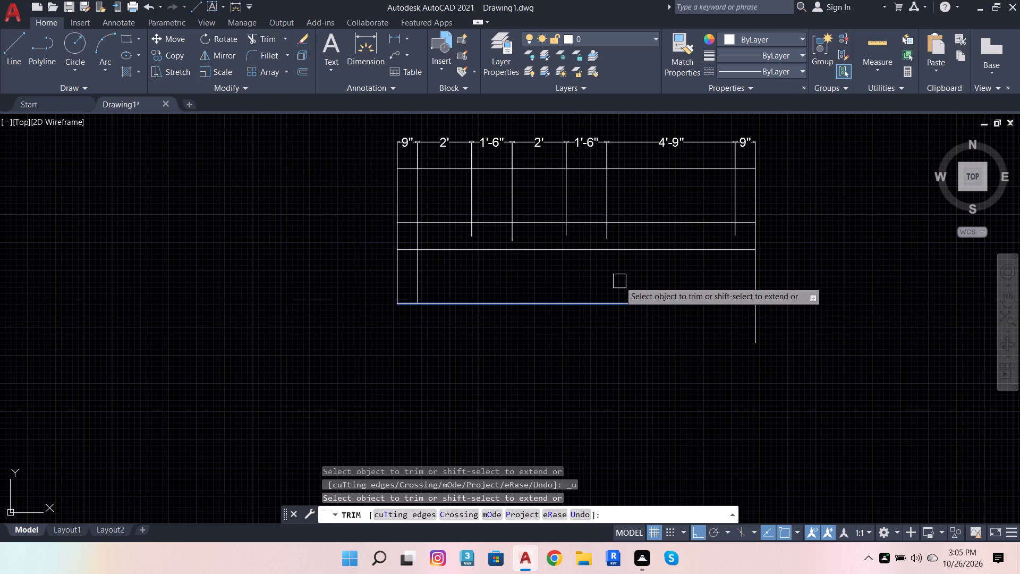
Extend the vertical line between the 2' and first 1'-6" segments down to the bottom horizontal line.
shift+click(470, 197)
shift+click(472, 205)
shift+click(475, 212)
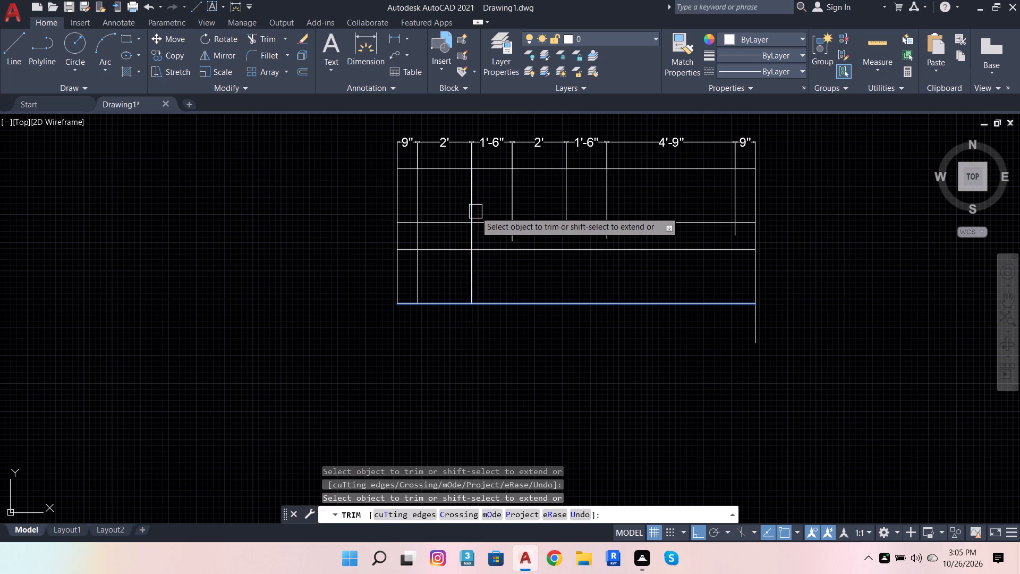
Trim the rightmost vertical between the two lowest horizontals and the four vertical stubs below the horizontal 2' under the chain.
click(764, 278)
click(752, 283)
scroll(744, 240, up, 2)
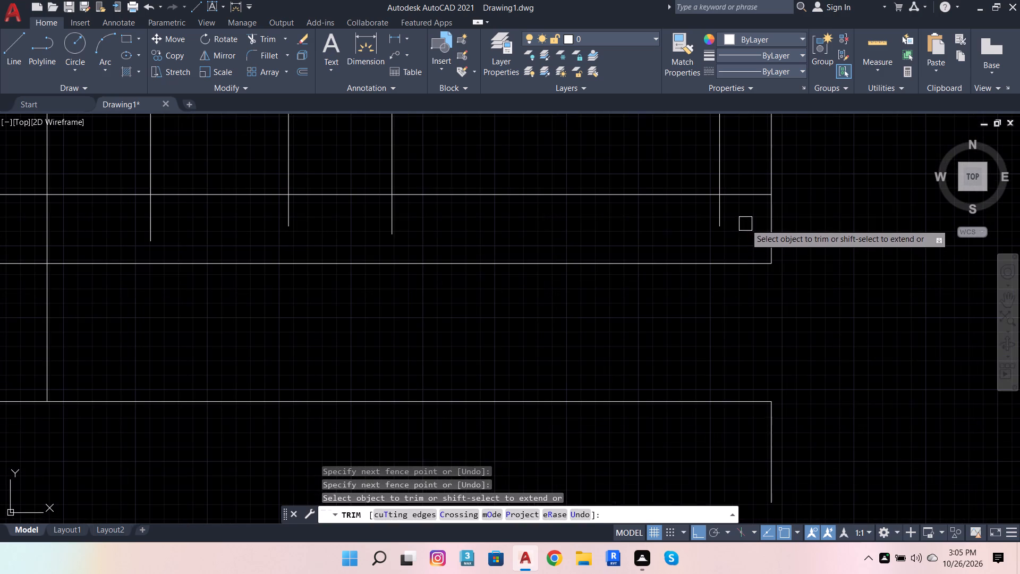
drag(745, 224, 747, 212)
click(733, 214)
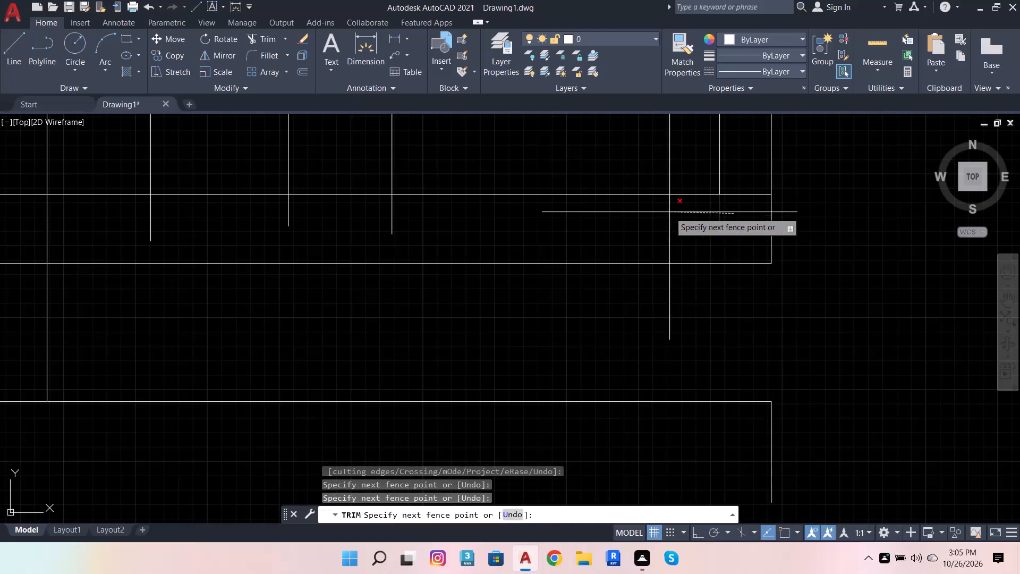
click(106, 216)
Trim the two lowest horizontals beyond the extended vertical and remove the rightmost vertical's leftover pieces, leaving an L-shaped outline.
scroll(270, 279, down, 2)
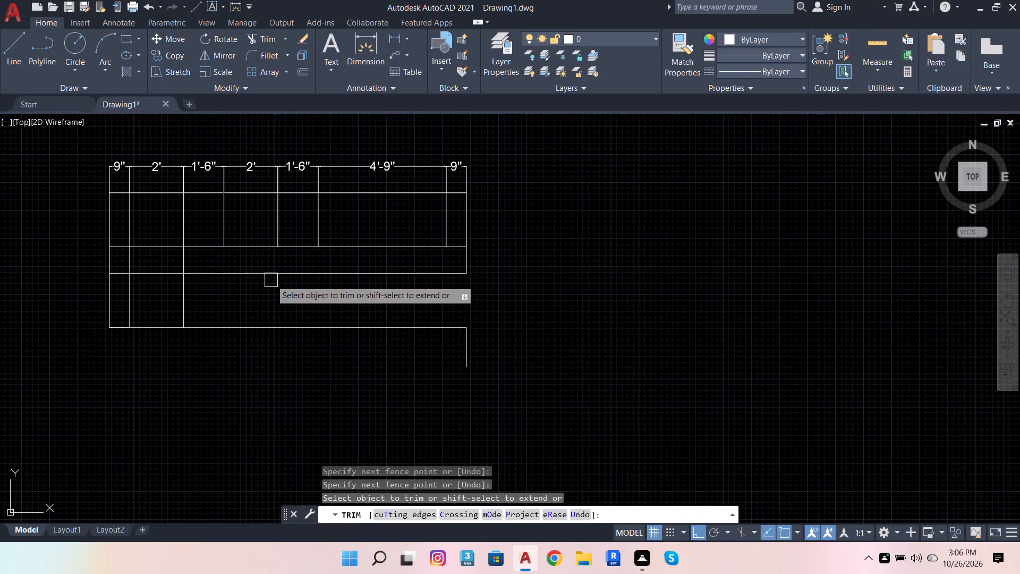
click(269, 274)
click(265, 332)
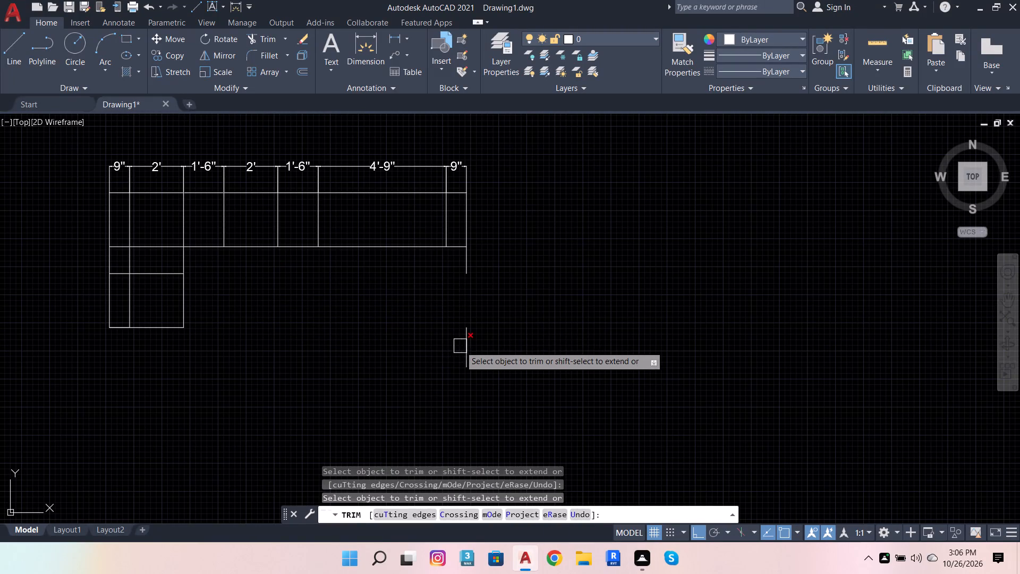
click(466, 346)
click(465, 261)
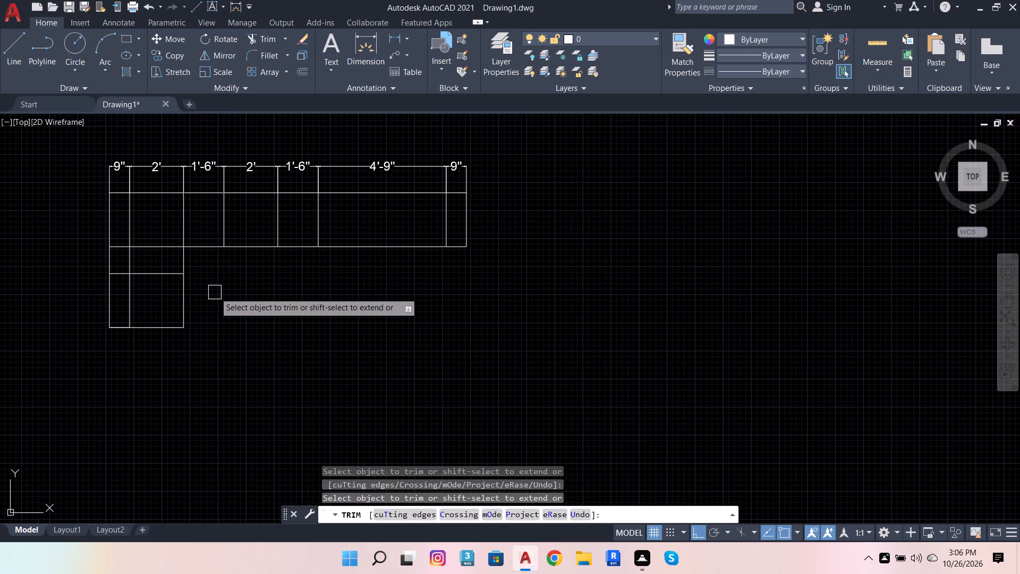
key(Escape)
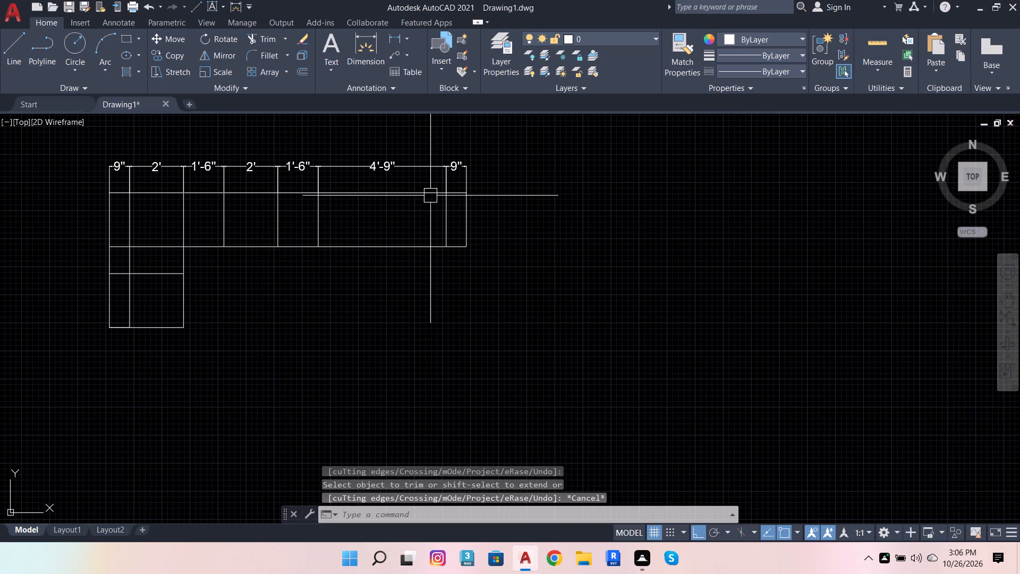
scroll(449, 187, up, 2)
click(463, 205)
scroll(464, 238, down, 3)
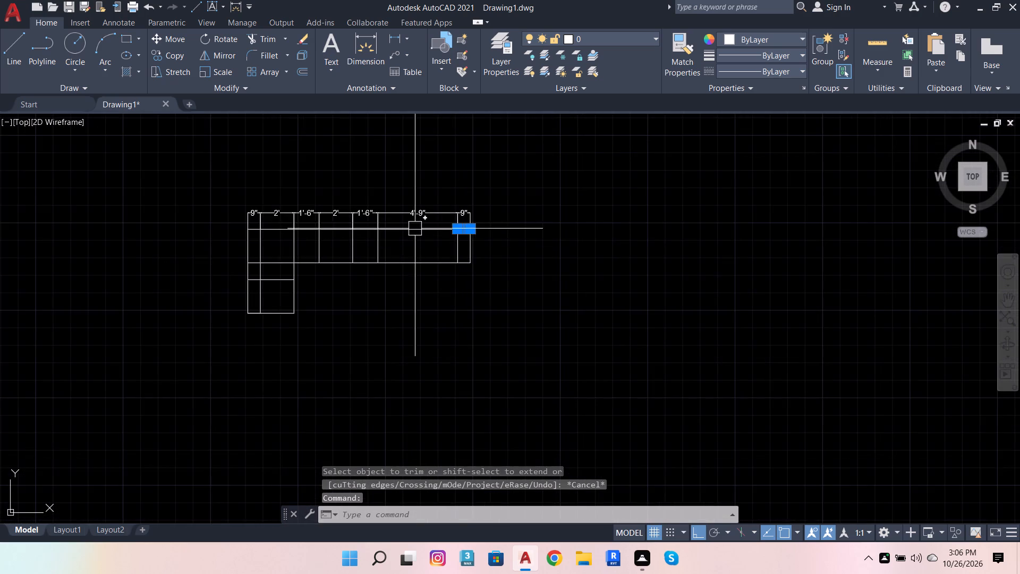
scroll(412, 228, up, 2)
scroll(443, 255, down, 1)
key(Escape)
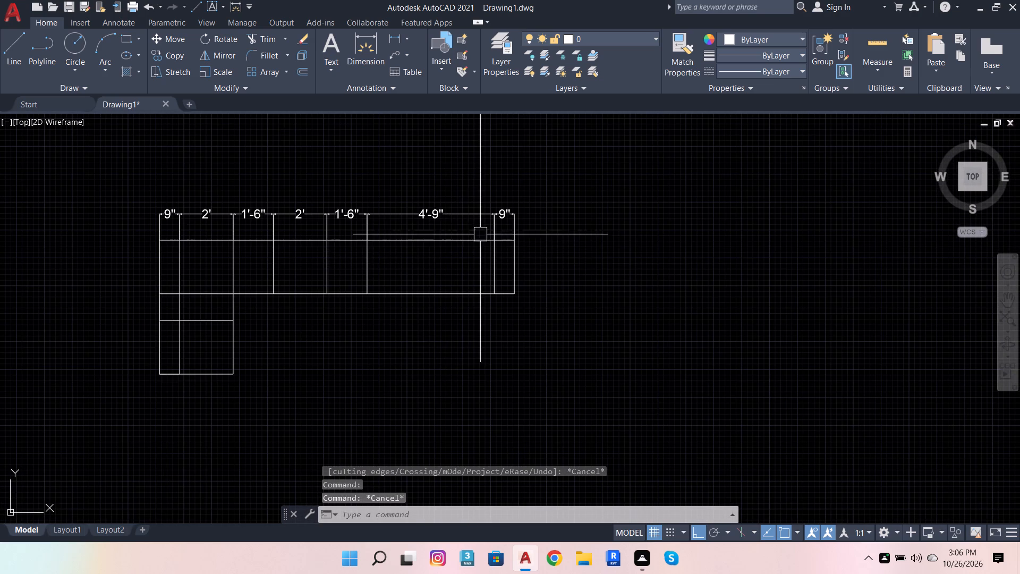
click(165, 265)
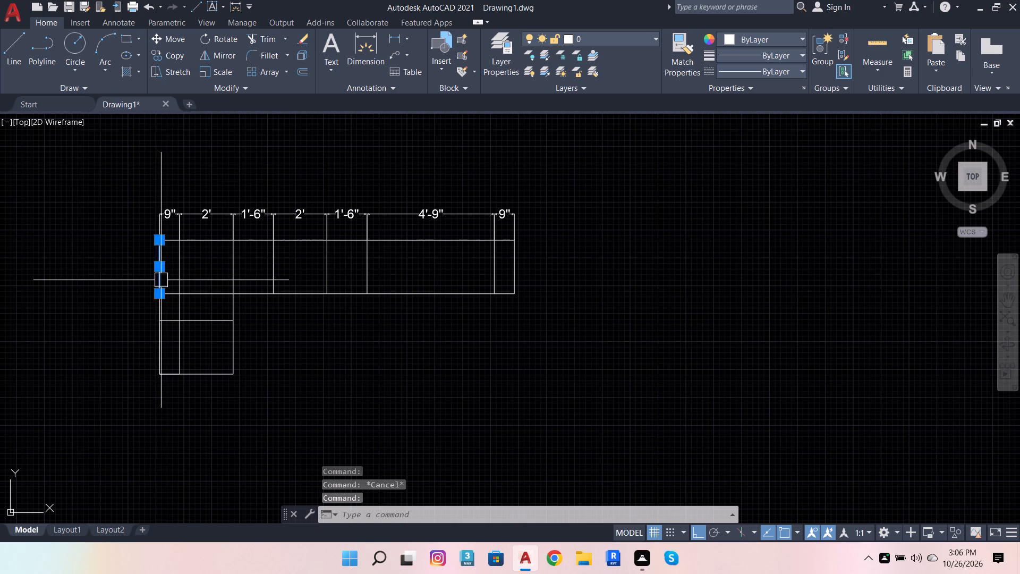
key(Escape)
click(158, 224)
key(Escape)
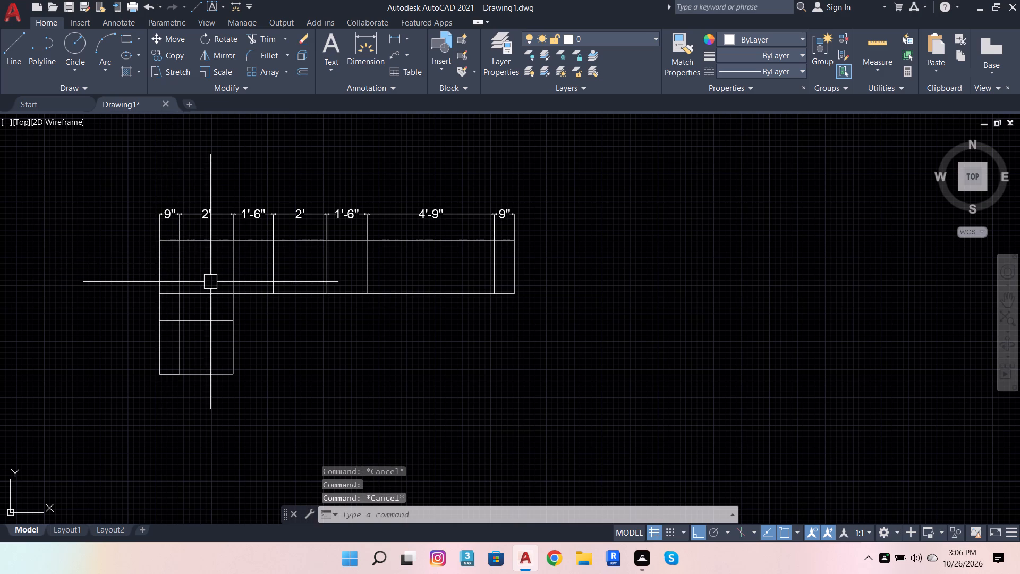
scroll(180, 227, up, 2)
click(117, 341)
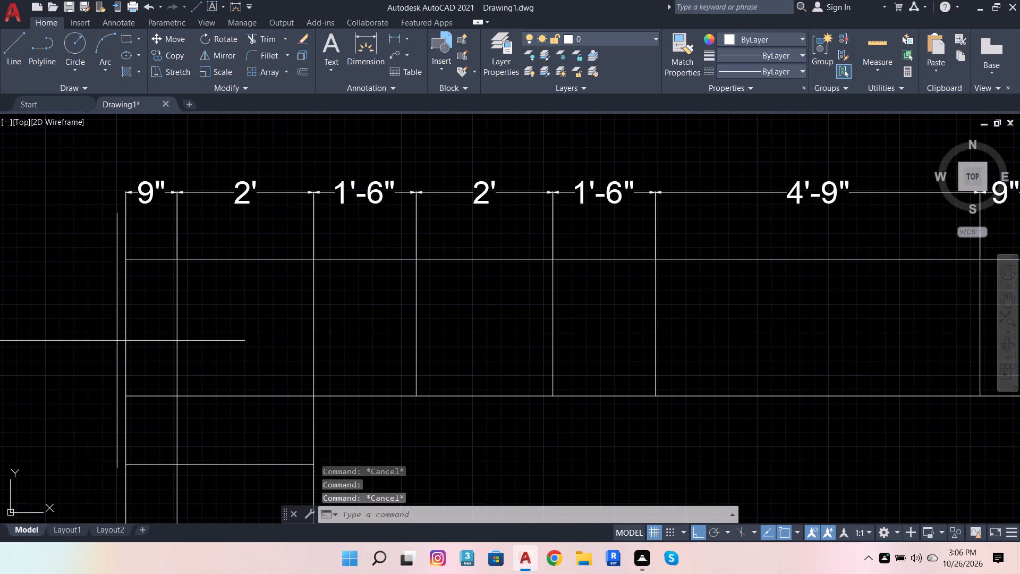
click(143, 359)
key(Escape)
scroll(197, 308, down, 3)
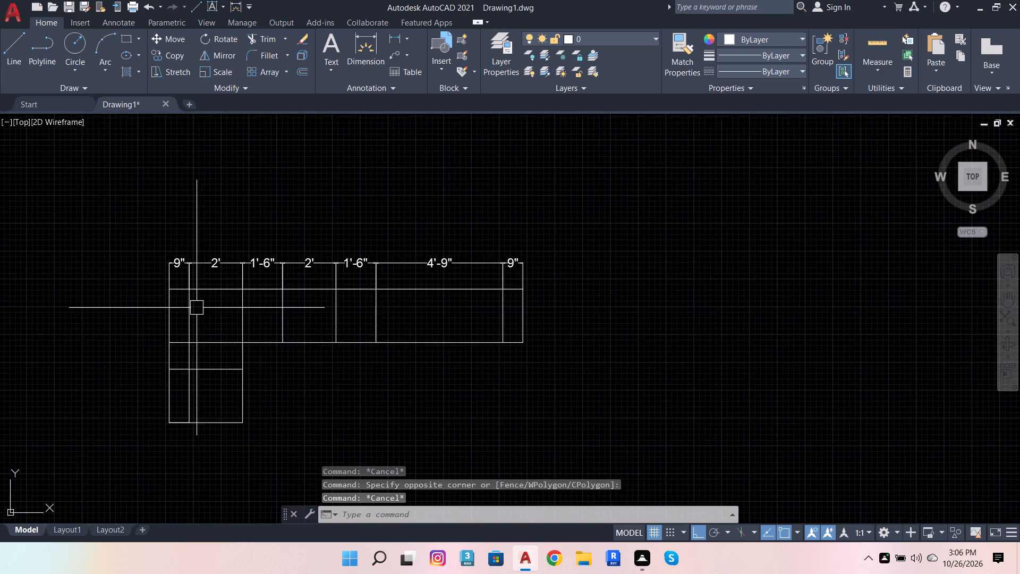
Erase the whole dimension chain above the L-shaped layout.
scroll(352, 278, up, 2)
click(530, 296)
scroll(384, 283, down, 2)
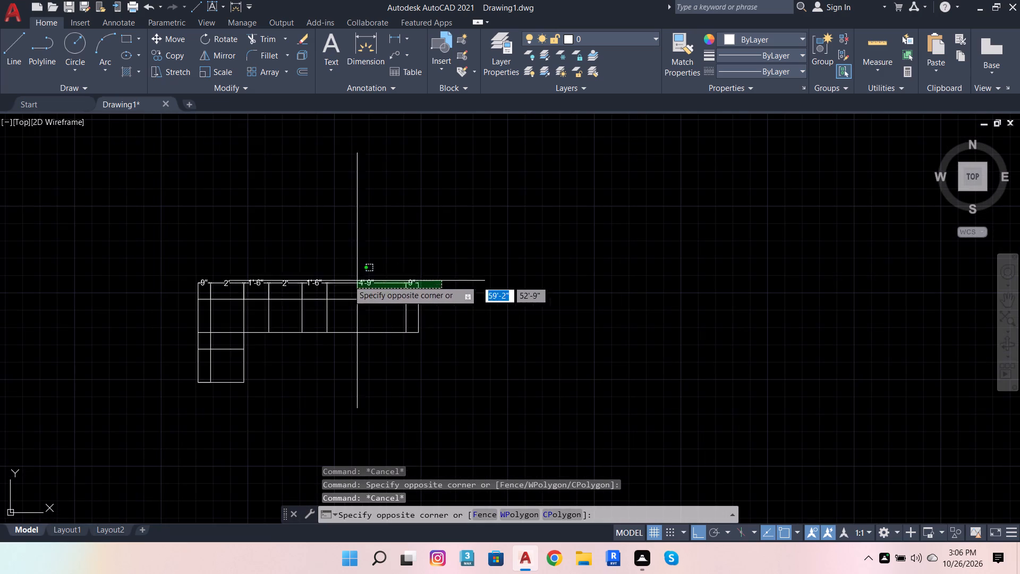
click(184, 280)
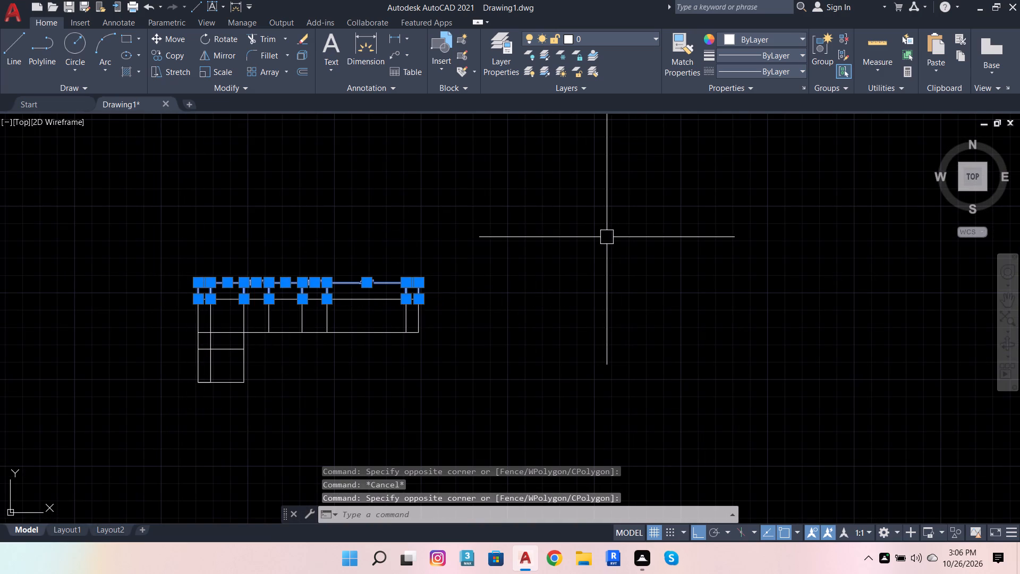
key(shift+Delete)
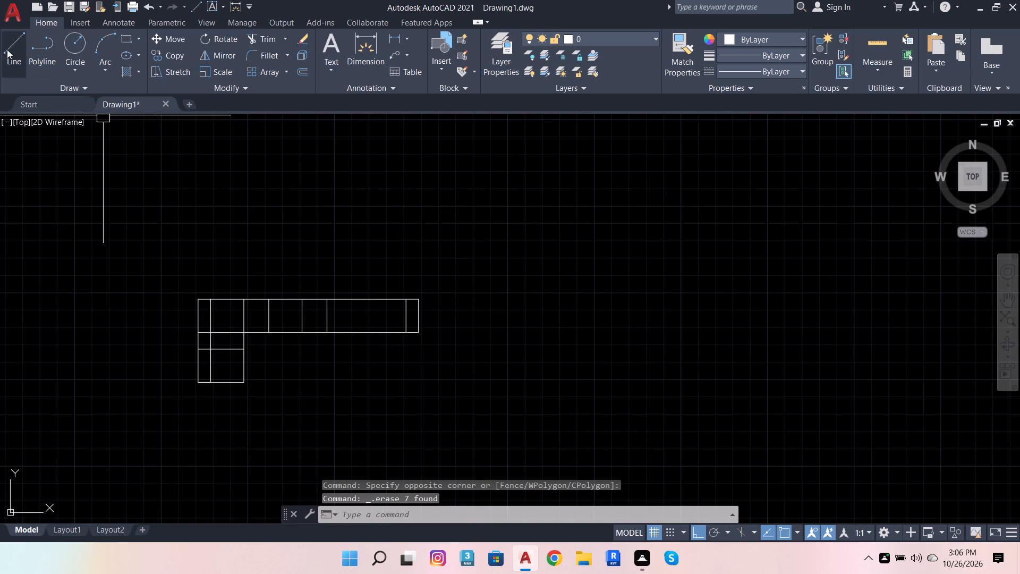
Draw a line 9" up from the layout's top-right corner, continuing horizontally about 17'-2" to beyond the layout's left side.
click(7, 49)
click(420, 296)
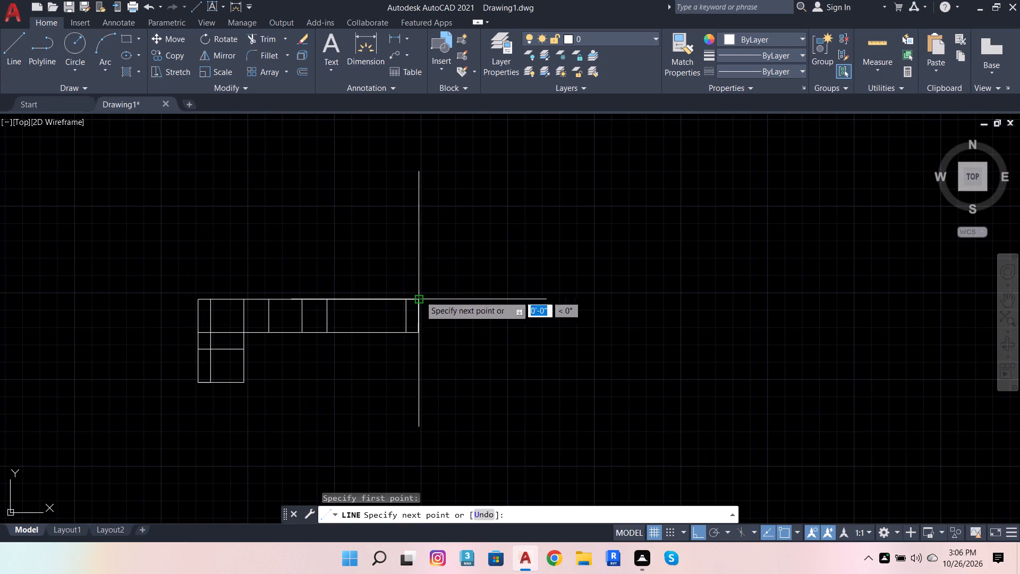
key(9)
key(Return)
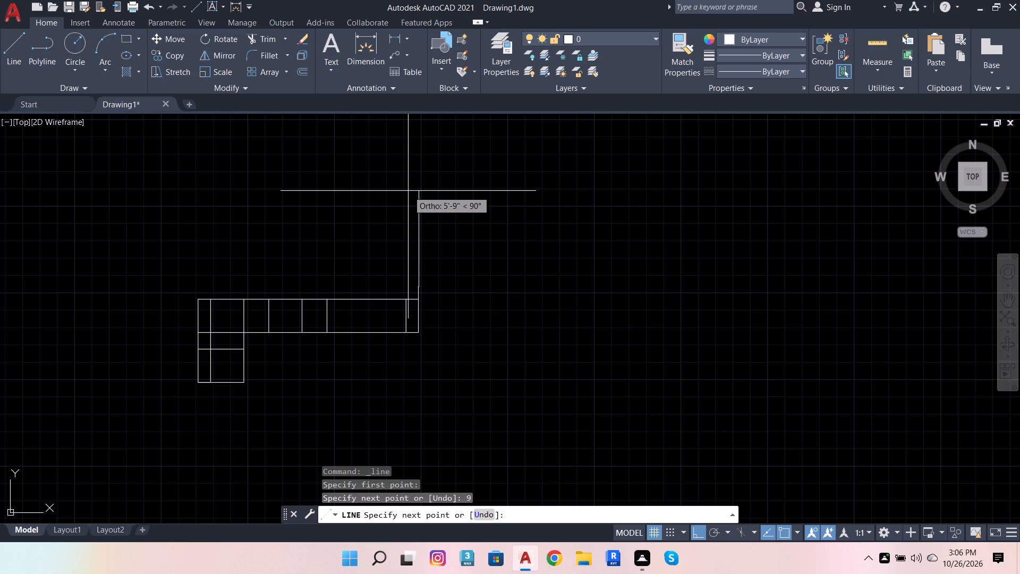
click(133, 257)
key(space)
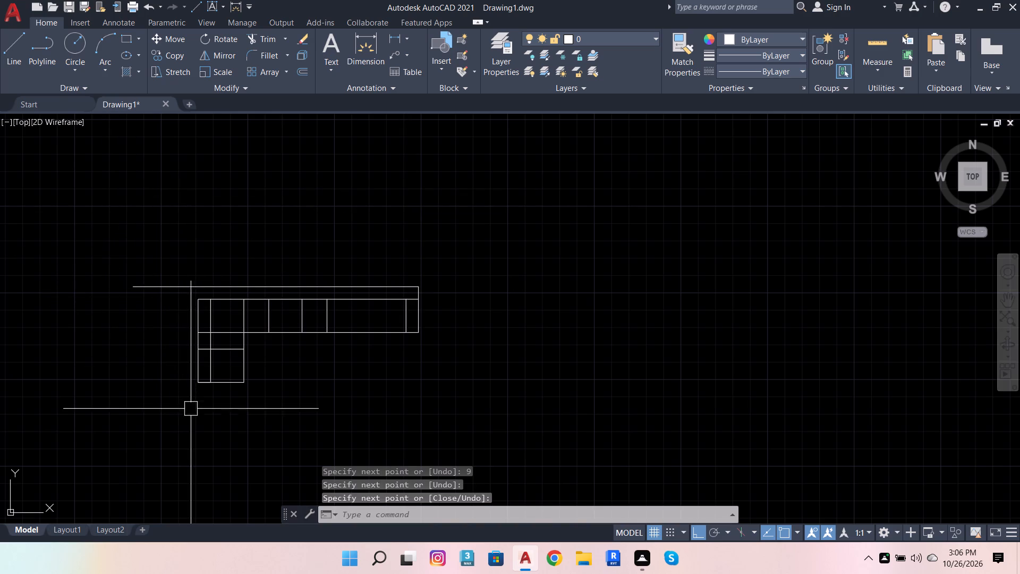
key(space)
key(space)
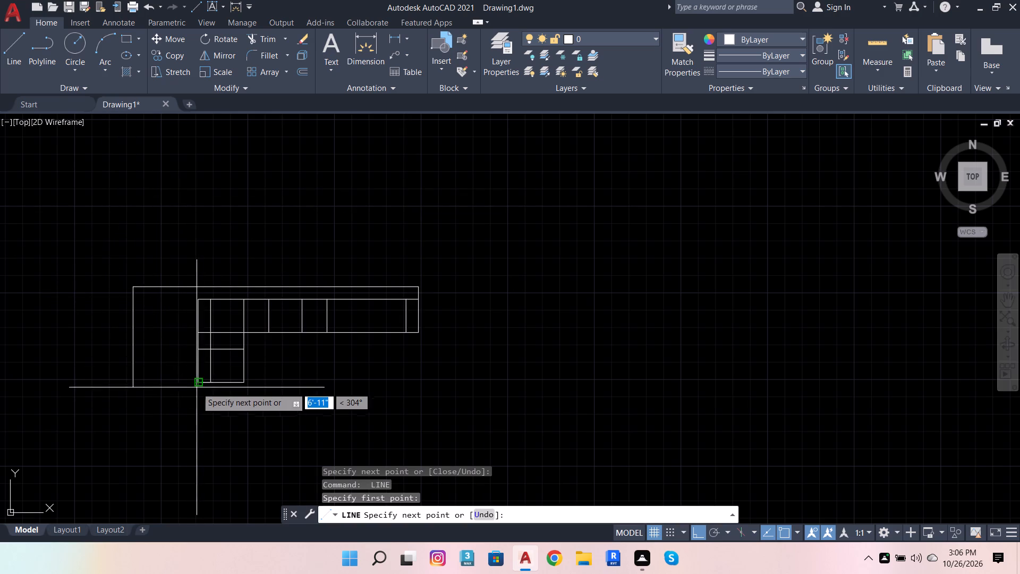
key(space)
Draw a line 9" left from the layout's bottom-left corner, and a separate vertical from its end up past the outer top line.
key(space)
click(199, 381)
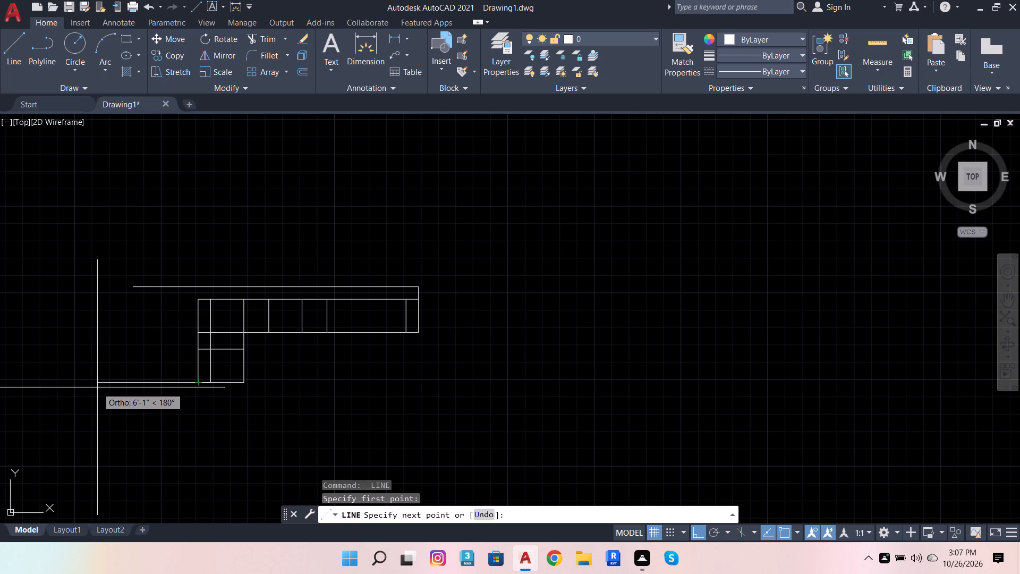
key(9)
key(Return)
key(space)
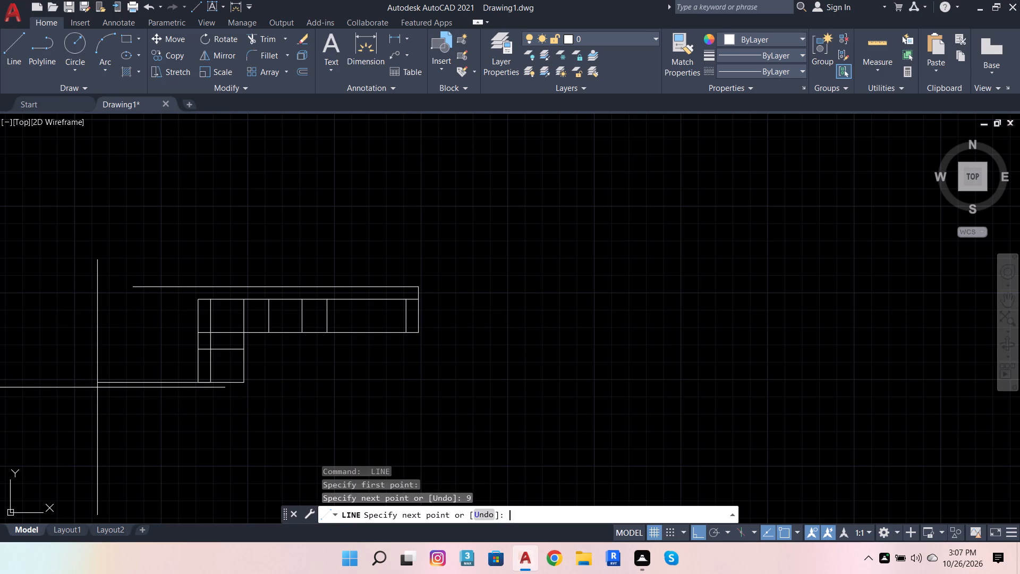
key(space)
click(183, 381)
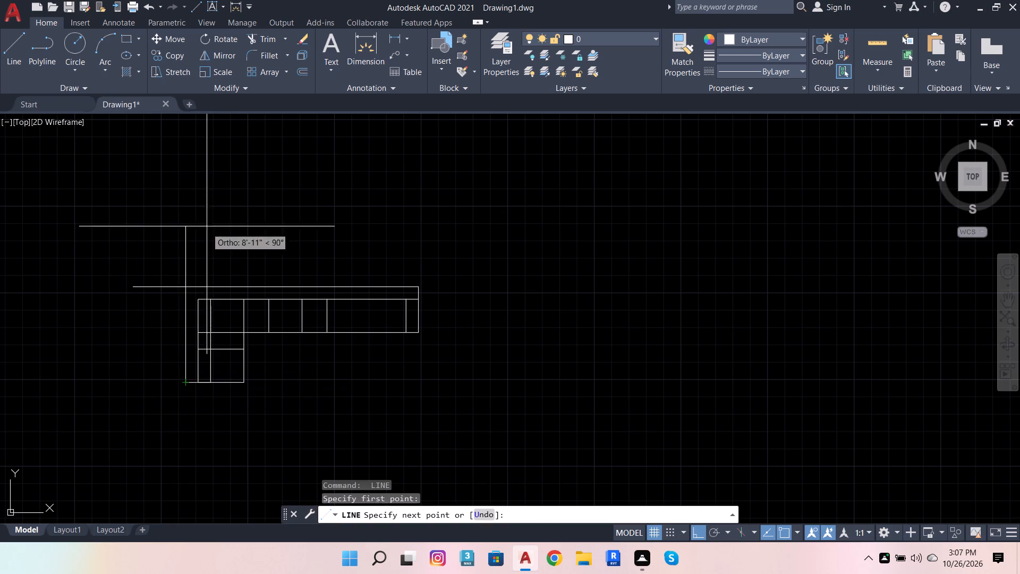
click(210, 222)
key(space)
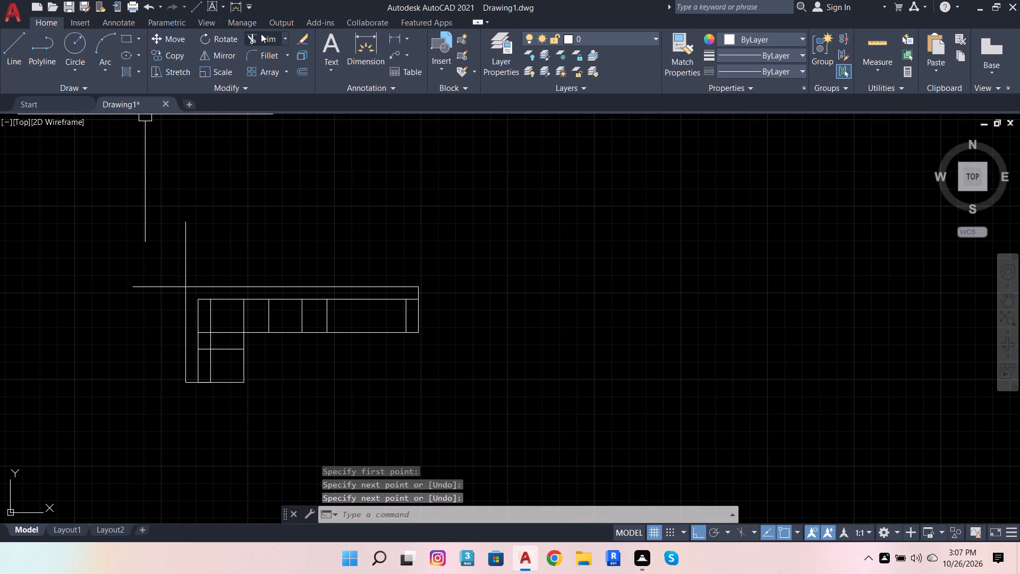
Trim both line overhangs beyond the outer top-left corner of the wall.
click(261, 33)
click(212, 229)
click(150, 308)
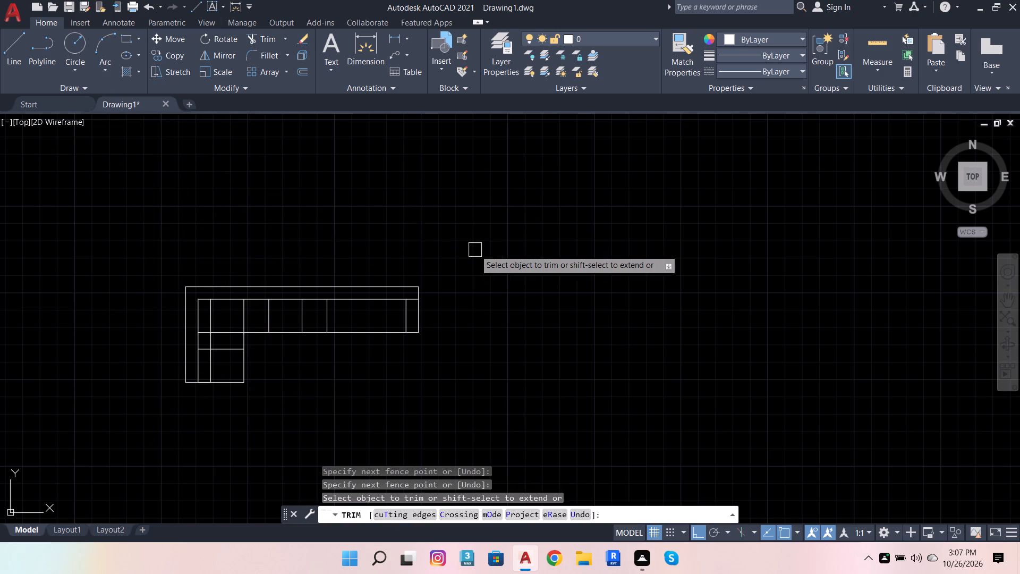
Trim the outer vertical and the bottom horizontal of the 9" bay at the right end of the top run.
scroll(407, 332, up, 1)
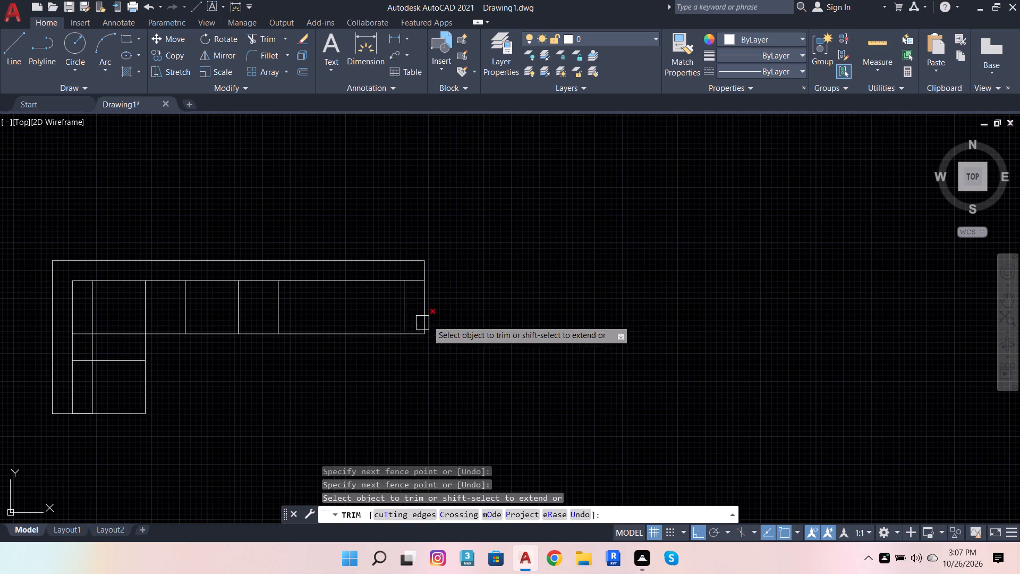
click(427, 311)
click(422, 331)
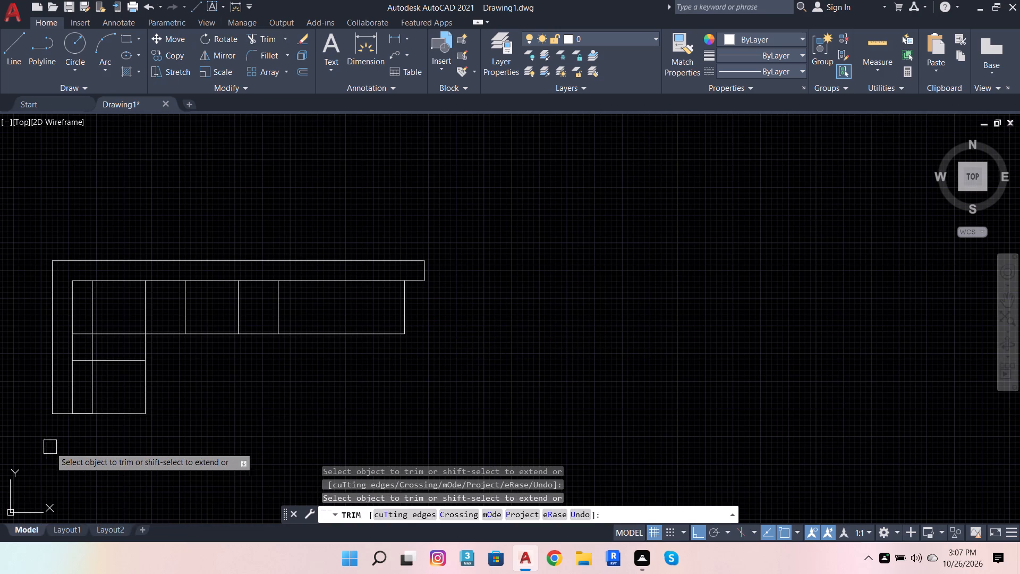
scroll(65, 435, up, 1)
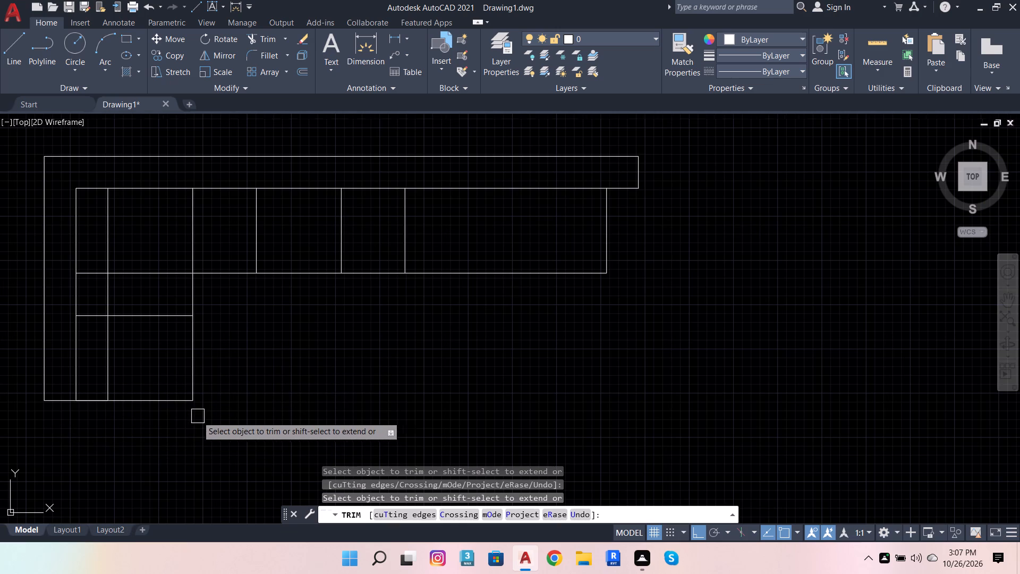
scroll(197, 416, up, 2)
scroll(201, 427, down, 3)
key(Escape)
Join the wall's inner left vertical segments and inner top horizontal segments, up to the rightmost vertical, into one polyline.
scroll(122, 404, up, 2)
click(131, 408)
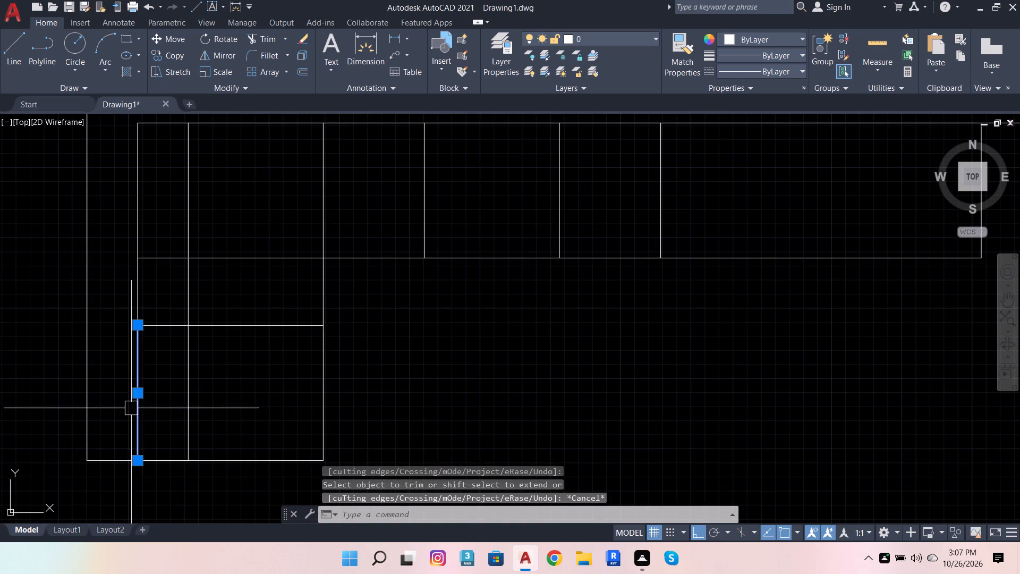
click(139, 276)
click(138, 209)
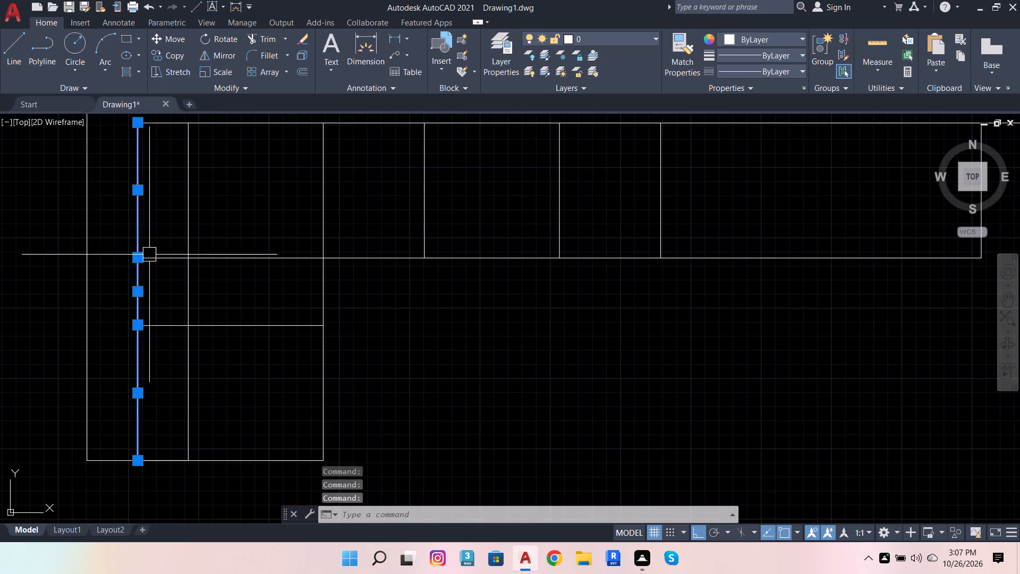
scroll(156, 308, down, 3)
scroll(167, 263, up, 3)
click(129, 254)
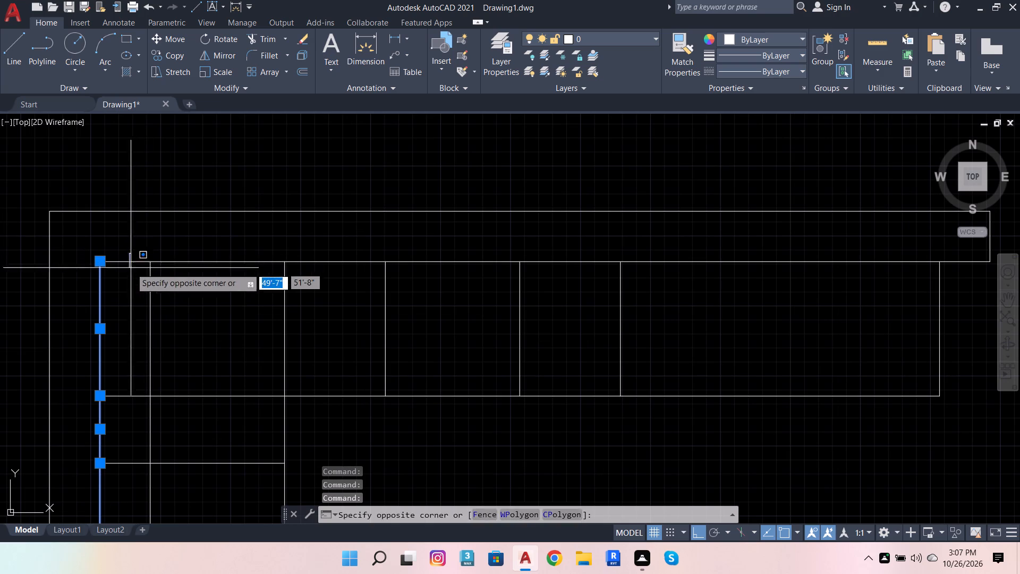
click(129, 271)
click(188, 264)
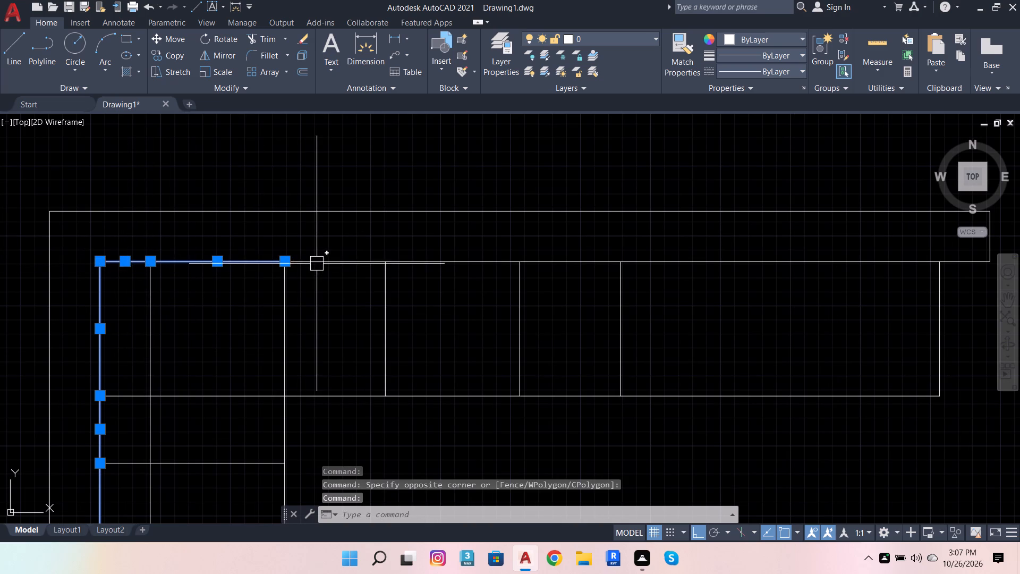
click(317, 264)
click(414, 265)
scroll(401, 294, down, 1)
click(495, 275)
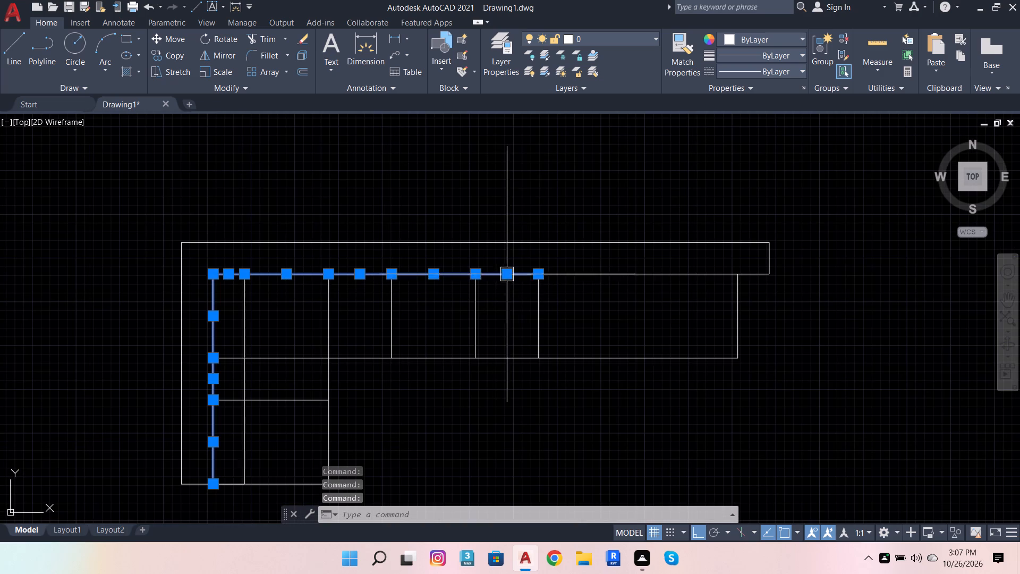
click(633, 274)
key(j)
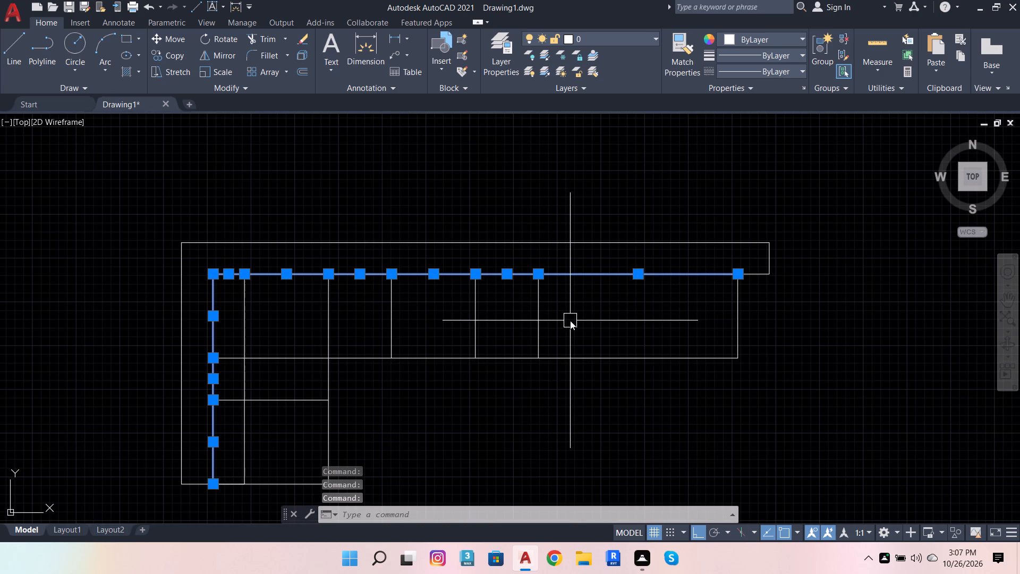
key(Return)
Offset the joined inner wall polyline 1" toward the inside of the layout.
click(588, 274)
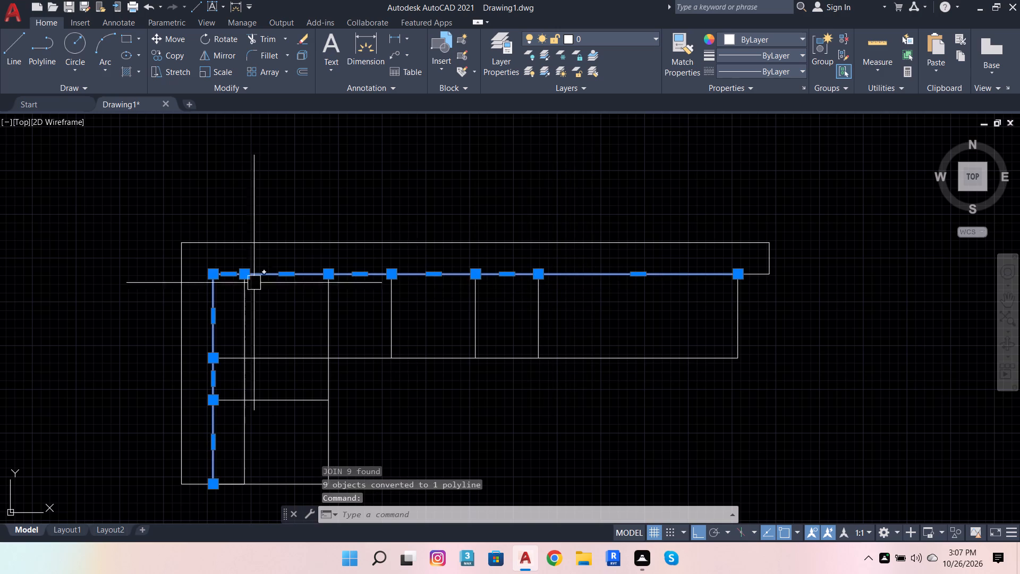
click(305, 71)
scroll(389, 226, down, 3)
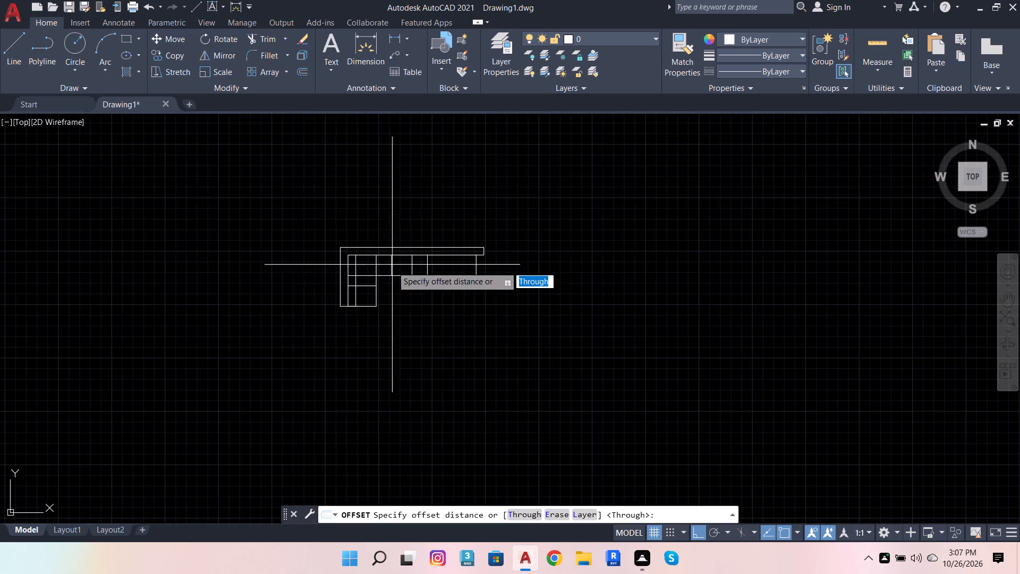
scroll(355, 305, up, 3)
click(330, 303)
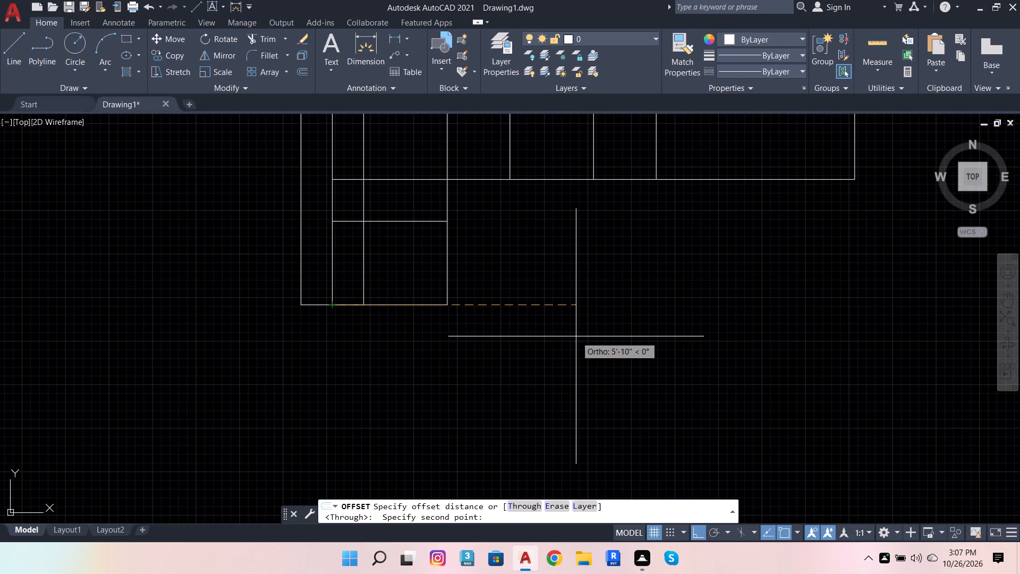
key(1)
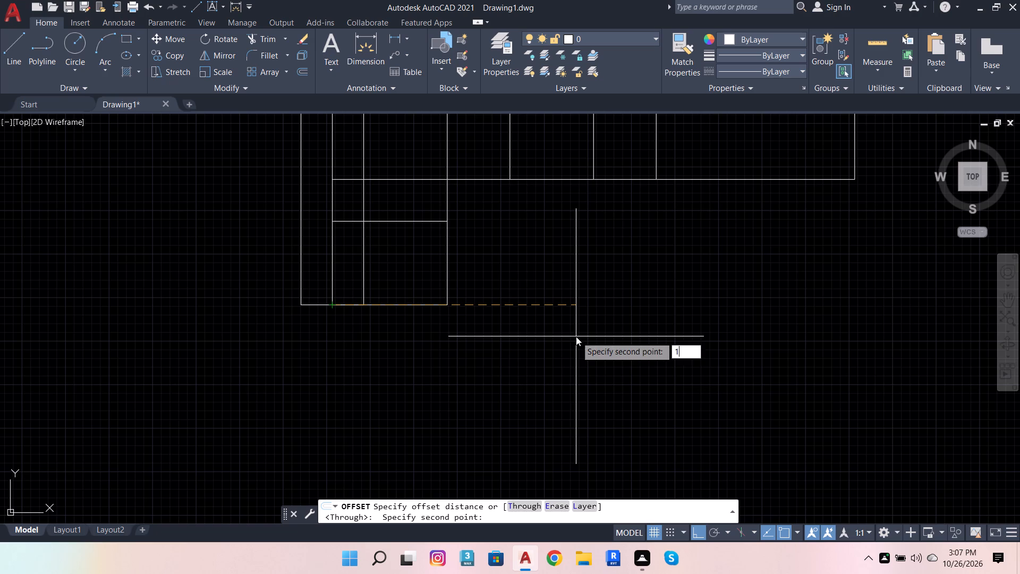
key(Return)
click(597, 321)
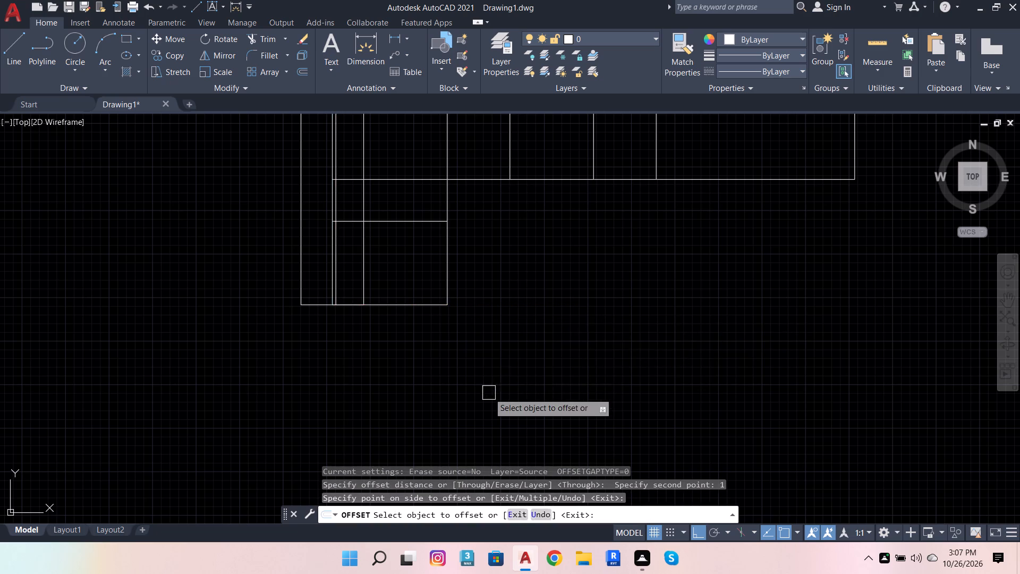
Offset the lower leg's bottom edge and the top run's right end vertical 1" inward.
scroll(486, 402, down, 1)
click(436, 344)
click(436, 327)
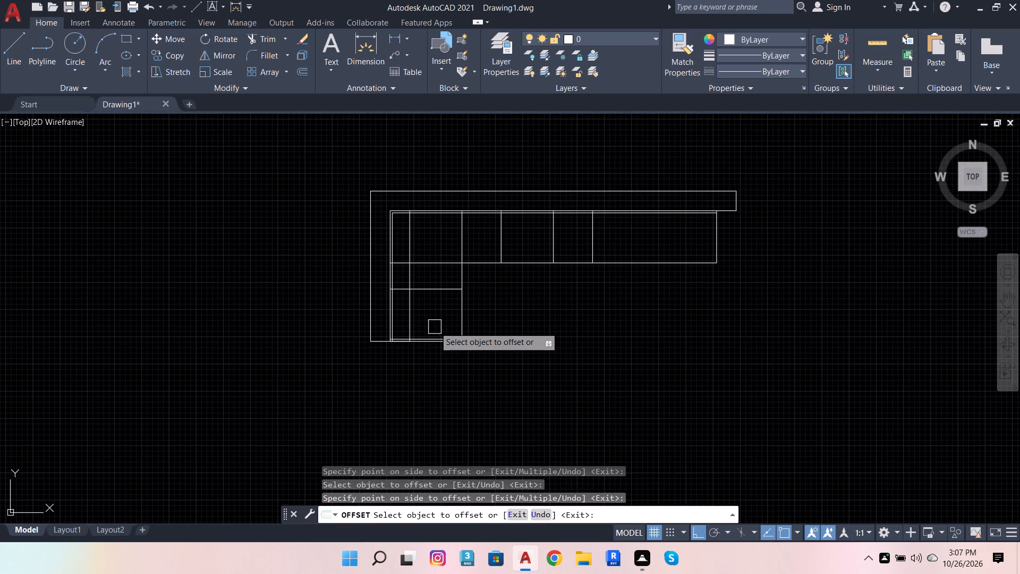
scroll(421, 333, up, 2)
scroll(440, 372, down, 2)
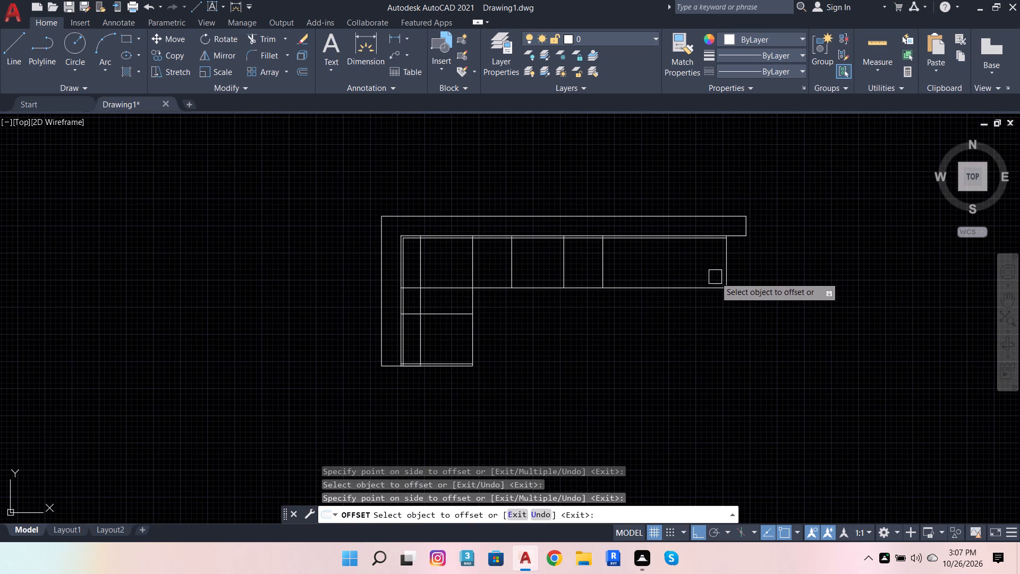
click(722, 272)
click(682, 272)
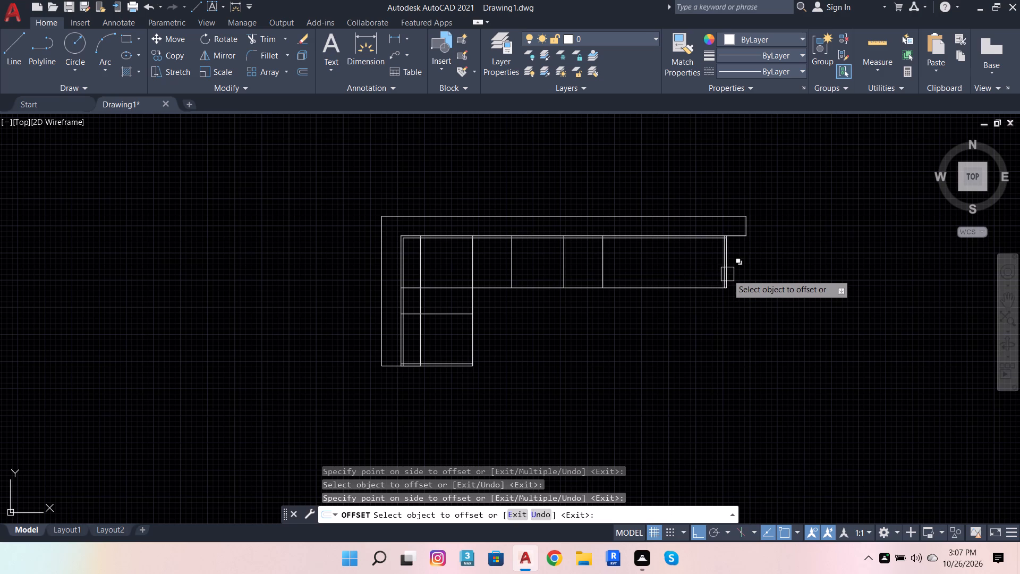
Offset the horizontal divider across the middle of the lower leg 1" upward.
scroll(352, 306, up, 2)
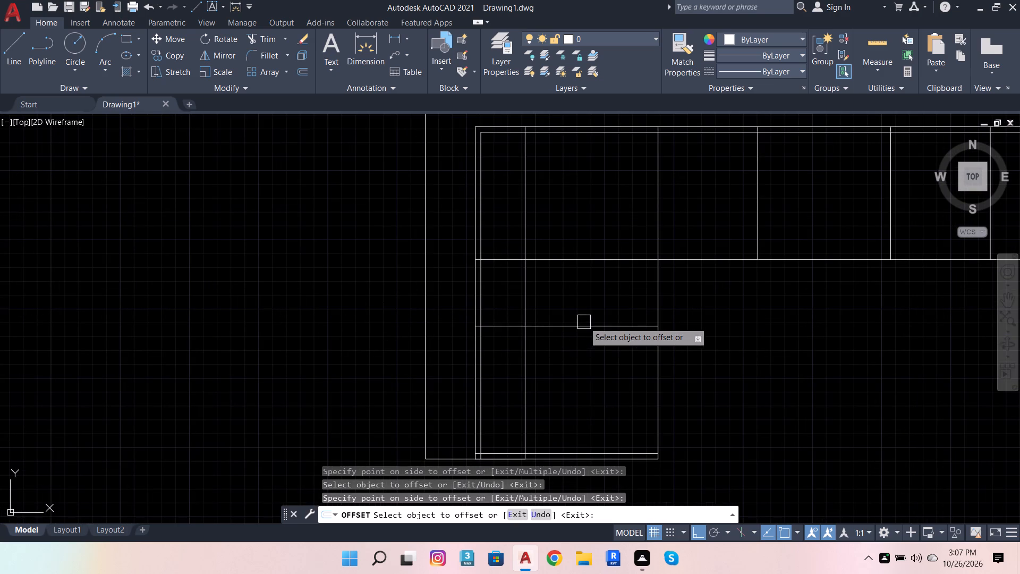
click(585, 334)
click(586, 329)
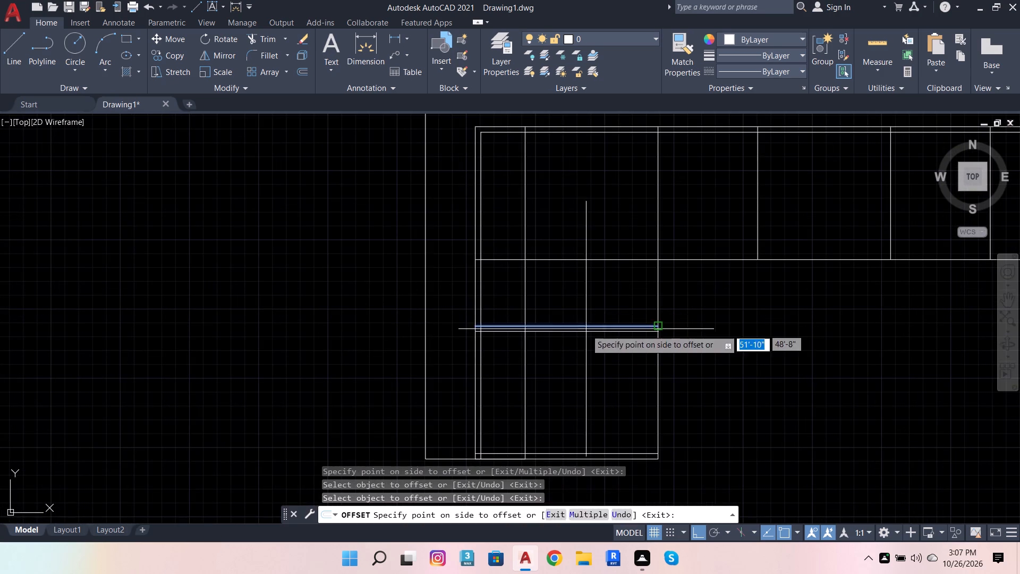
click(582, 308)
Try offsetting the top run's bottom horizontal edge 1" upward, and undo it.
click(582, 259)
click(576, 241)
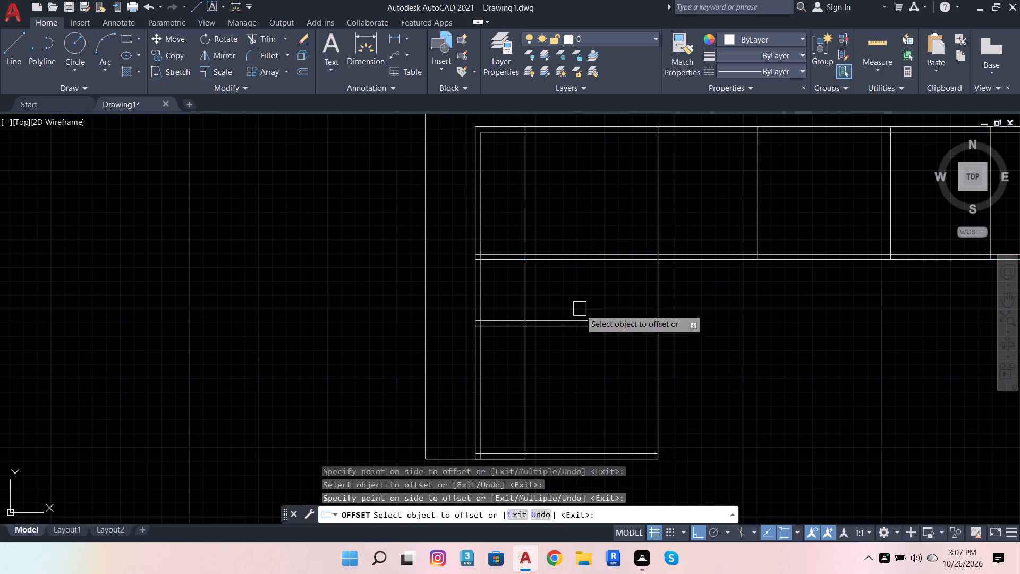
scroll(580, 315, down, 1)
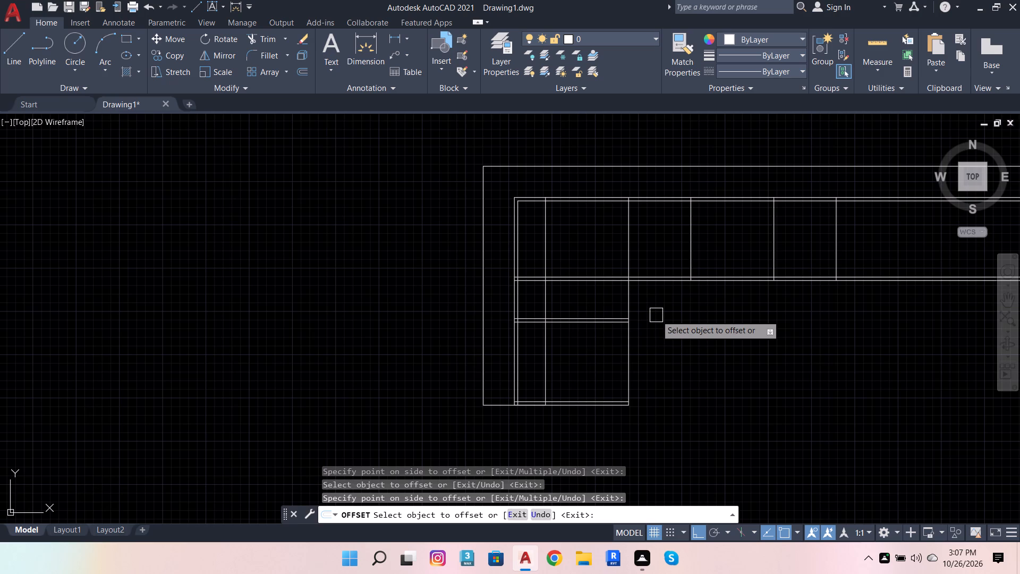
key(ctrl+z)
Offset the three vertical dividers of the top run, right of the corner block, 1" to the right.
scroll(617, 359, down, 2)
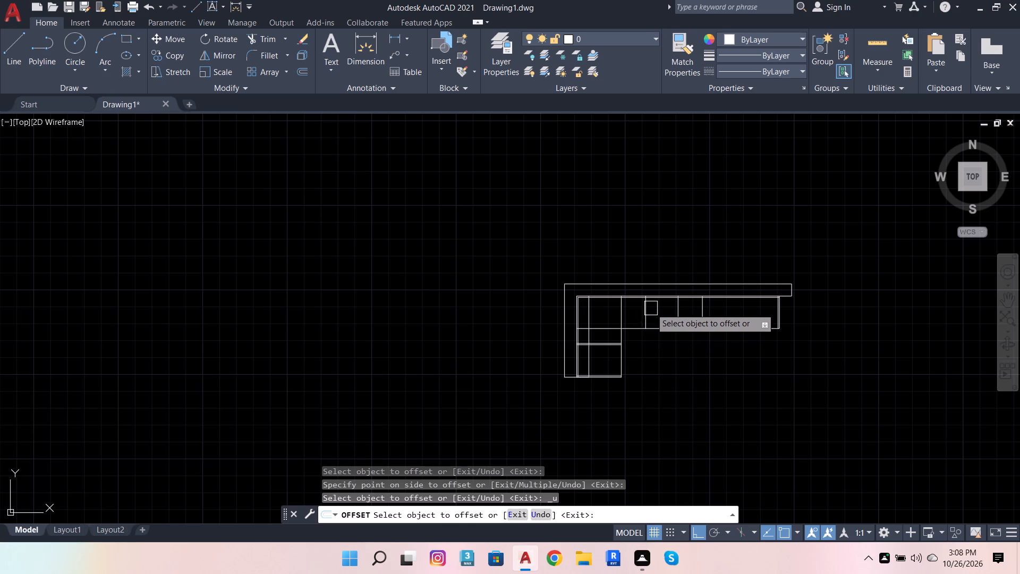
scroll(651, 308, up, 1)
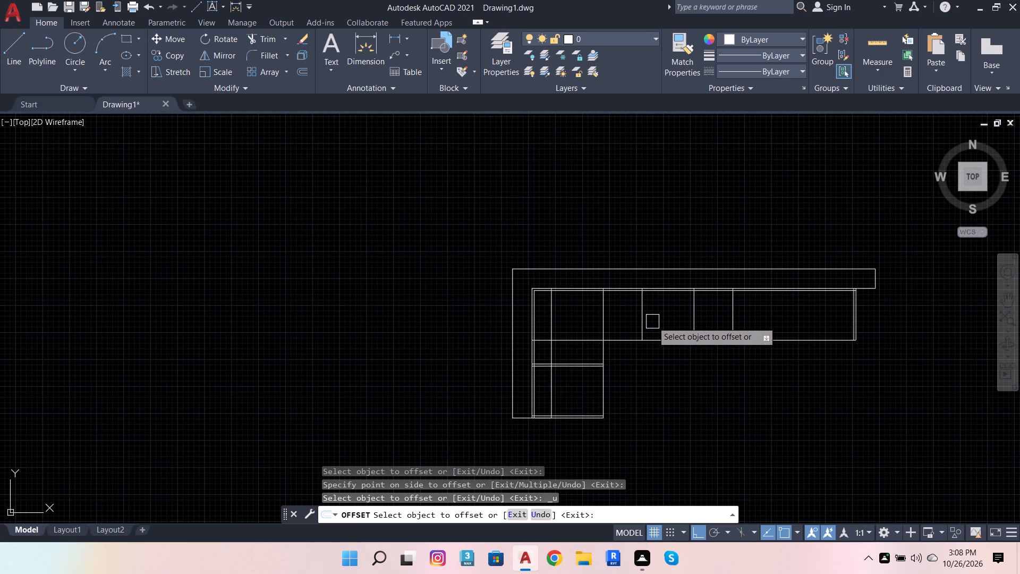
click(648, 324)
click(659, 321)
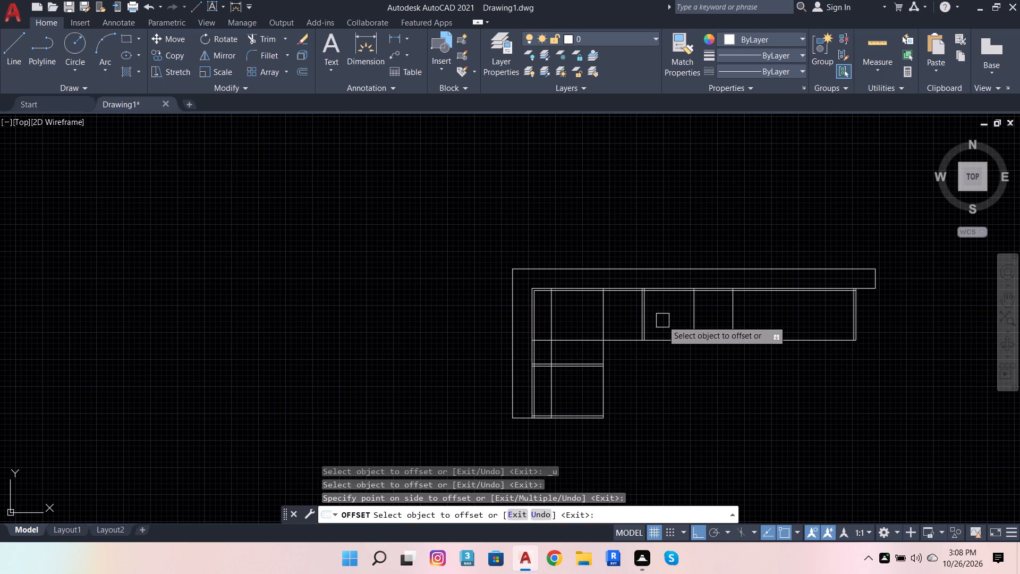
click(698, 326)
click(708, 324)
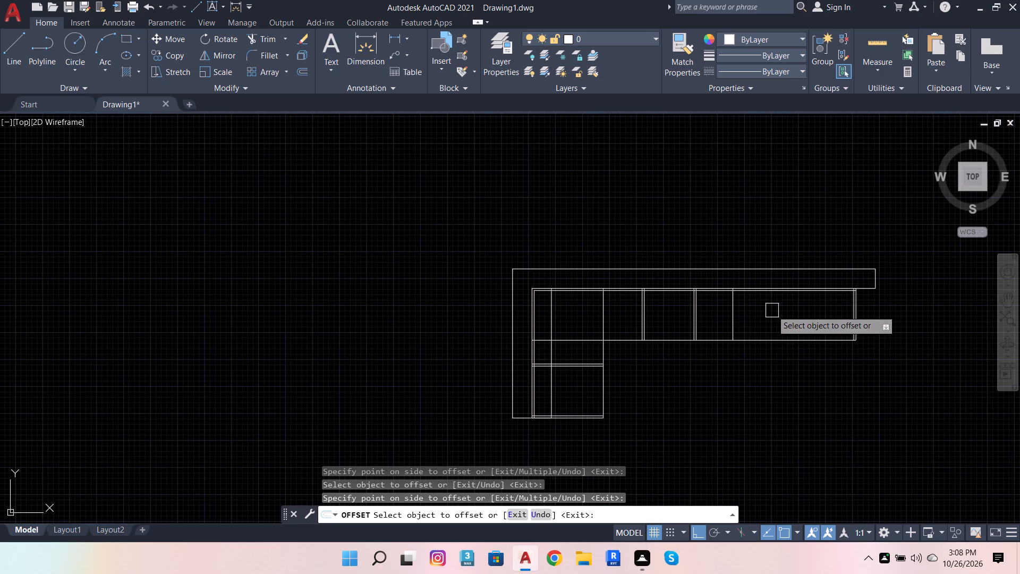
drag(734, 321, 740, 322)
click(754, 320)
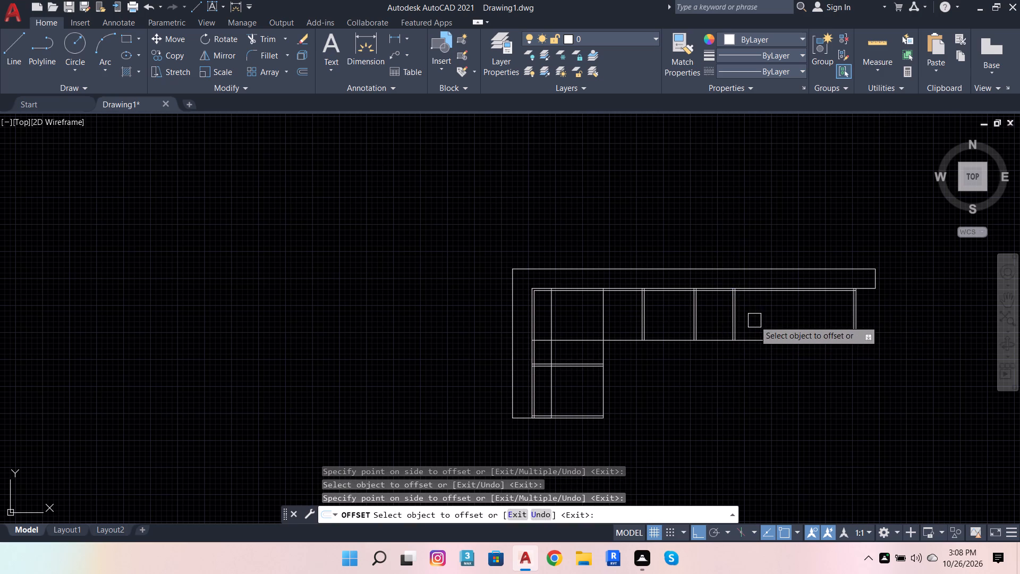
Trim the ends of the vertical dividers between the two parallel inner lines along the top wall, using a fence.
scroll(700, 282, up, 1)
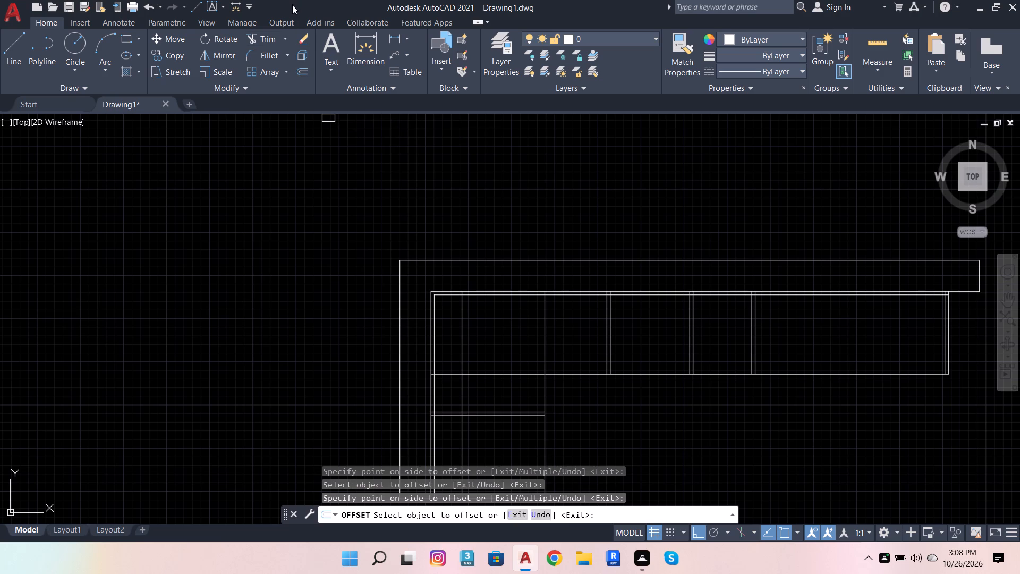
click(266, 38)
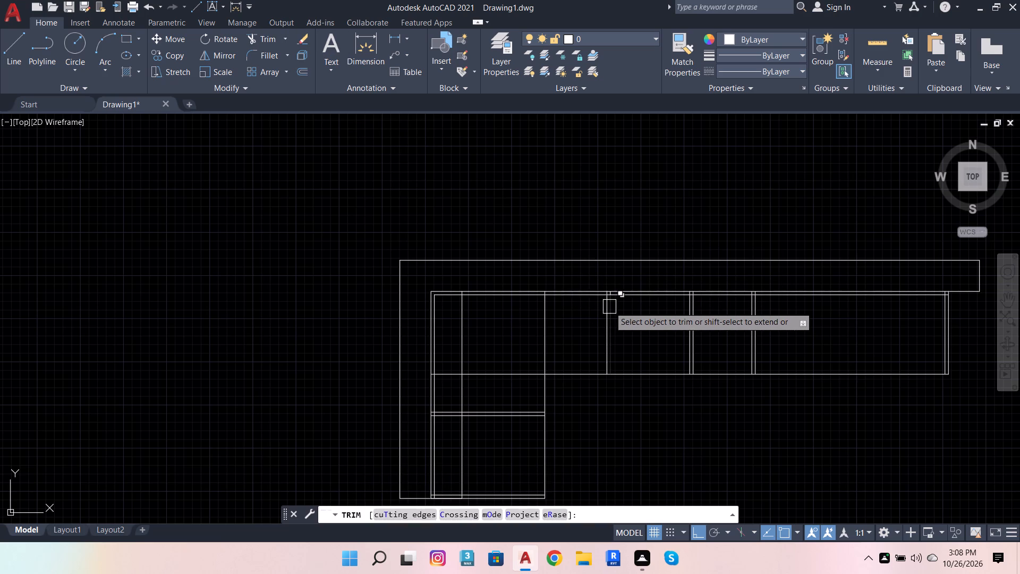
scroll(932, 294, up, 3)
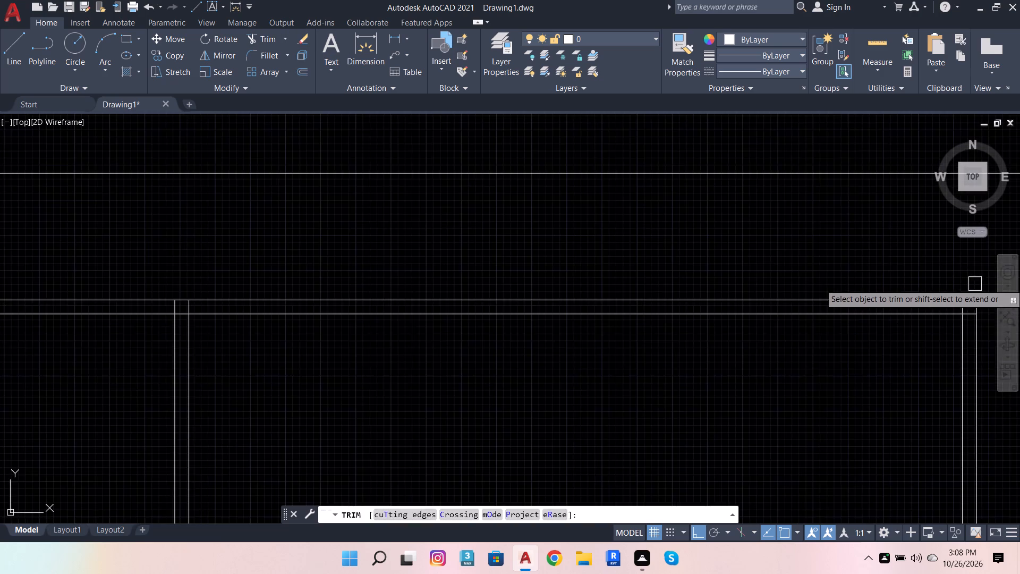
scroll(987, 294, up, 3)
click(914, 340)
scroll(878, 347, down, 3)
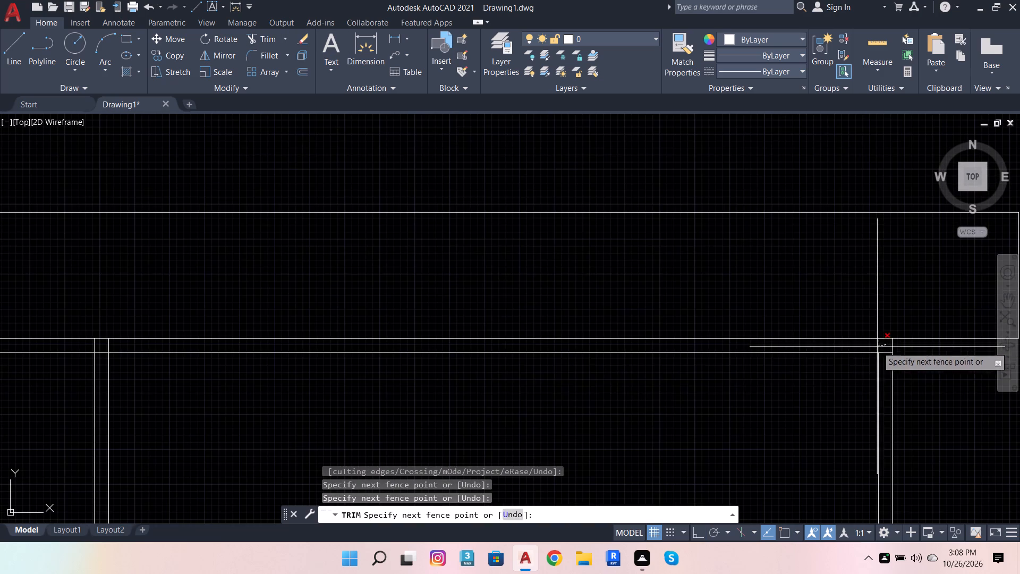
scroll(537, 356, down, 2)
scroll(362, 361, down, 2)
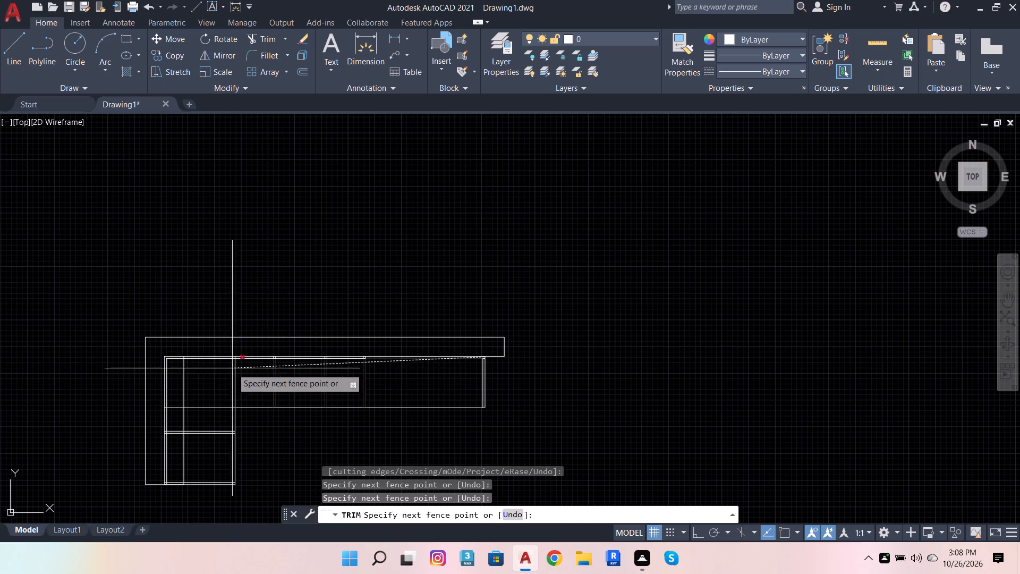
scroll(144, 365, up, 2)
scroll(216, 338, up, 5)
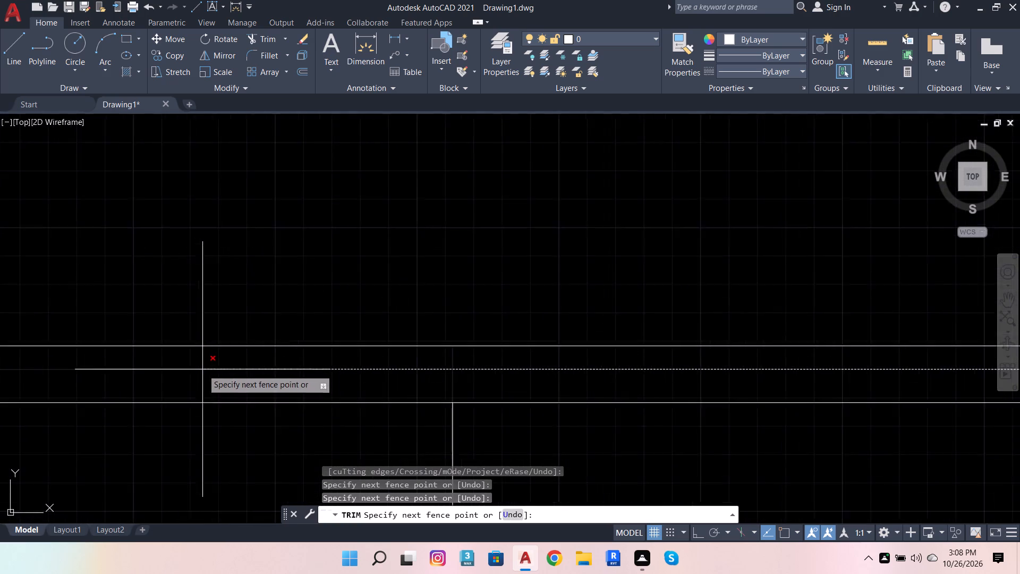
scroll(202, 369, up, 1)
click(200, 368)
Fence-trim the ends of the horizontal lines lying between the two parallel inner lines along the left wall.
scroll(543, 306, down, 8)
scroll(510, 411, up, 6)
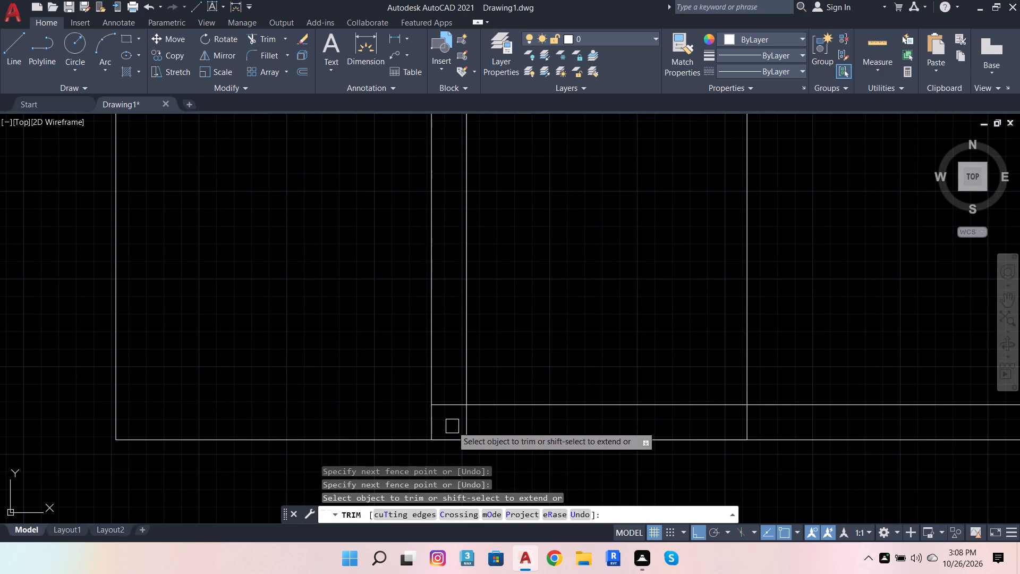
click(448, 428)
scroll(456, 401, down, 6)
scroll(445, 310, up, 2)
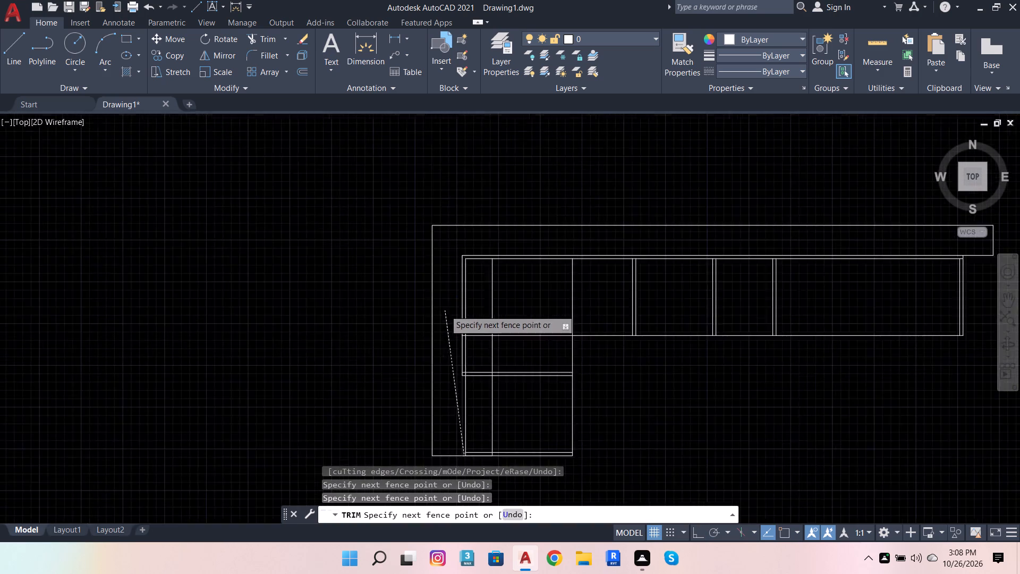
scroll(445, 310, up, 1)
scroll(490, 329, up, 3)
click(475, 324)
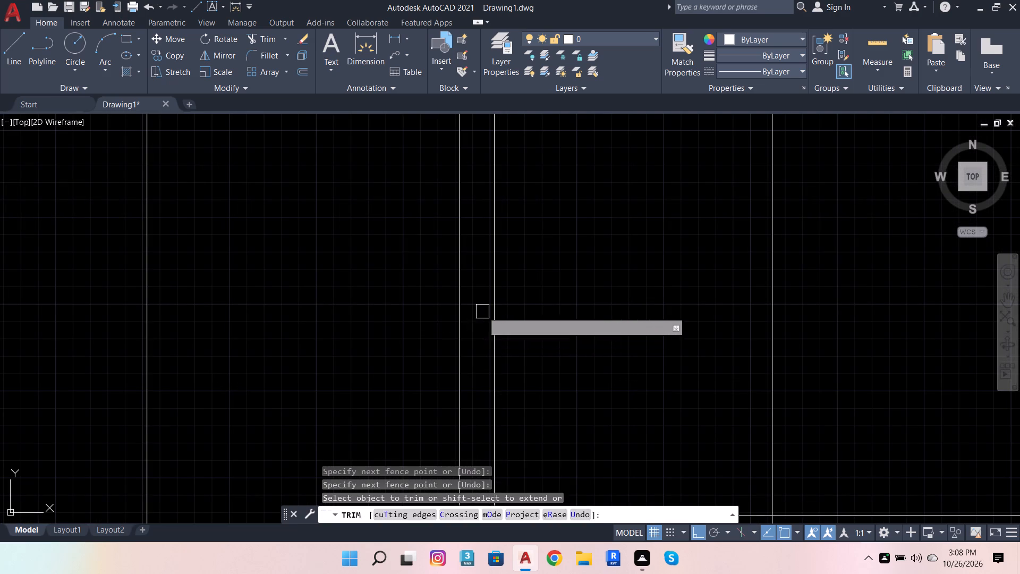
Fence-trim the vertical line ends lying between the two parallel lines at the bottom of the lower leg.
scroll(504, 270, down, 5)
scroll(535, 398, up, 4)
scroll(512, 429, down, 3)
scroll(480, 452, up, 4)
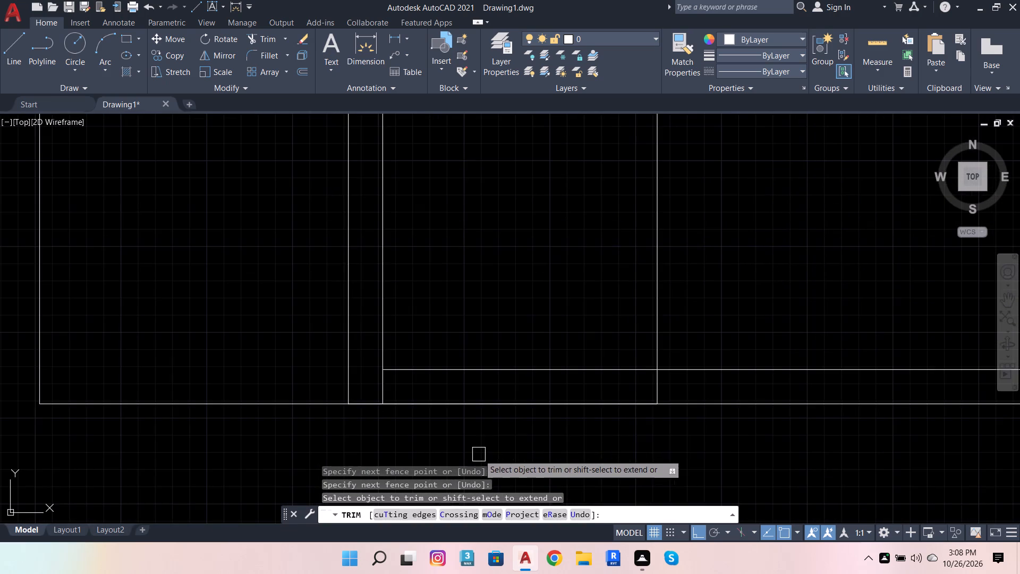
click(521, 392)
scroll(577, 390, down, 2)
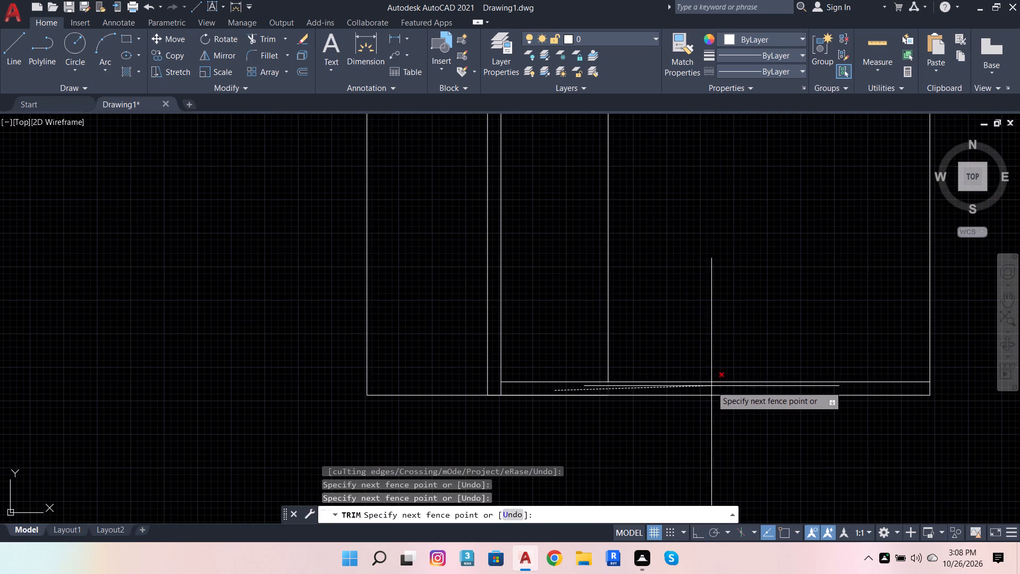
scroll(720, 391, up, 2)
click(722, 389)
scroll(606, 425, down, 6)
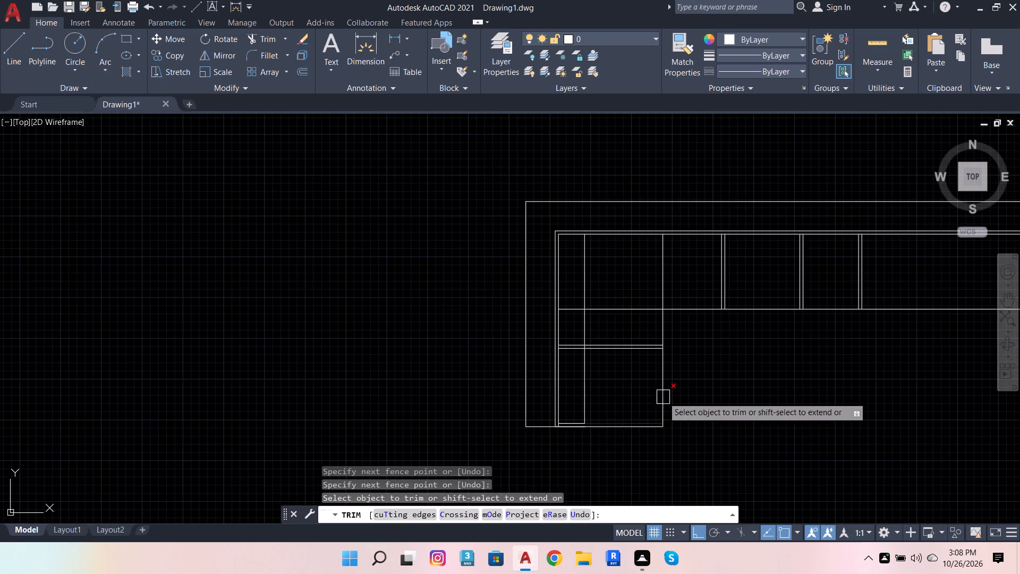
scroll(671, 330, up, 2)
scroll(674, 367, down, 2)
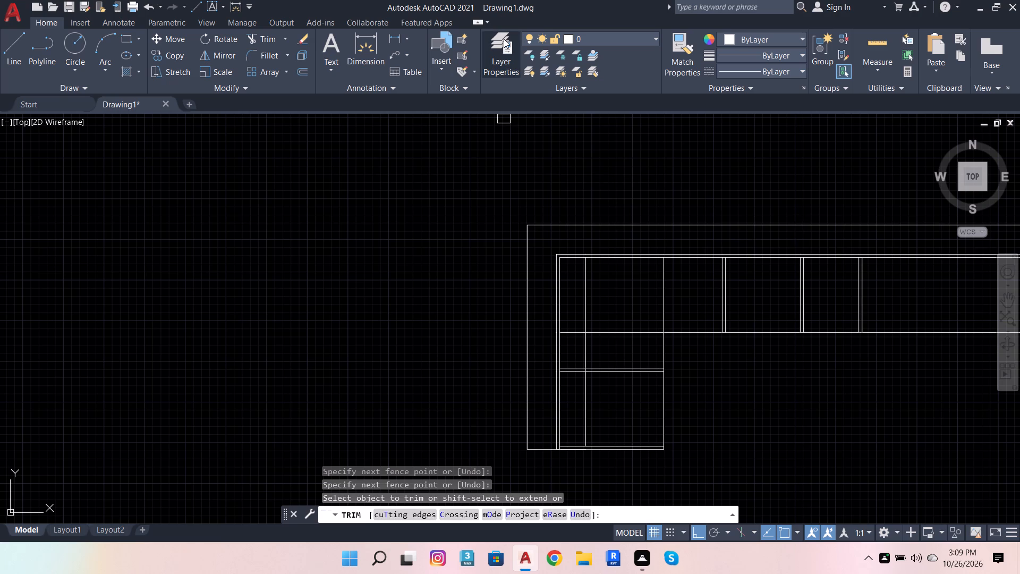
Undo the trims, offsets and layout linework back to the dimensioned 9" strip crossed by two long horizontal lines.
key(ctrl+z)
key(ctrl+z)
key(ctrl+z)
key(ctrl+z)
key(ctrl+z)
key(ctrl+z)
key(ctrl+z)
key(ctrl+z)
key(ctrl+z)
key(ctrl+z)
key(ctrl+z)
key(ctrl+z)
key(ctrl+z)
key(ctrl+z)
key(ctrl+z)
key(ctrl+z)
key(ctrl+z)
key(ctrl+z)
key(ctrl+z)
key(ctrl+z)
key(ctrl+z)
key(ctrl+z)
key(ctrl+z)
key(ctrl+z)
key(ctrl+z)
key(ctrl+z)
key(ctrl+z)
key(ctrl+z)
key(ctrl+z)
key(ctrl+z)
key(ctrl+z)
key(ctrl+z)
key(ctrl+z)
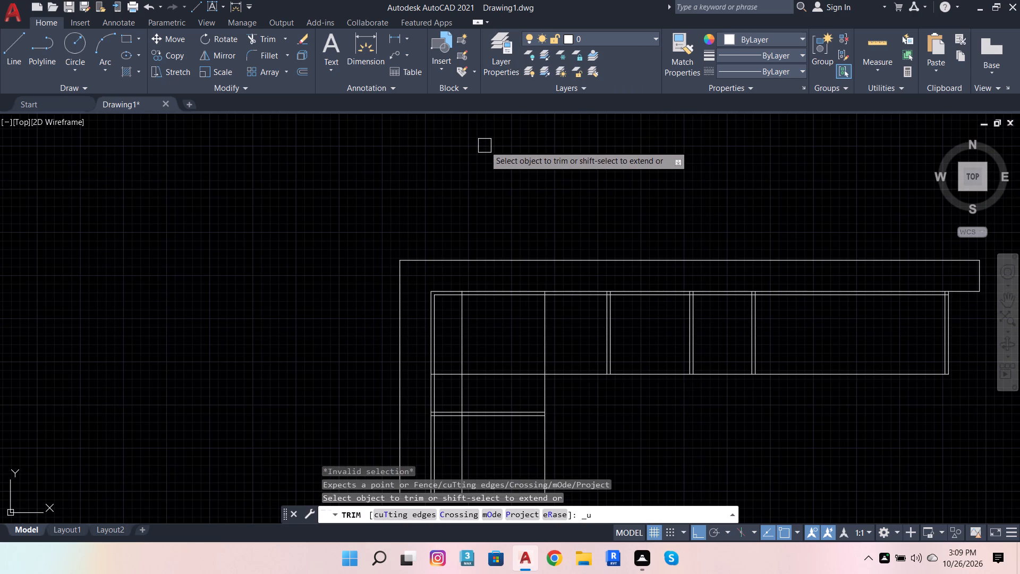
key(Escape)
key(ctrl+z)
key(ctrl+z)
key(ctrl+z)
key(ctrl+z)
key(ctrl+z)
key(ctrl+z)
key(ctrl+z)
key(ctrl+z)
key(ctrl+z)
key(ctrl+z)
key(ctrl+z)
key(ctrl+z)
key(ctrl+z)
key(ctrl+z)
key(ctrl+z)
key(ctrl+z)
key(ctrl+z)
key(ctrl+z)
key(ctrl+z)
key(ctrl+z)
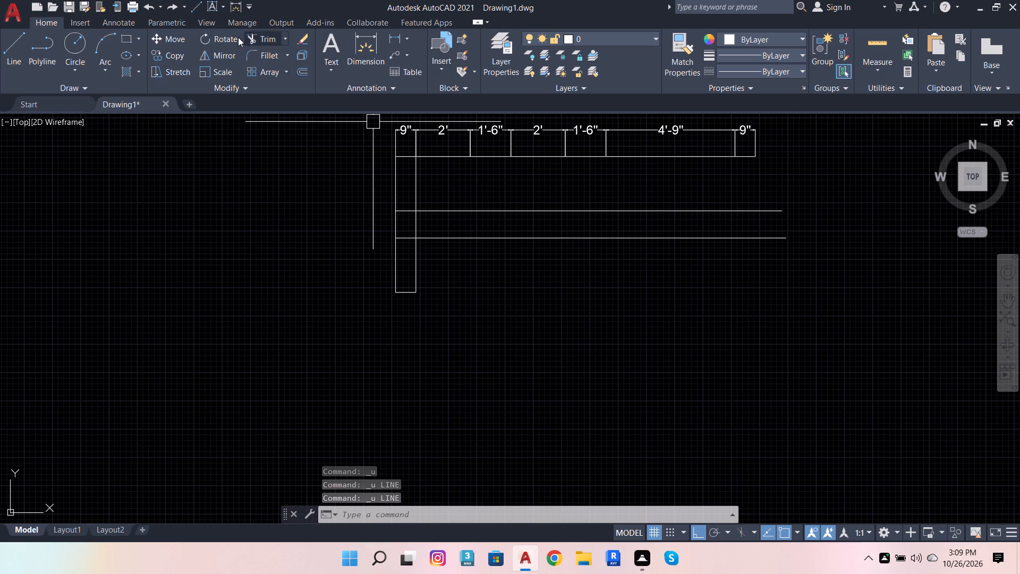
Delete the two long horizontal lines that cross the vertical 9" strip.
click(586, 310)
click(541, 193)
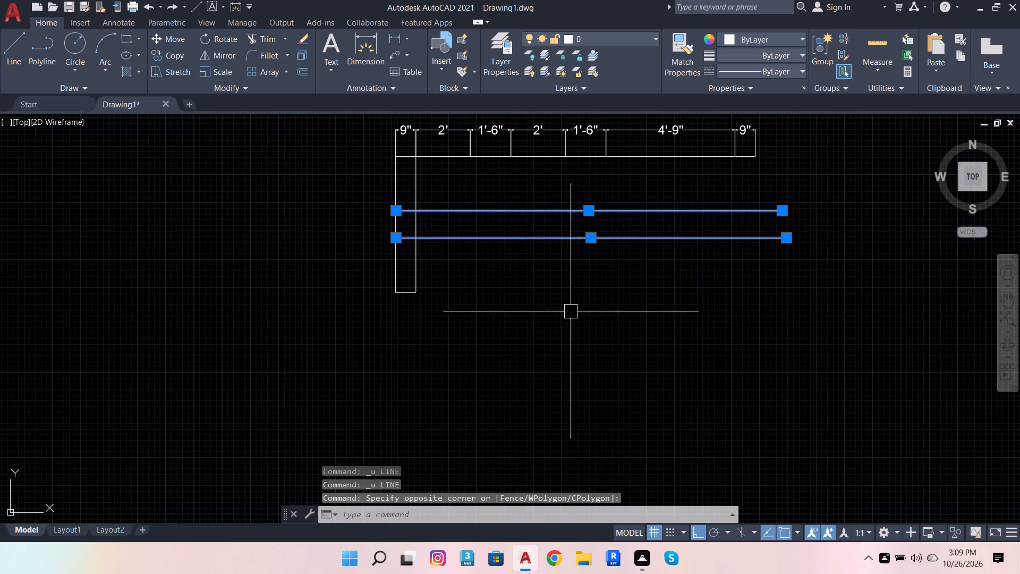
scroll(575, 349, down, 2)
scroll(653, 314, up, 3)
scroll(681, 369, down, 1)
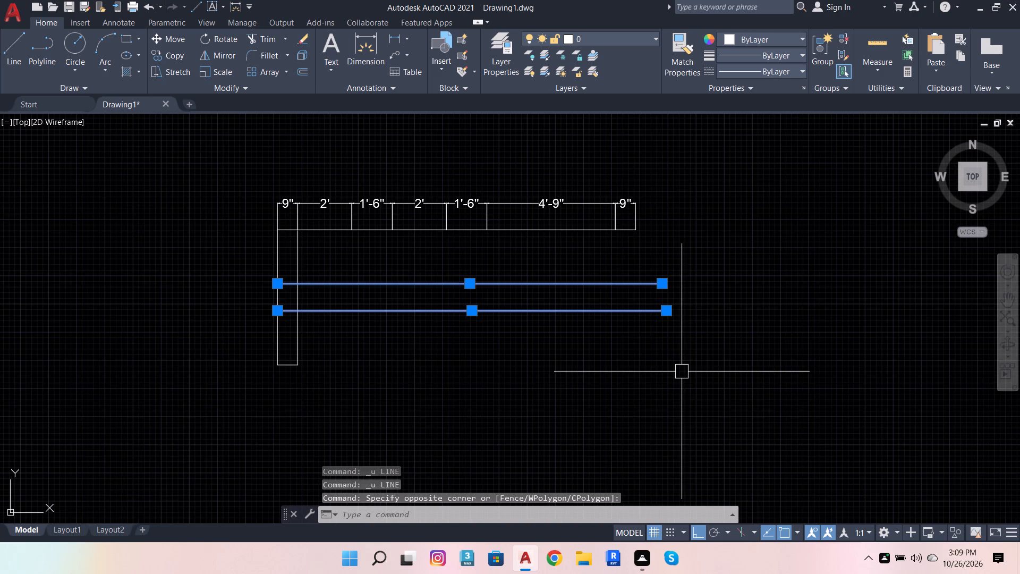
key(shift+Delete)
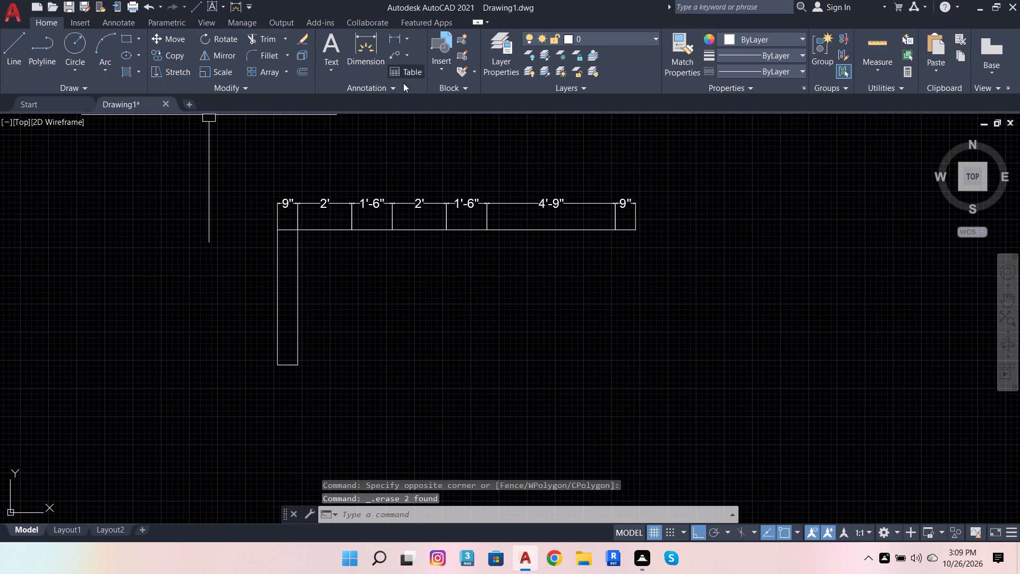
Dimension the three segments of the vertical strip's left edge, placing the middle segment's dimension farther out than the others.
click(374, 49)
click(282, 250)
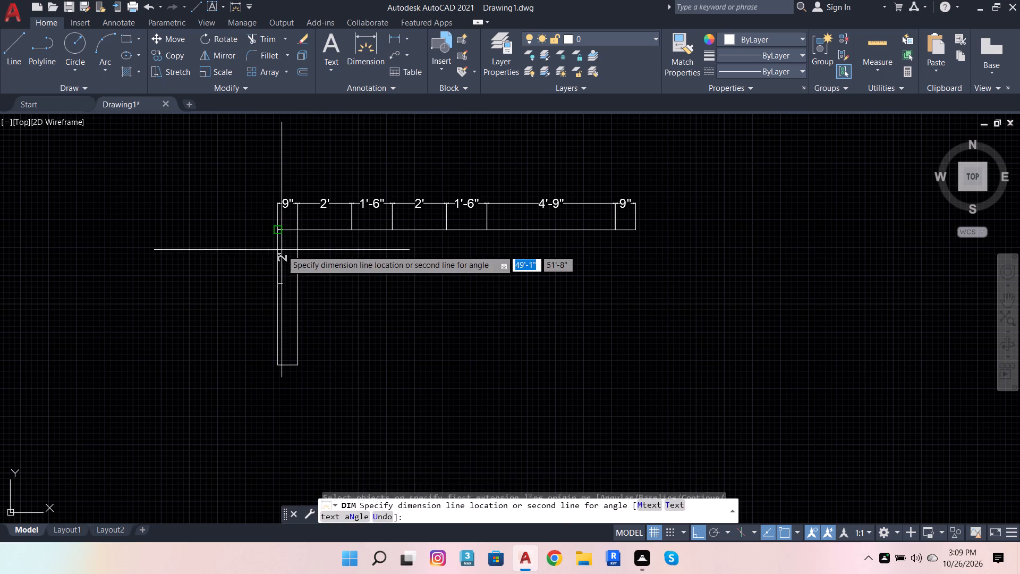
click(228, 241)
click(279, 332)
click(228, 330)
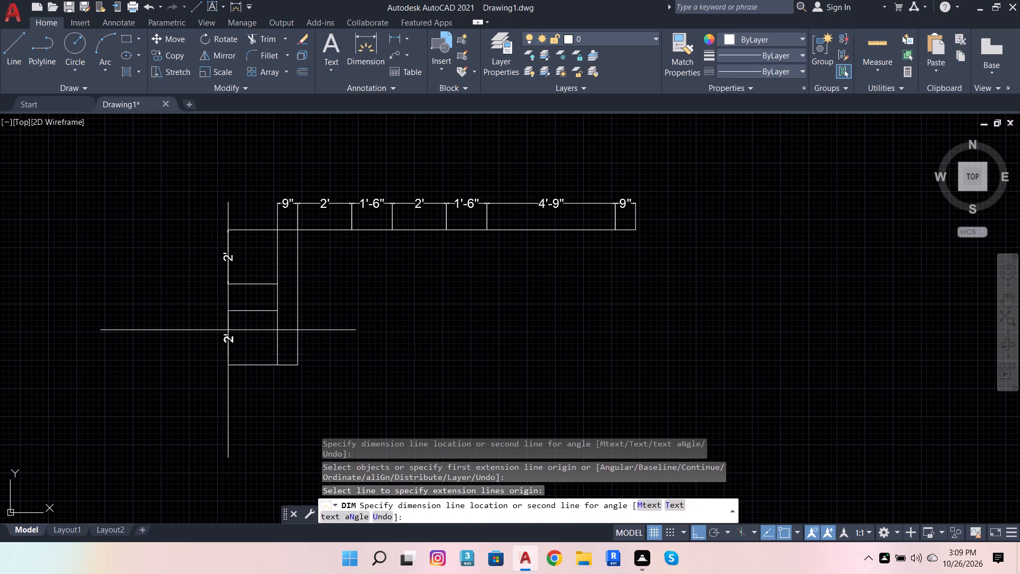
click(279, 297)
click(148, 285)
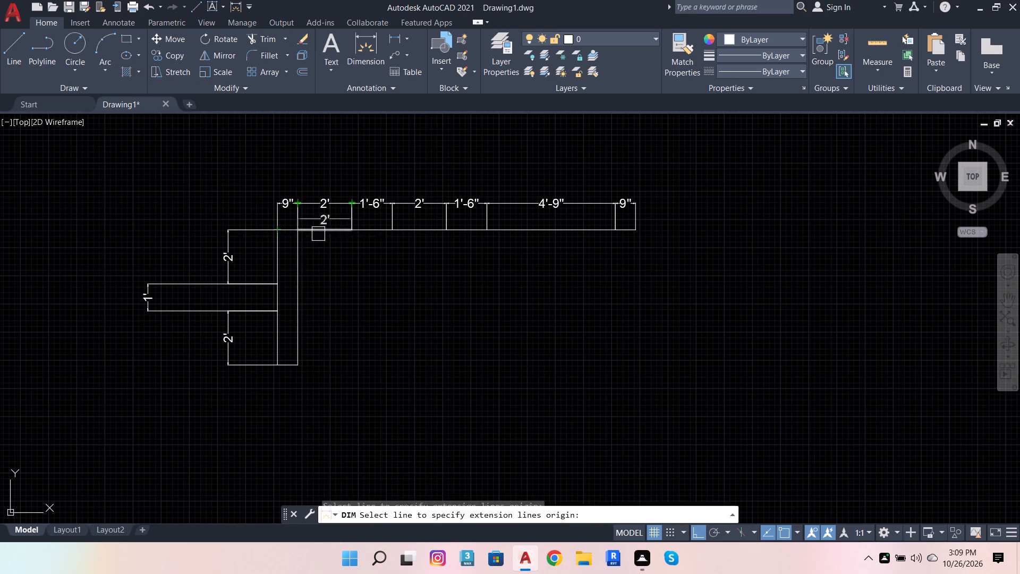
key(Escape)
Draw a line 9" up from the outer corner above the vertical strip and a horizontal line past the dimensioned wall's far end.
scroll(291, 228, up, 2)
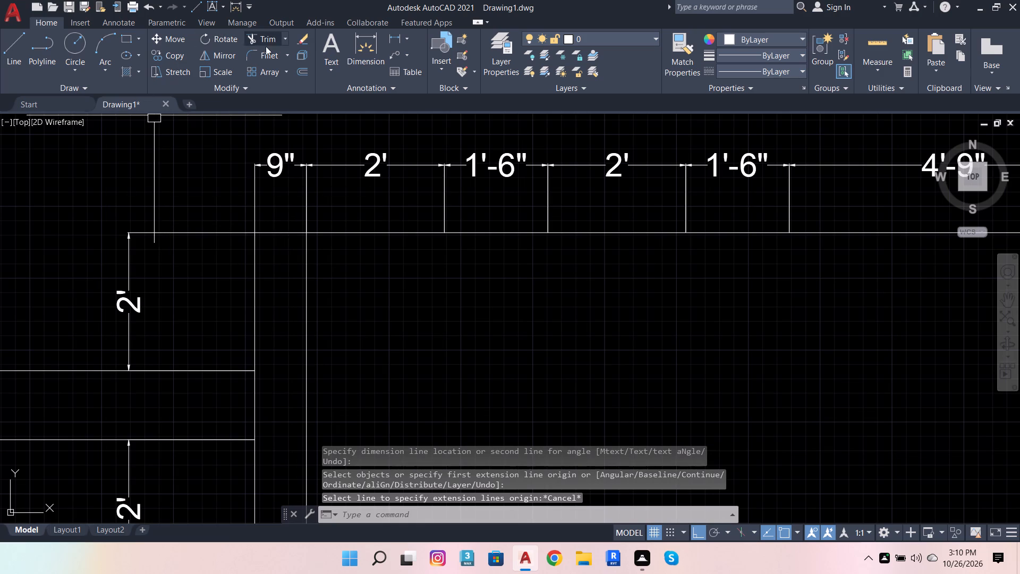
click(4, 53)
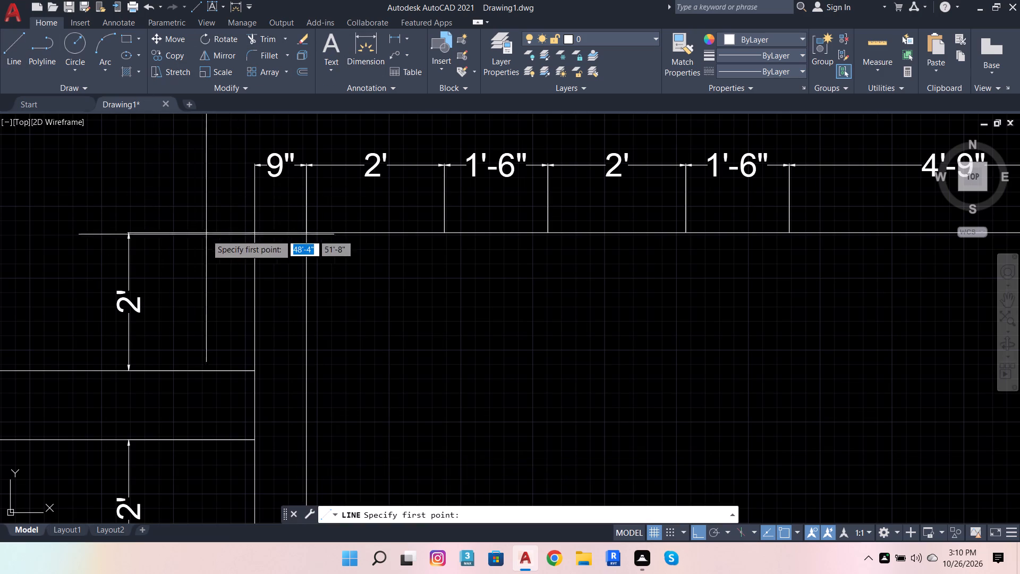
click(254, 231)
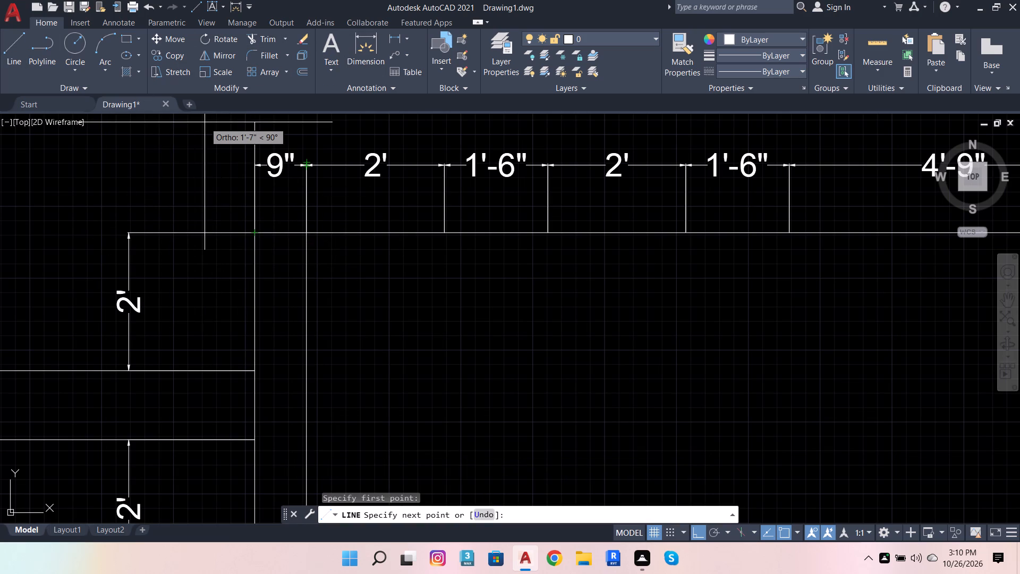
key(9)
key(Return)
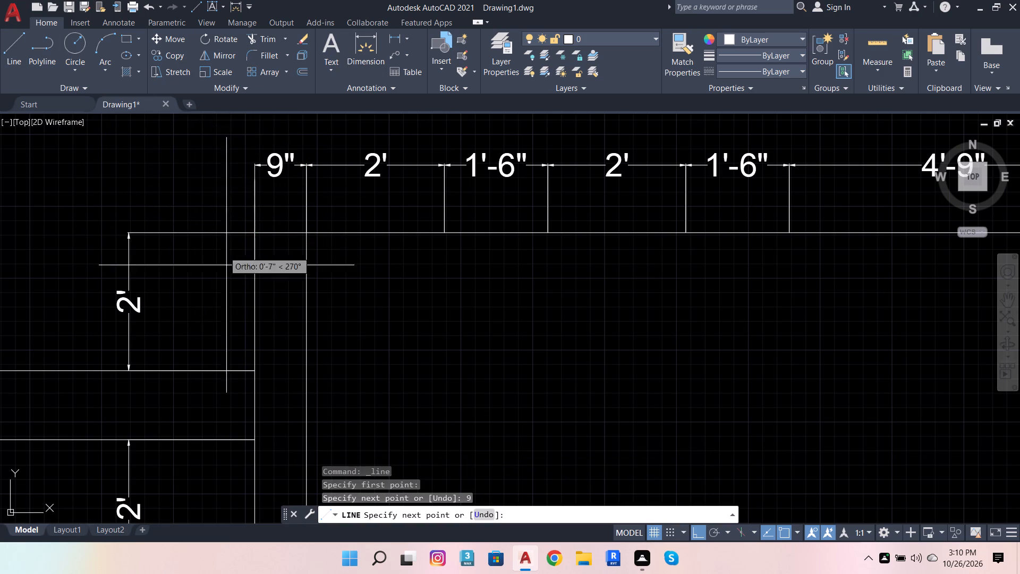
scroll(241, 343, down, 1)
click(870, 285)
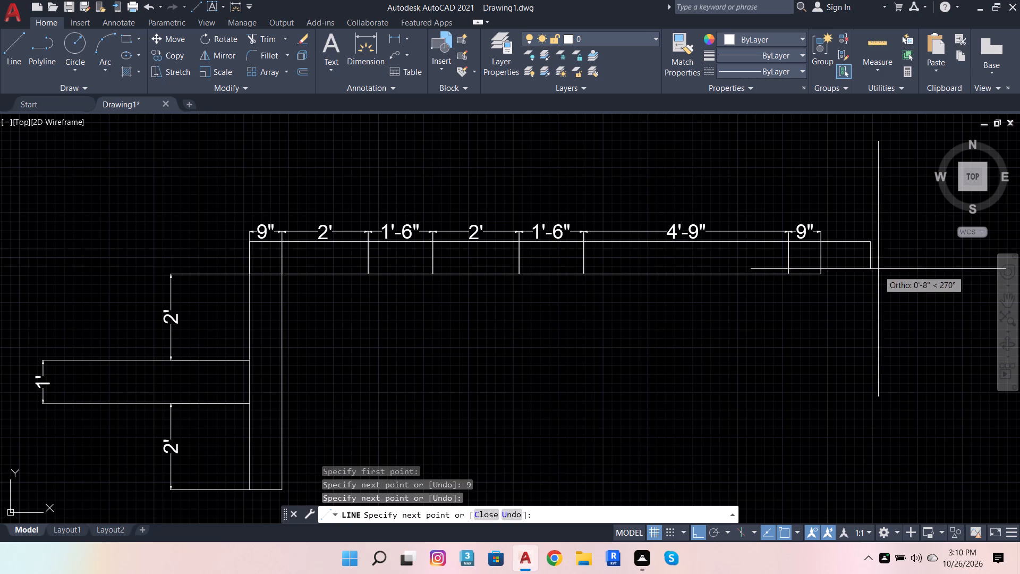
key(Escape)
Close the far end of the horizontal wall with a short vertical line and trim the overhang beyond it.
key(space)
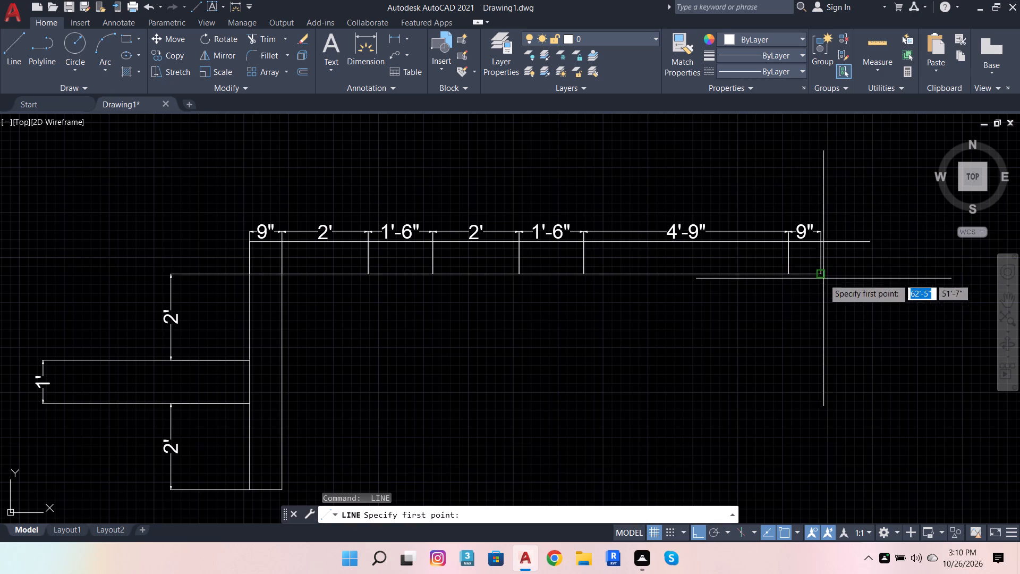
click(820, 276)
click(824, 240)
key(Escape)
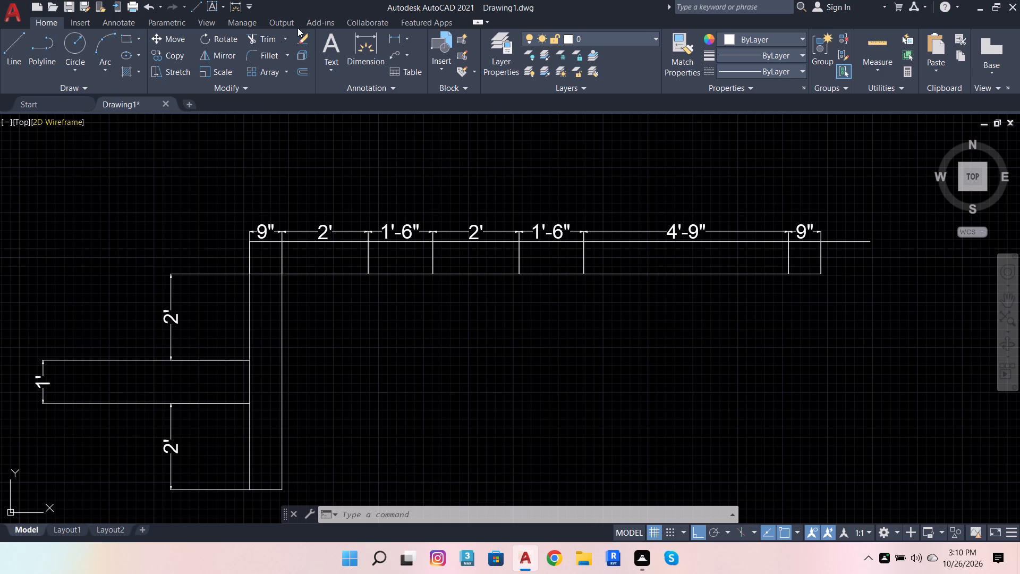
click(260, 37)
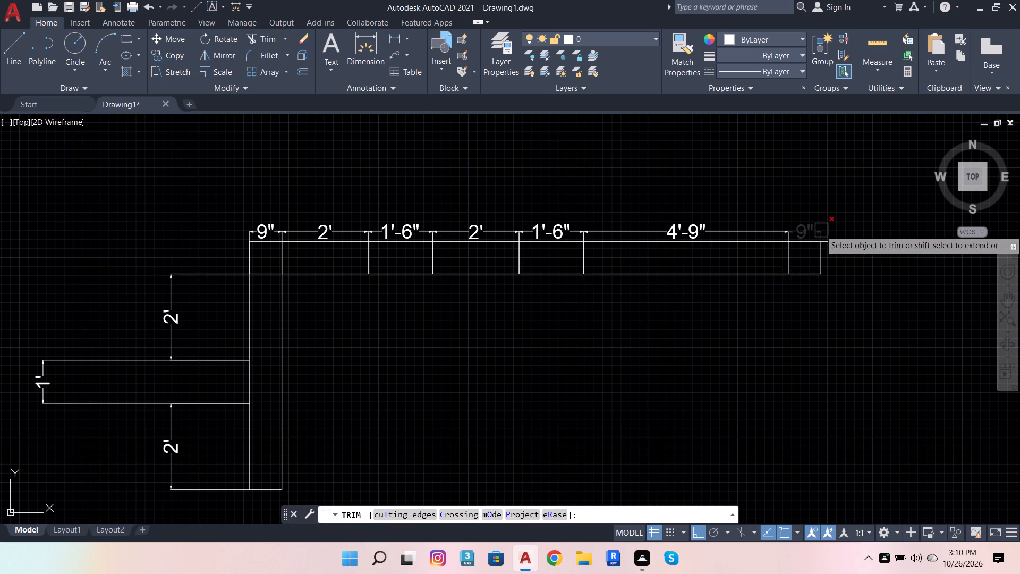
click(841, 239)
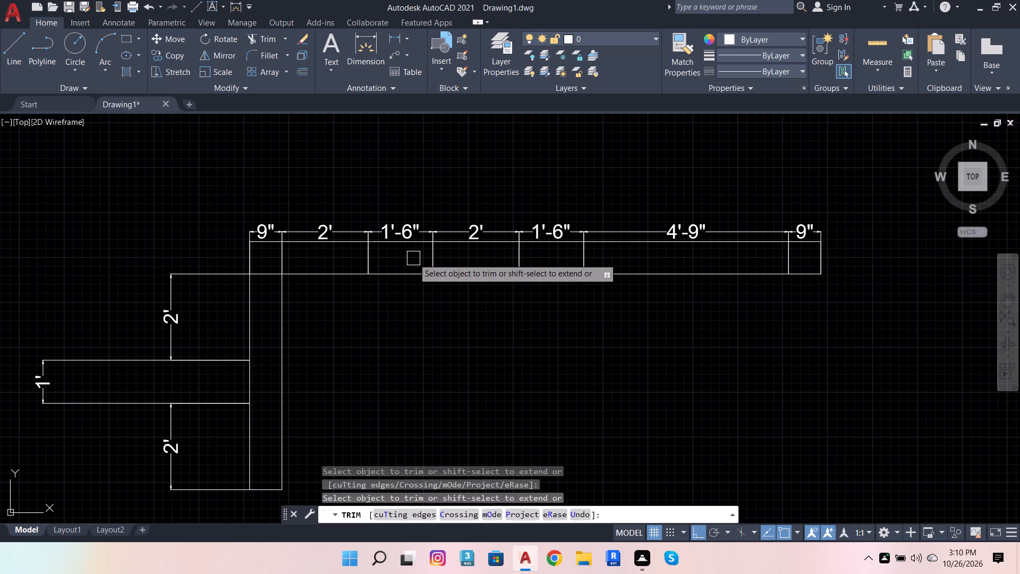
Draw the right leg from the wall's inner corner: 3' and 3'9" down, 9" across, and back up to the outer corner.
click(7, 52)
click(793, 274)
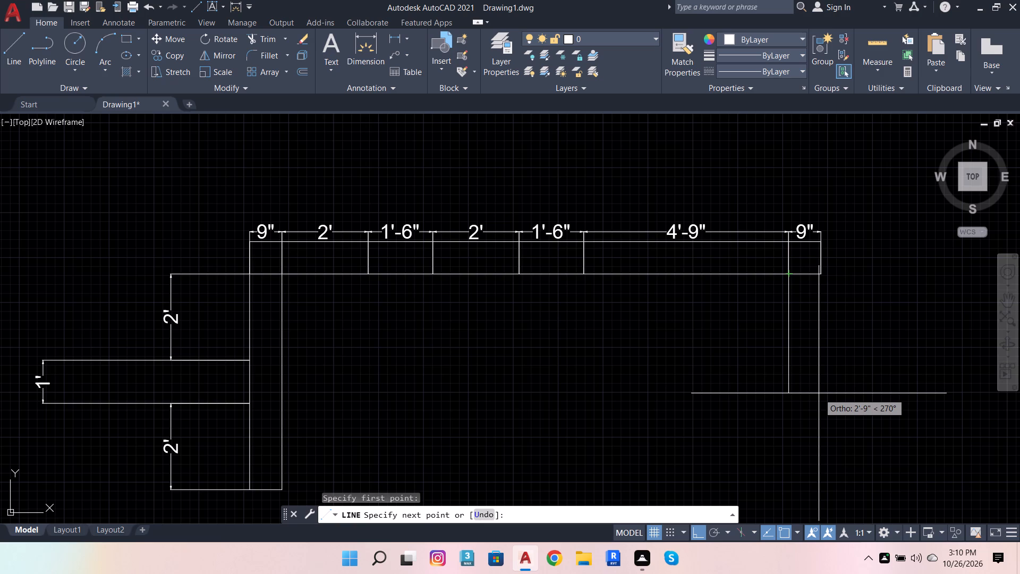
text(3')
key(Return)
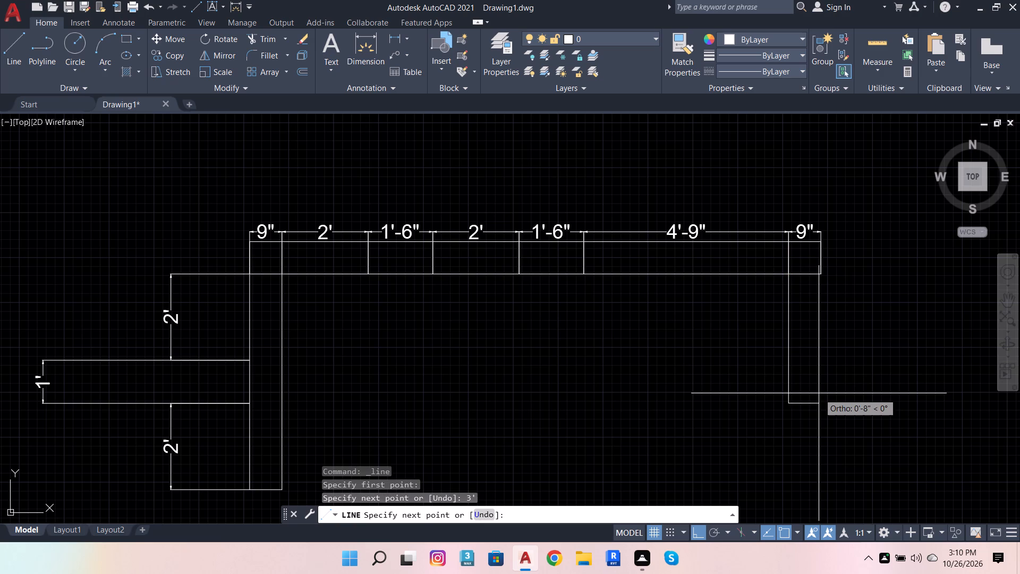
scroll(657, 268, down, 2)
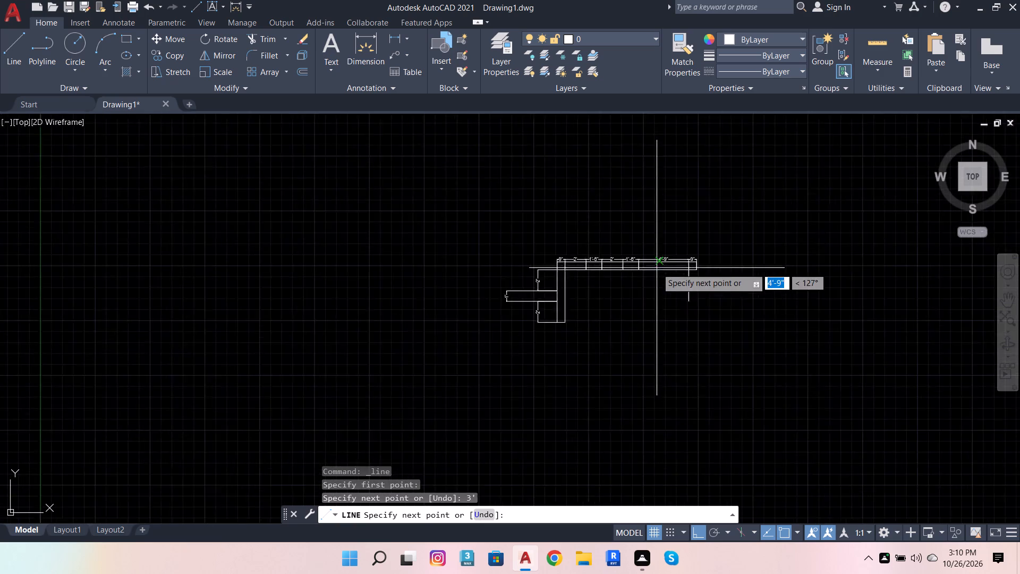
scroll(657, 268, down, 3)
scroll(675, 297, up, 3)
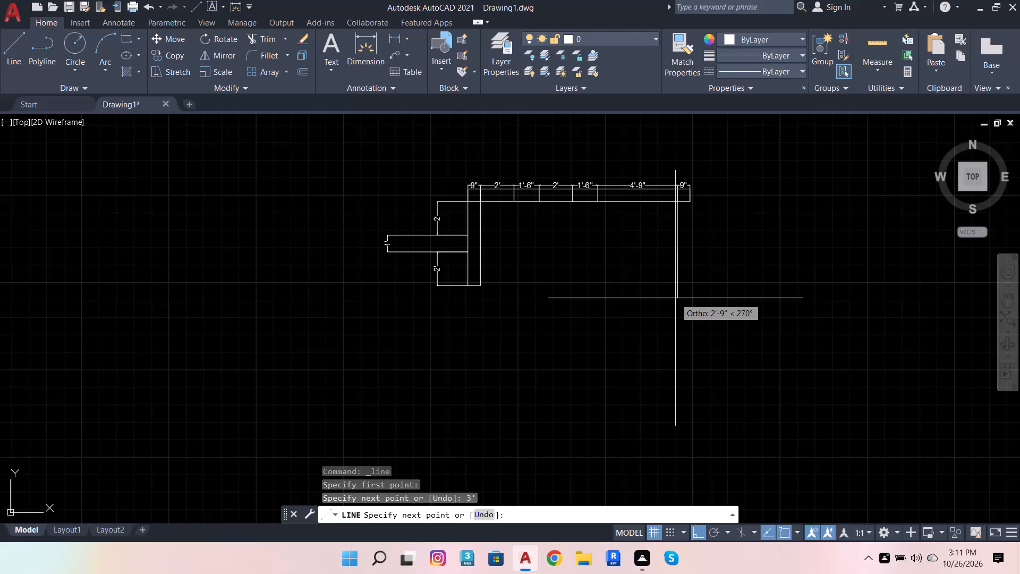
text(3'9)
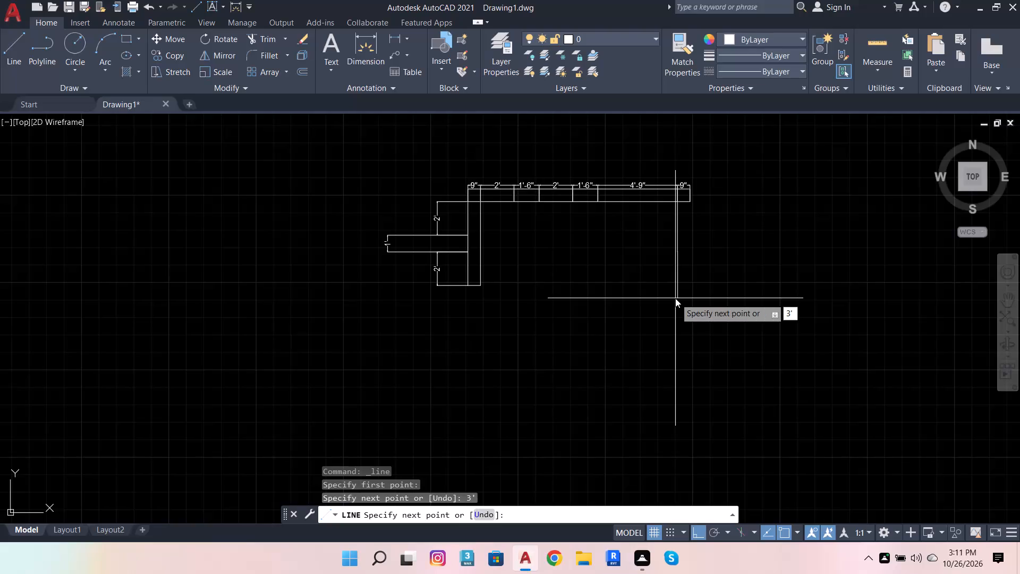
key(Return)
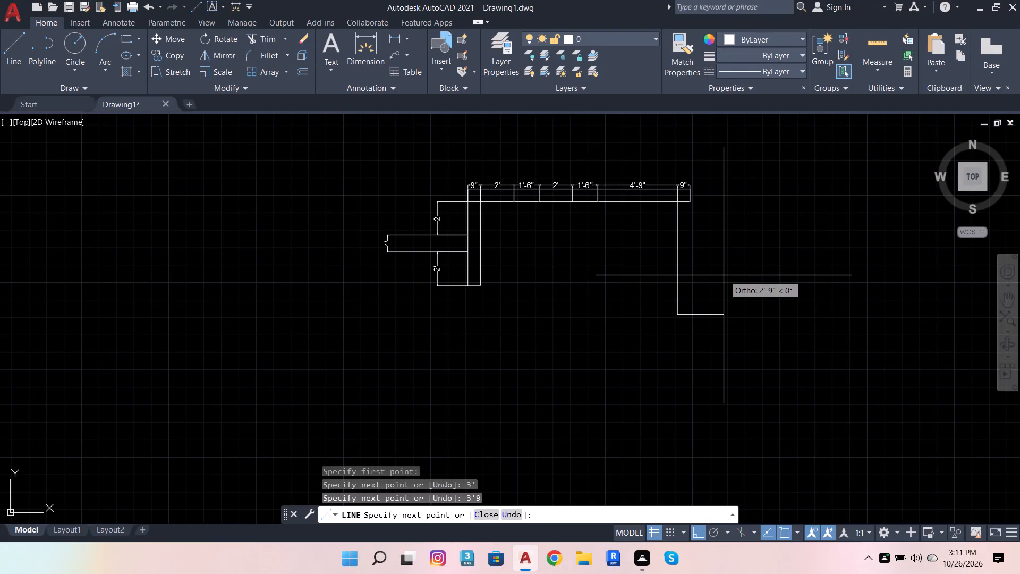
key(9)
key(Return)
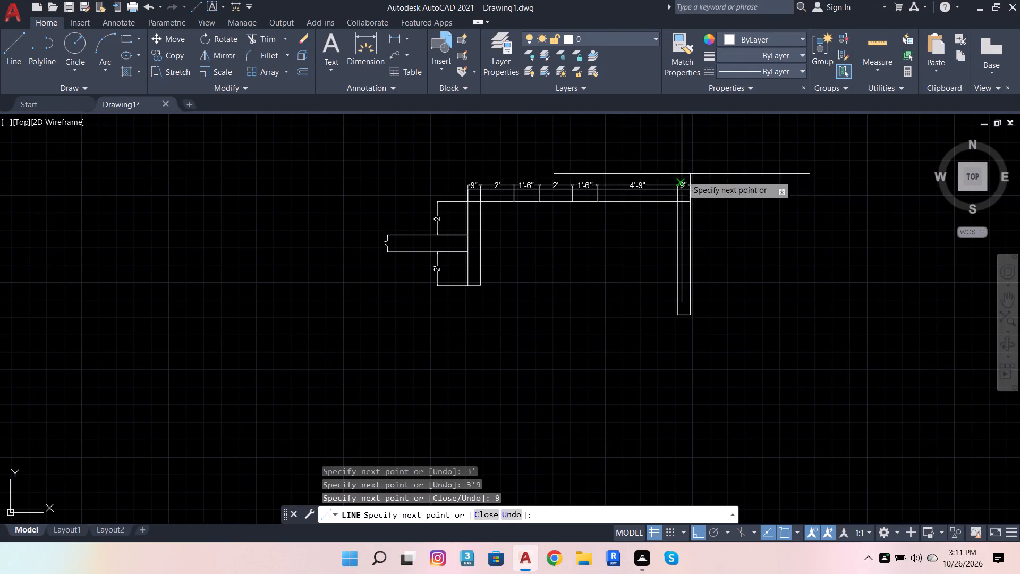
scroll(694, 198, up, 2)
click(676, 209)
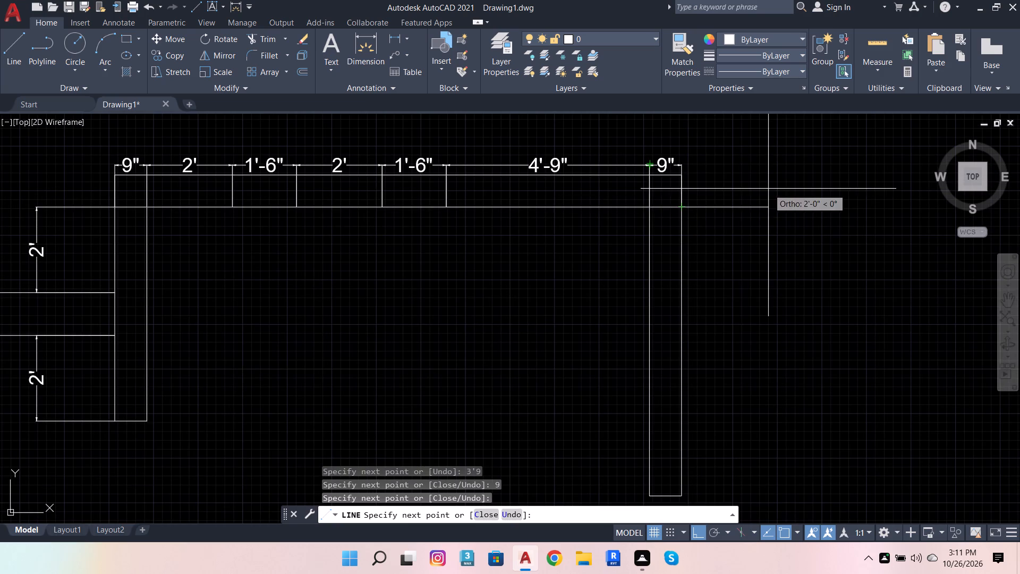
key(Escape)
Offset the horizontal wall's four inner-edge segments below the 2', 1'-6", 2' and 1'-6" dimensions 2' downward.
scroll(759, 275, down, 2)
scroll(644, 257, up, 2)
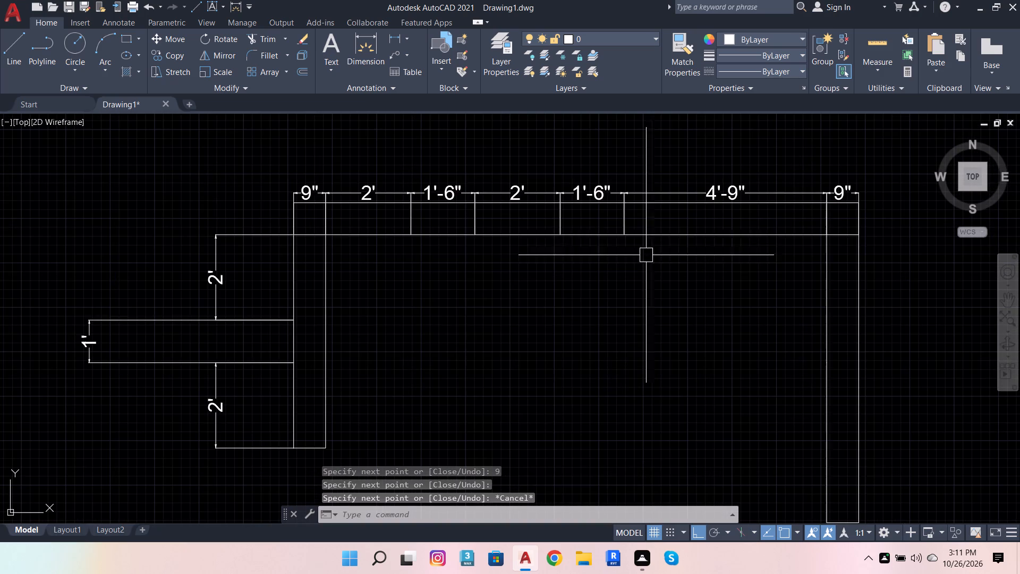
click(651, 239)
click(588, 237)
click(528, 240)
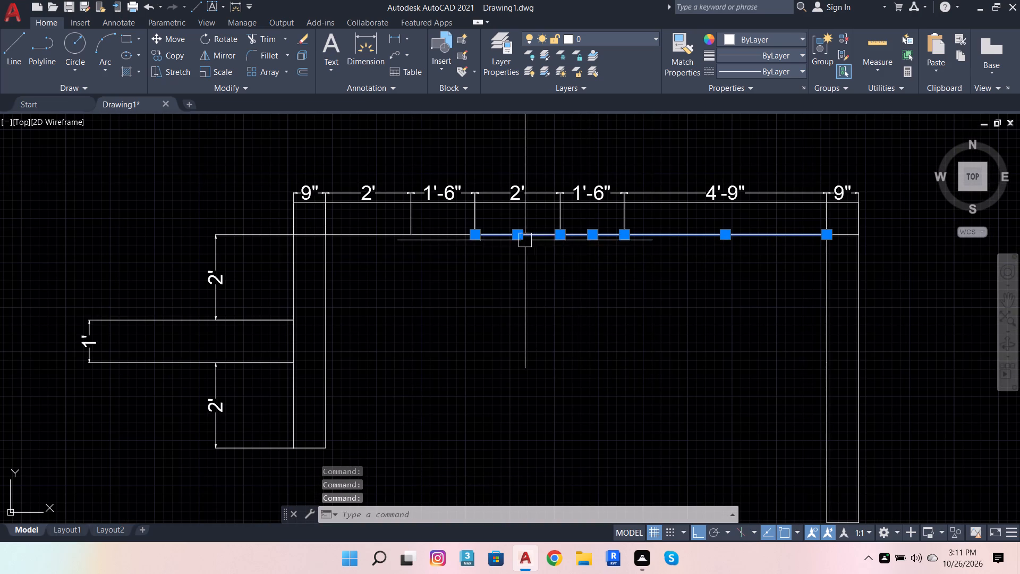
click(430, 235)
click(380, 242)
click(372, 230)
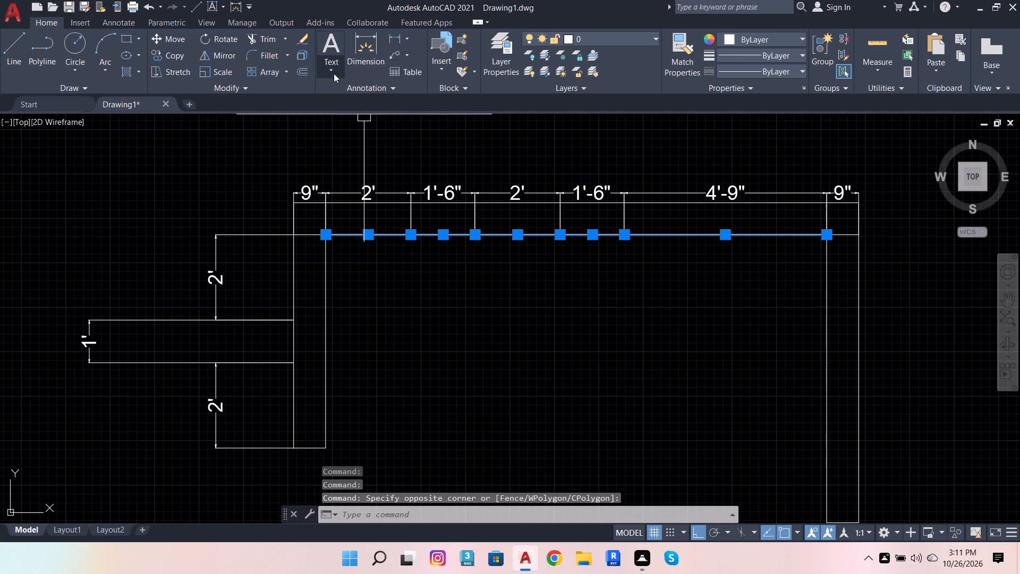
click(305, 70)
click(328, 233)
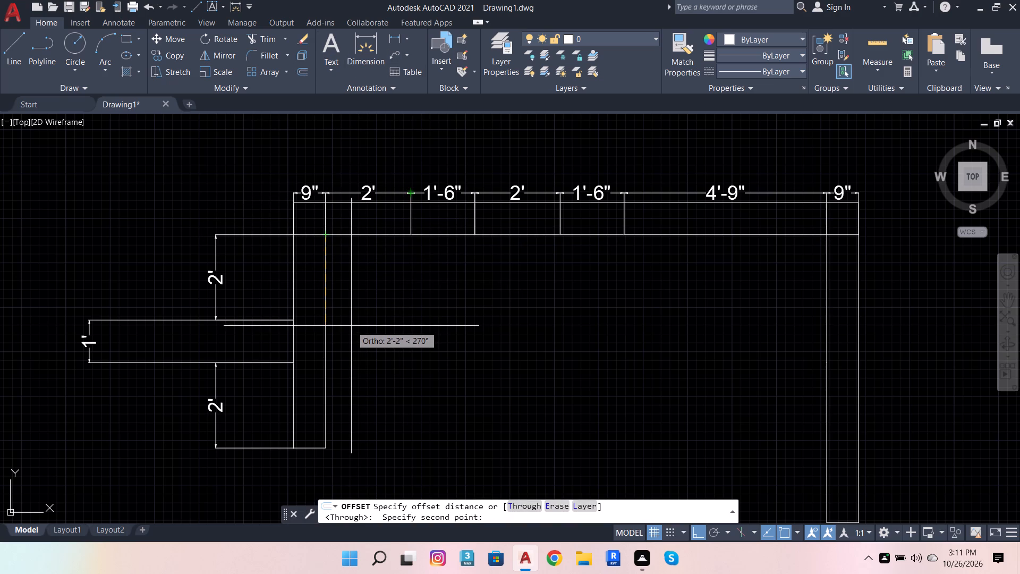
text(2')
key(Return)
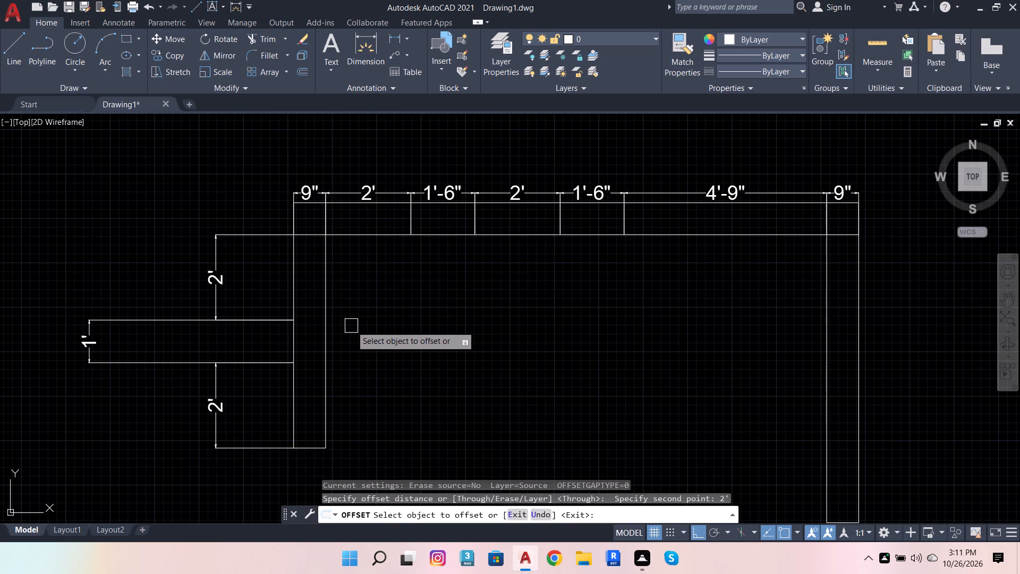
click(364, 236)
click(368, 282)
click(455, 239)
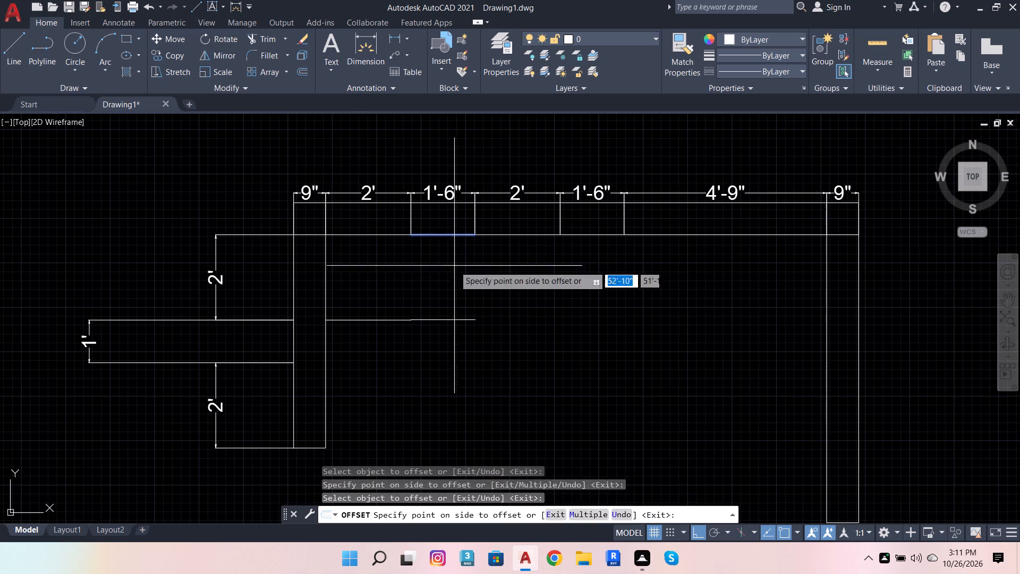
click(458, 288)
click(506, 240)
click(524, 302)
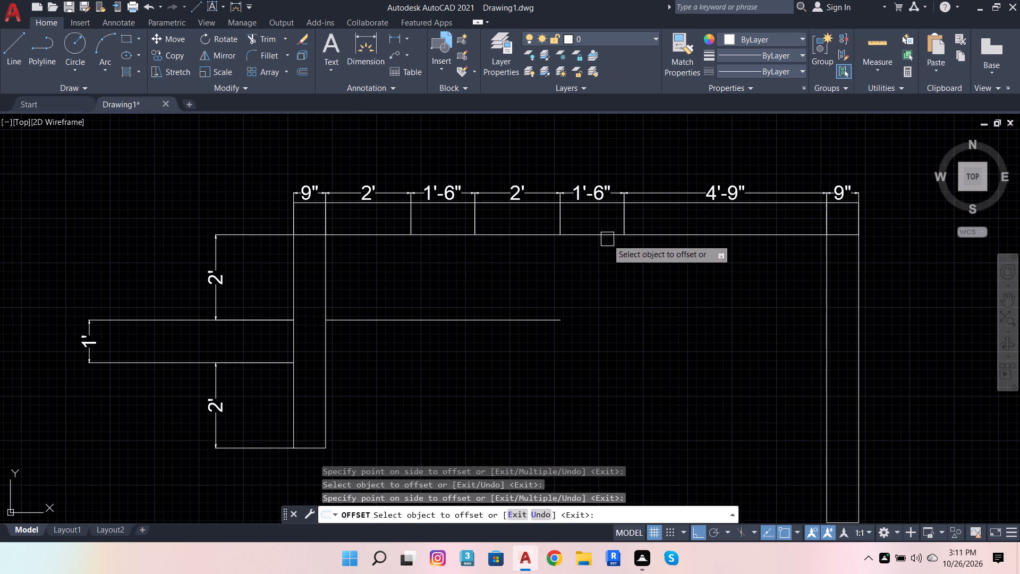
click(607, 239)
click(631, 307)
Offset both inner-edge segments of the right leg and the inner edge of the left leg 2' into the room.
click(818, 297)
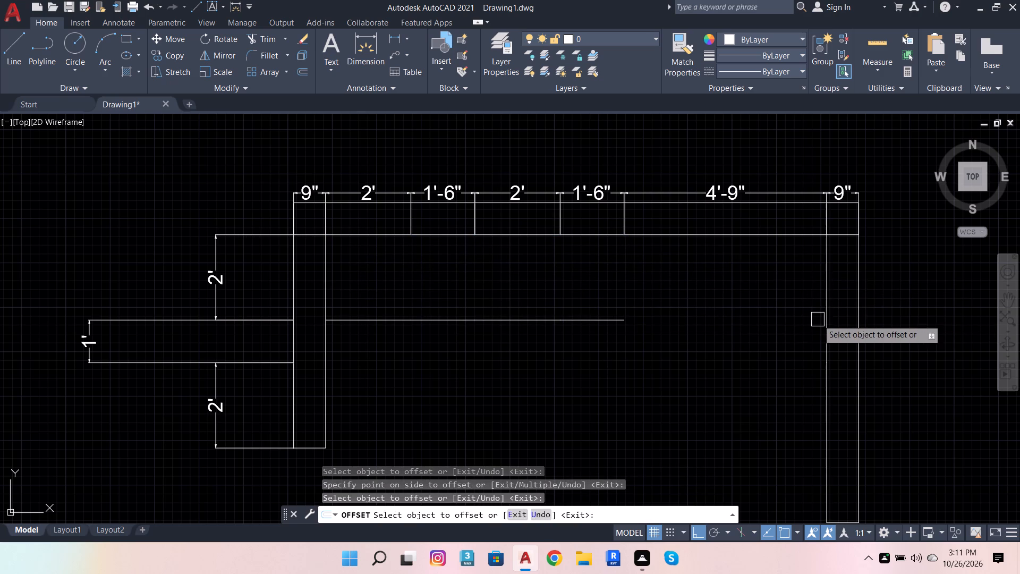
click(825, 316)
click(777, 328)
click(828, 424)
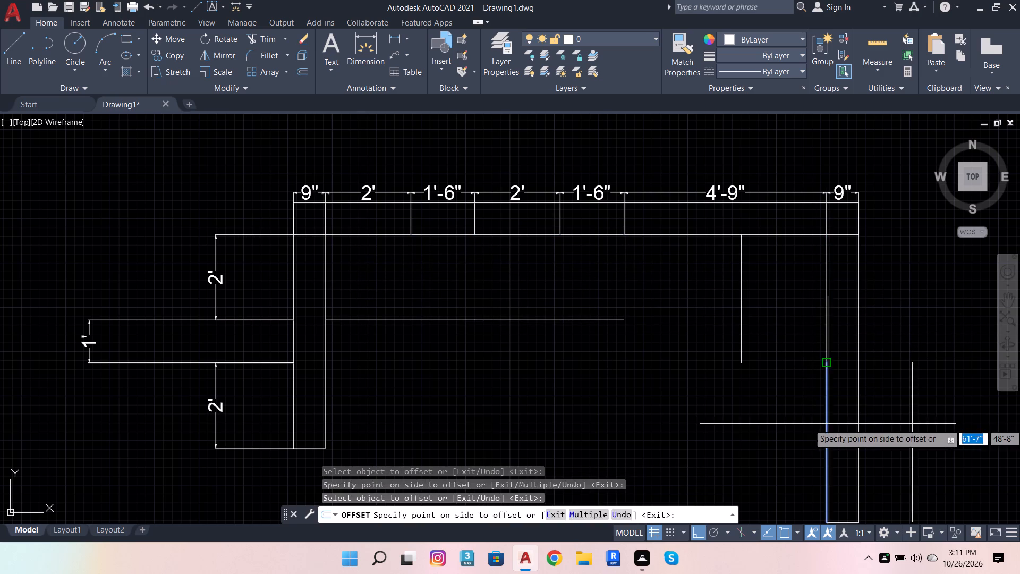
click(759, 437)
scroll(696, 347, down, 2)
scroll(591, 393, up, 2)
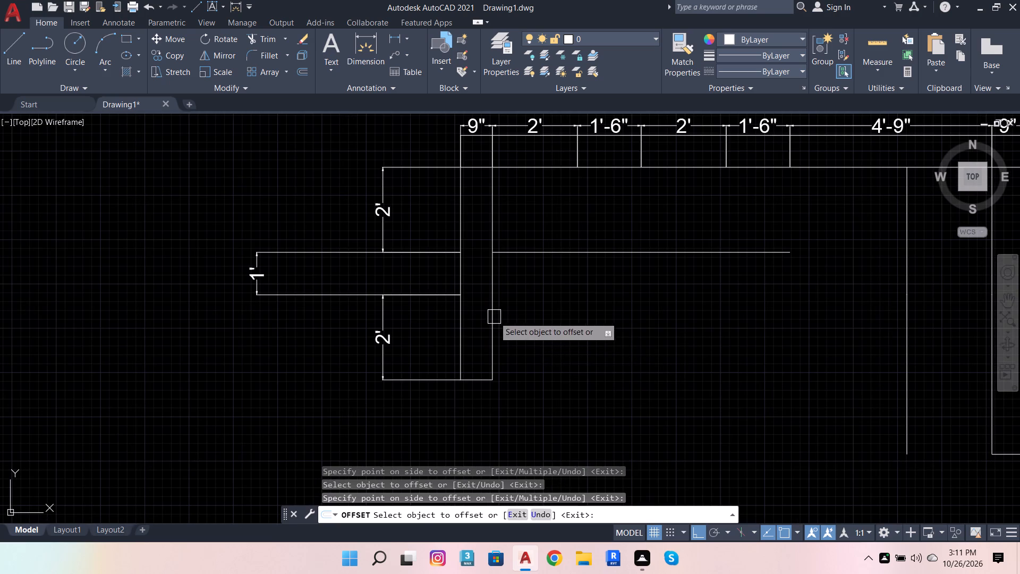
click(494, 317)
click(526, 322)
Offset the inner-edge segment below the 4'-9" dimension 2' downward.
scroll(528, 305, down, 2)
scroll(575, 295, up, 1)
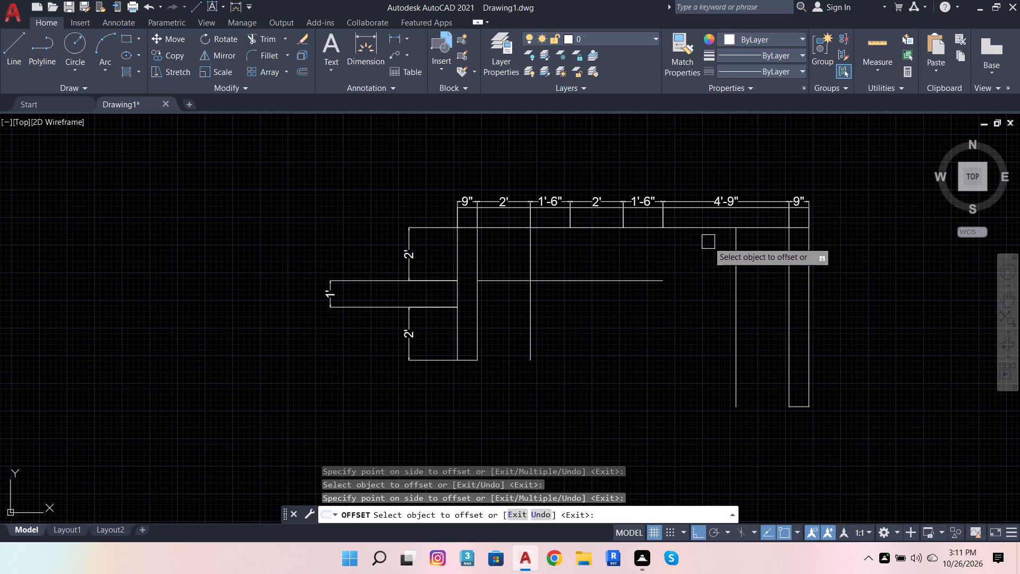
click(707, 227)
click(728, 299)
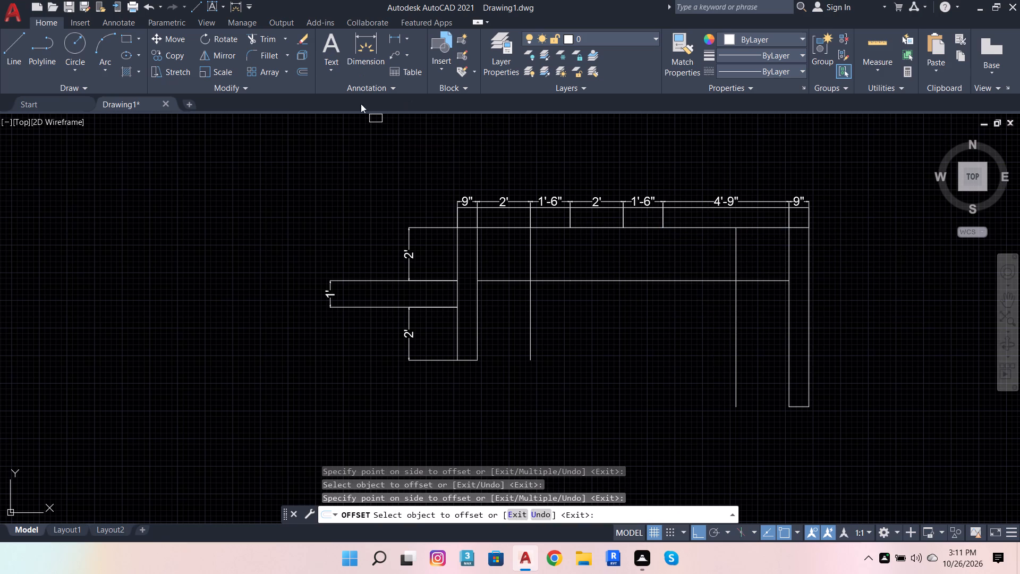
Offset the right leg's upper inner edge inward and its 2' offset line back toward the leg, both by about 1'-1".
click(303, 73)
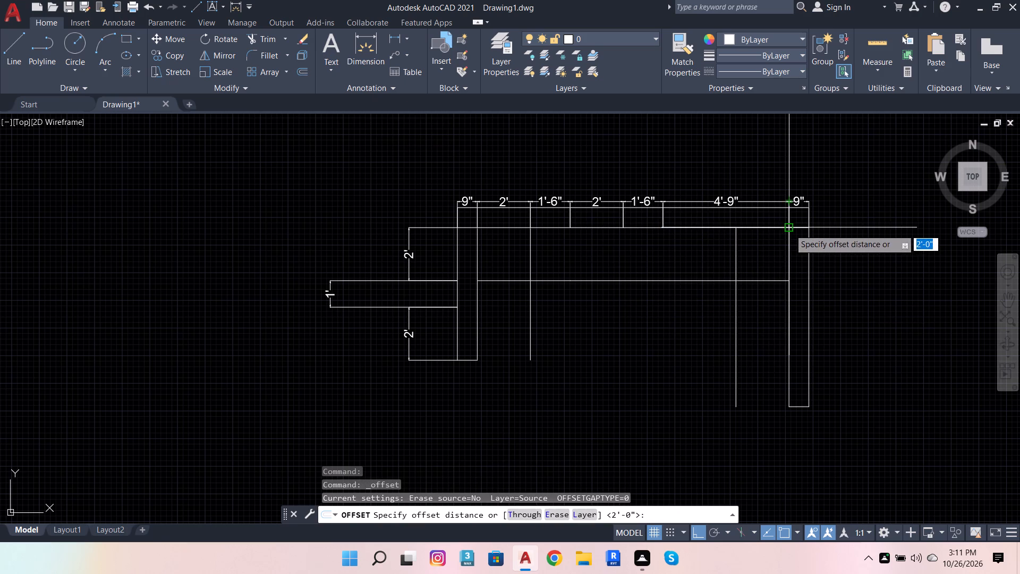
click(789, 229)
text(1')
key(Return)
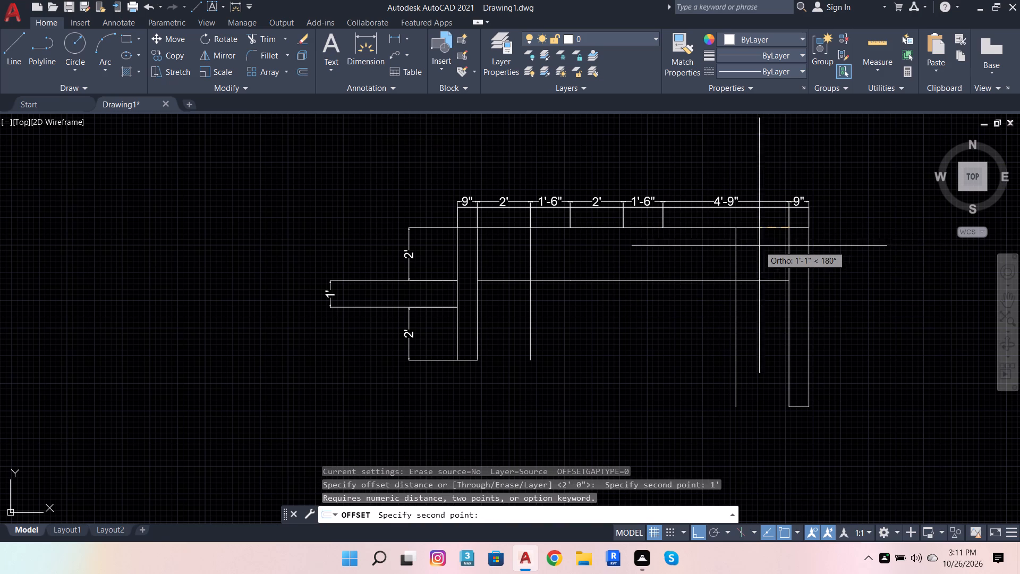
click(759, 246)
click(788, 248)
click(755, 259)
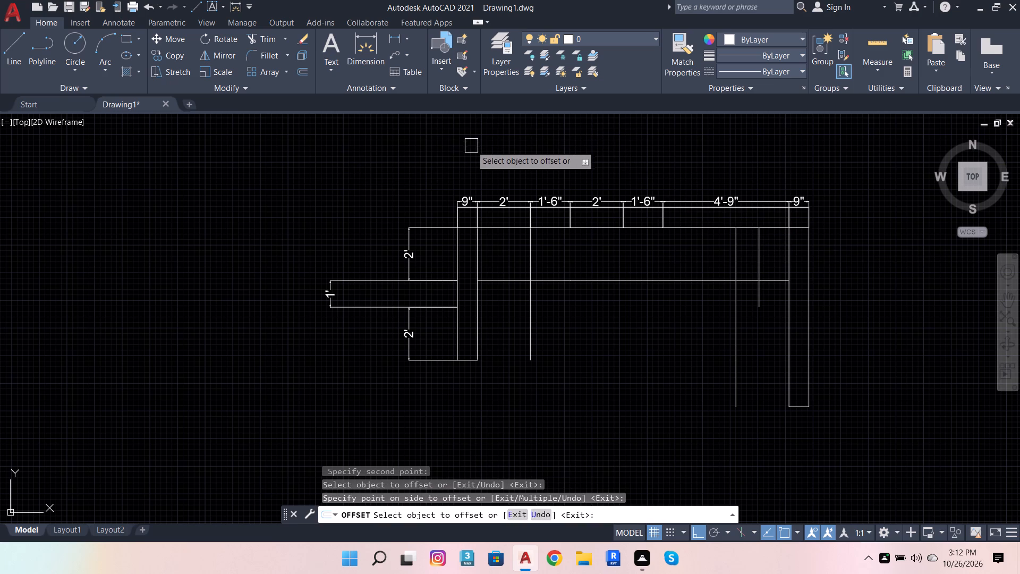
click(741, 250)
click(771, 249)
scroll(738, 234, up, 2)
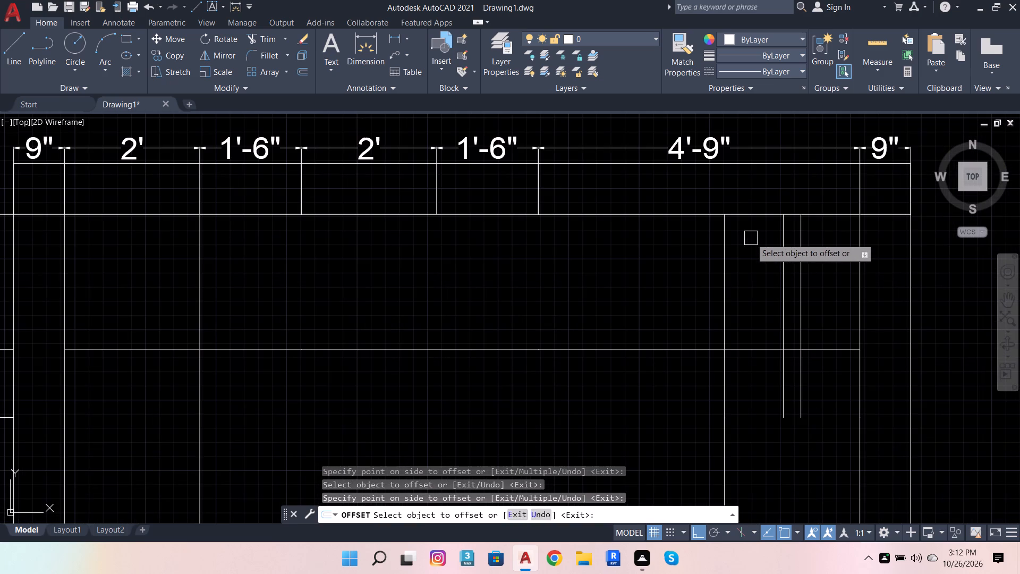
Delete the short vertical line offset about 1'-1" from the right leg's inner edge.
key(Escape)
click(783, 258)
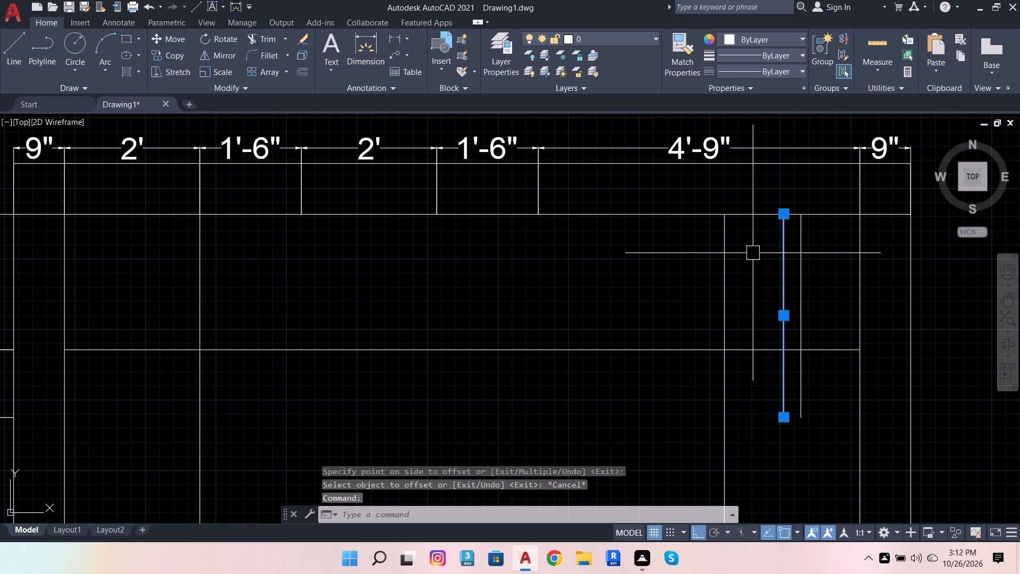
key(shift+Delete)
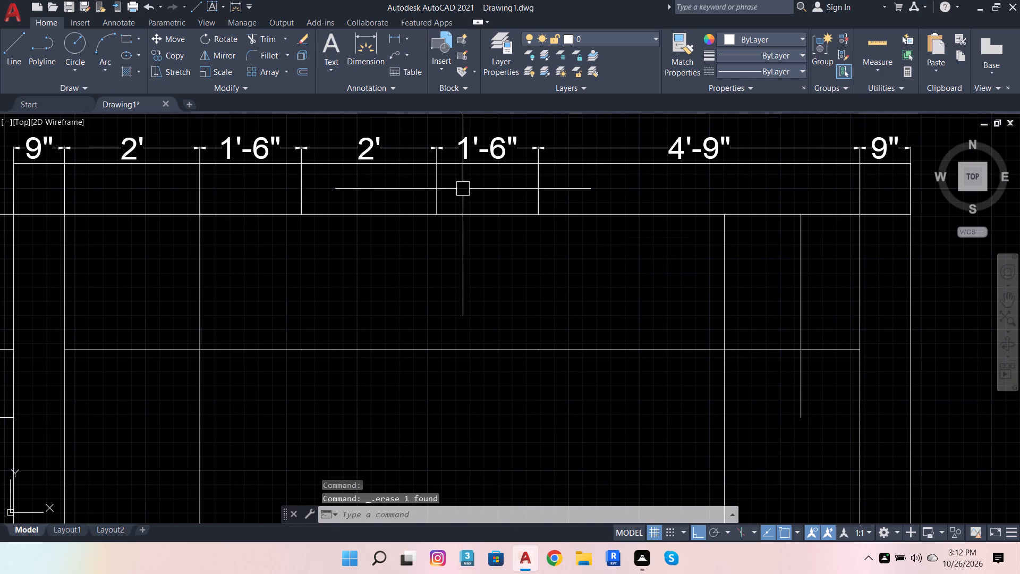
Trim the right vertical 2' offset line above the horizontal counter line, and the upper inner edge beyond the short vertical line.
click(257, 38)
click(725, 300)
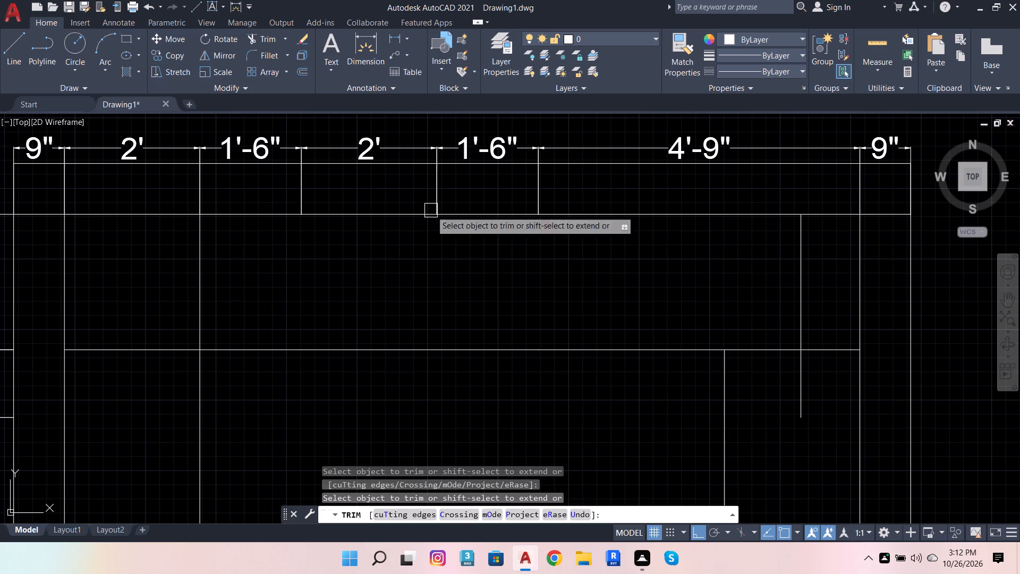
click(9, 52)
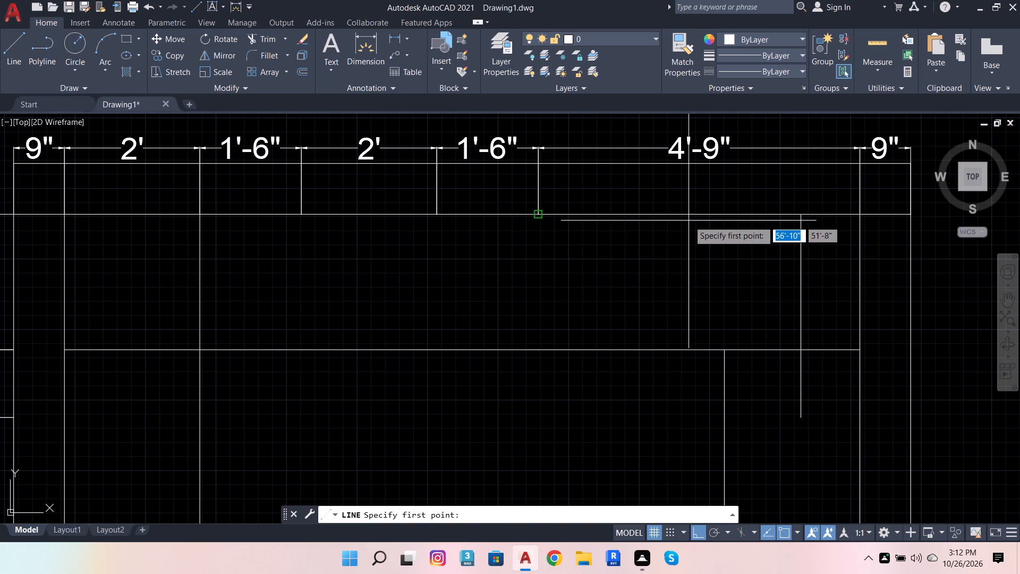
click(265, 41)
click(831, 216)
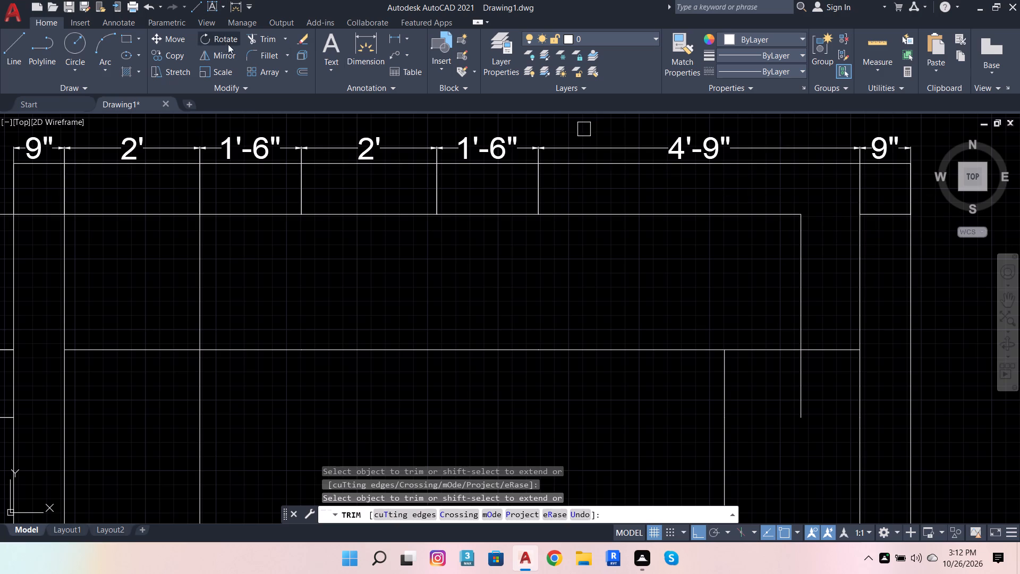
Draw a diagonal line about 2'-1" long at about 224° from the midpoint of the trimmed inner-edge segment below the 4'-9" dimension.
click(8, 44)
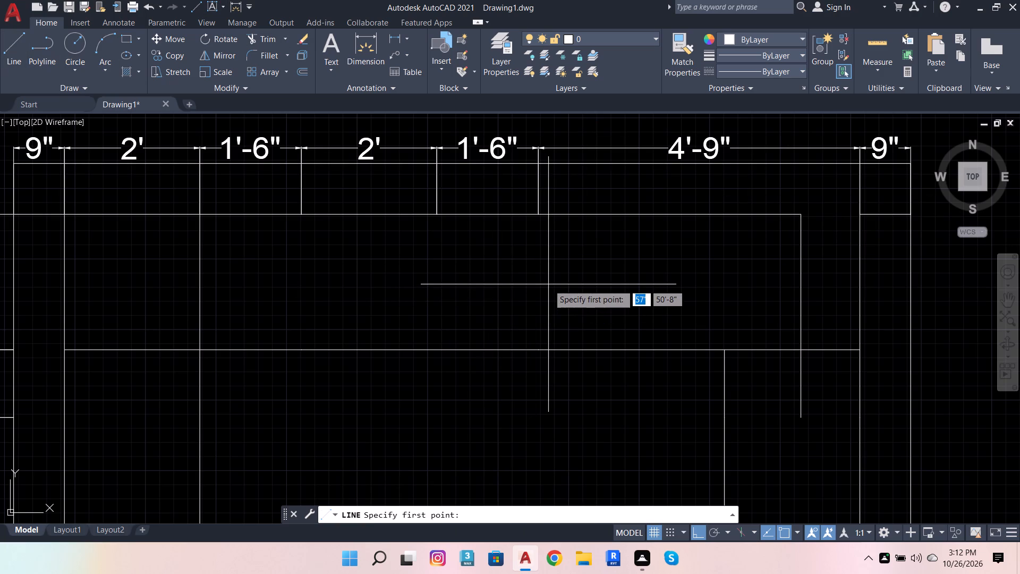
shift+right_click(548, 284)
click(609, 316)
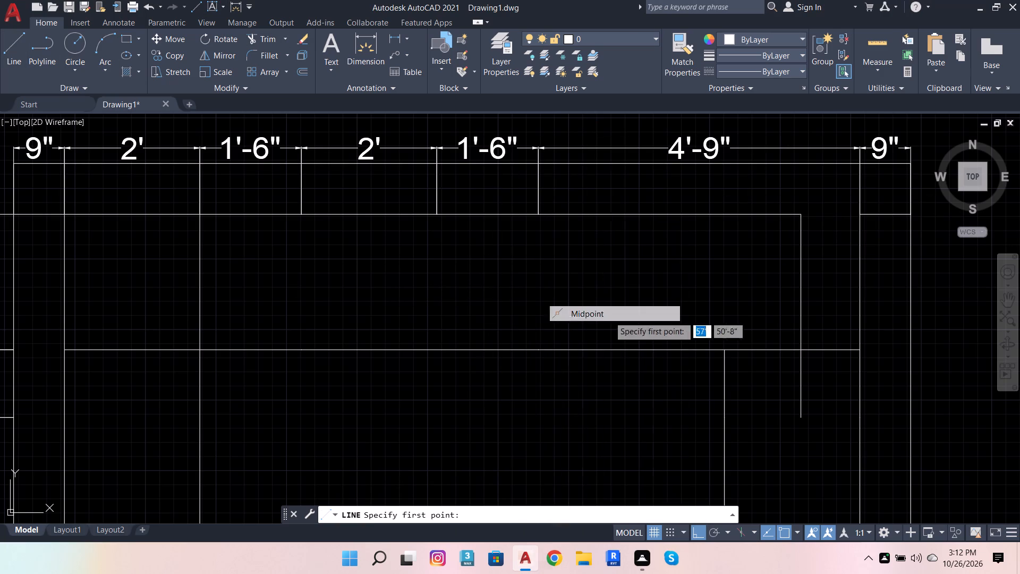
click(671, 217)
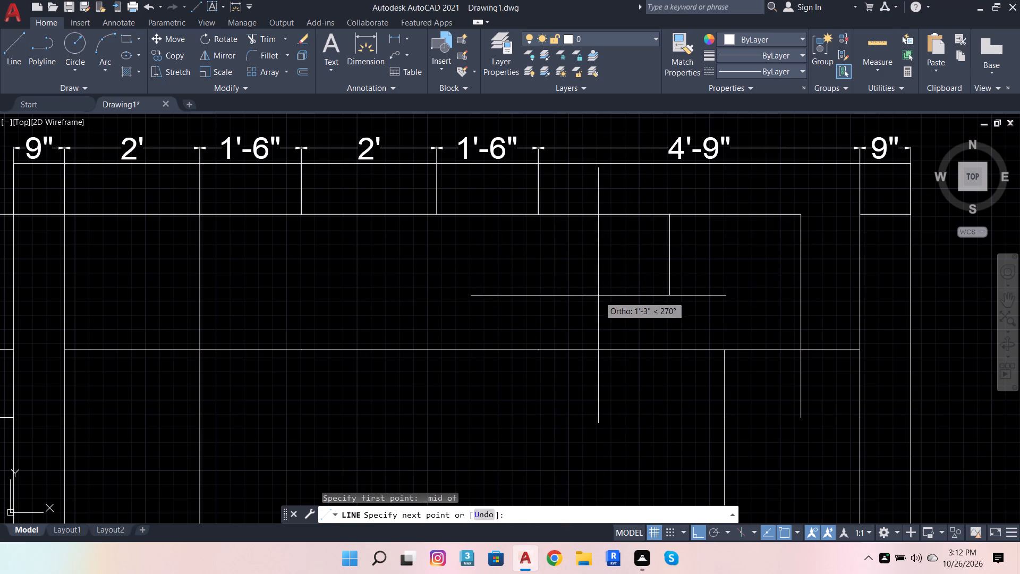
click(700, 538)
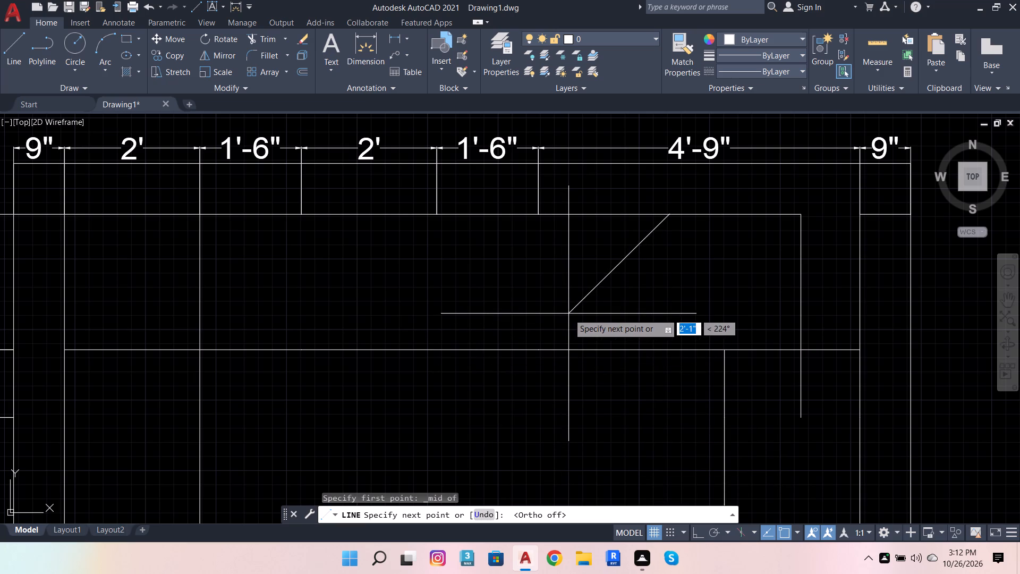
click(568, 314)
key(space)
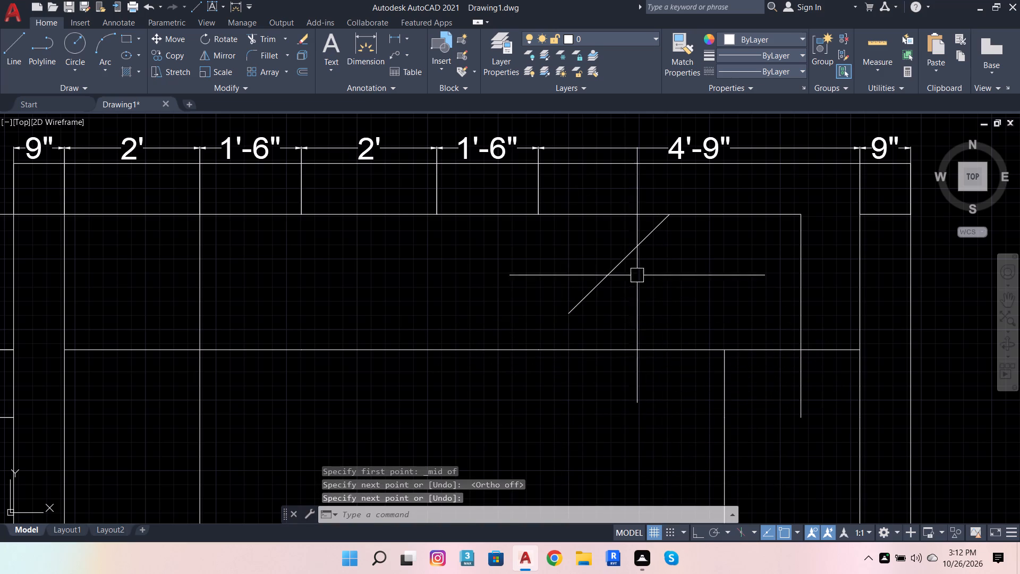
Mirror the diagonal line about a vertical axis through its upper end, keeping the original.
click(635, 248)
click(704, 534)
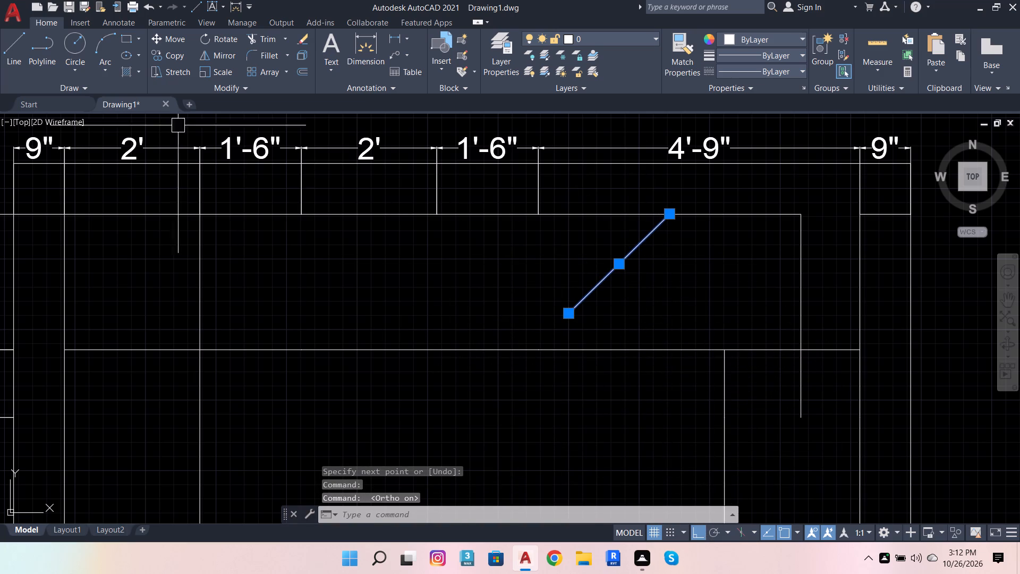
click(214, 55)
click(666, 214)
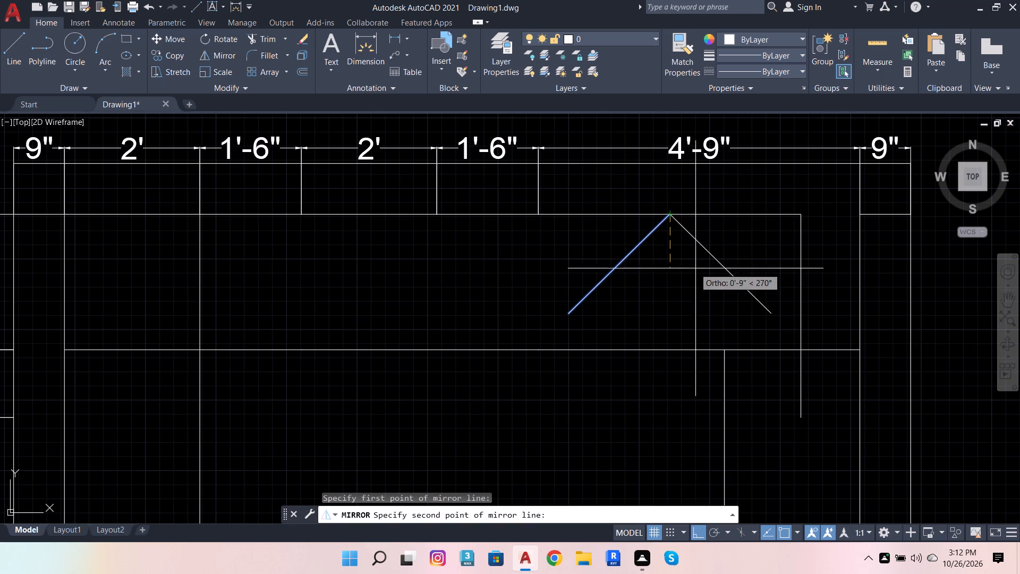
click(711, 296)
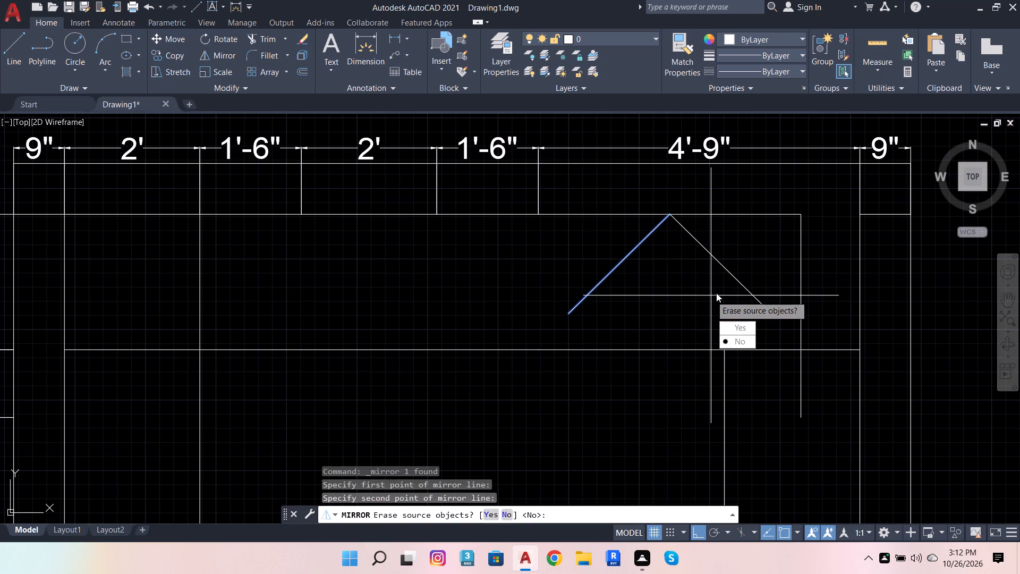
drag(745, 337, 711, 296)
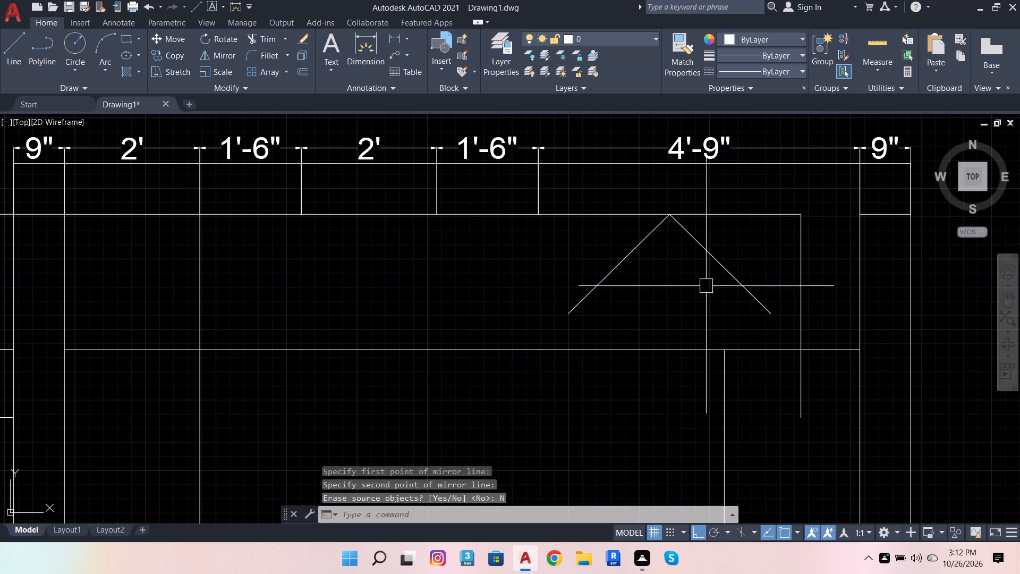
key(space)
key(Escape)
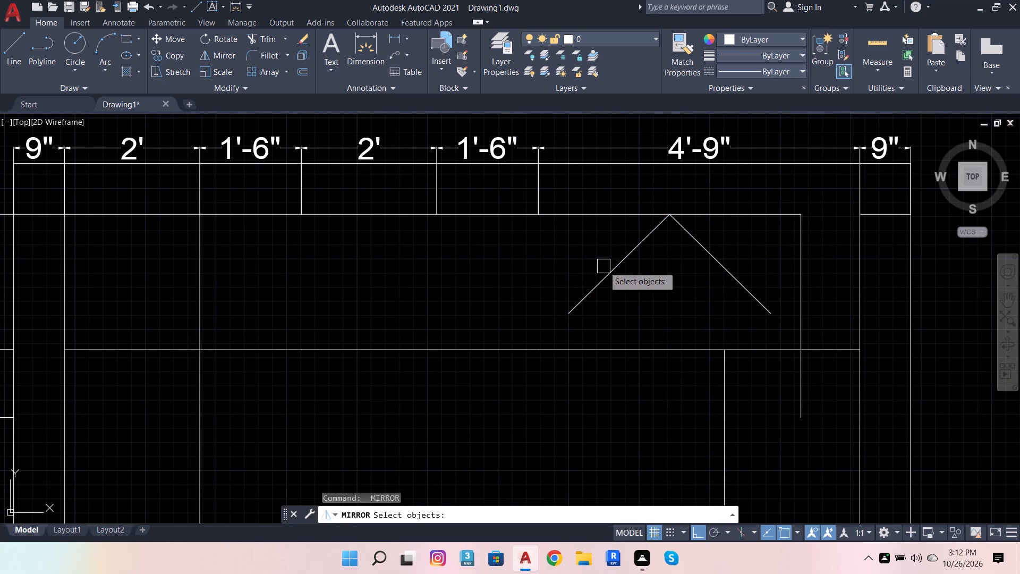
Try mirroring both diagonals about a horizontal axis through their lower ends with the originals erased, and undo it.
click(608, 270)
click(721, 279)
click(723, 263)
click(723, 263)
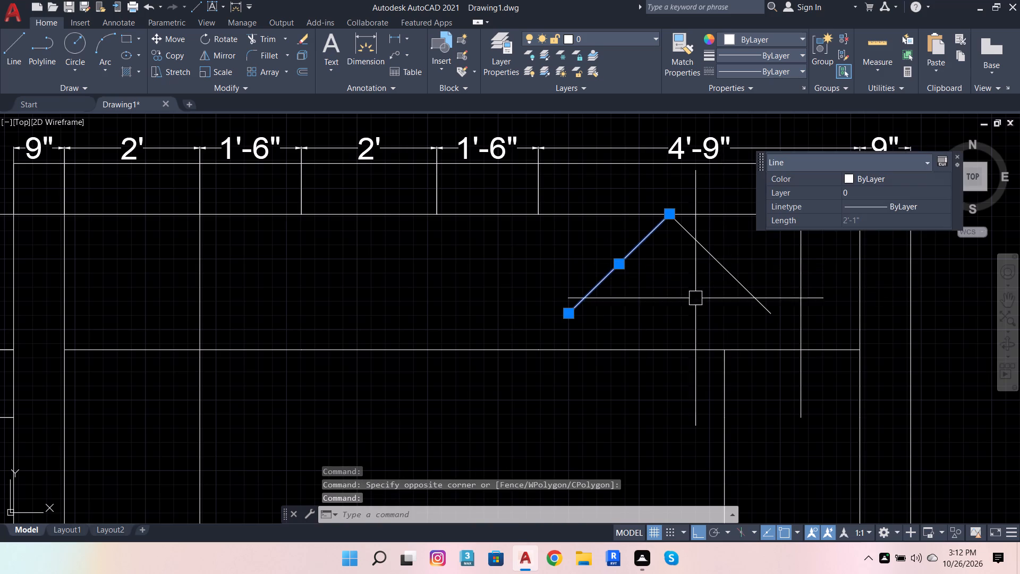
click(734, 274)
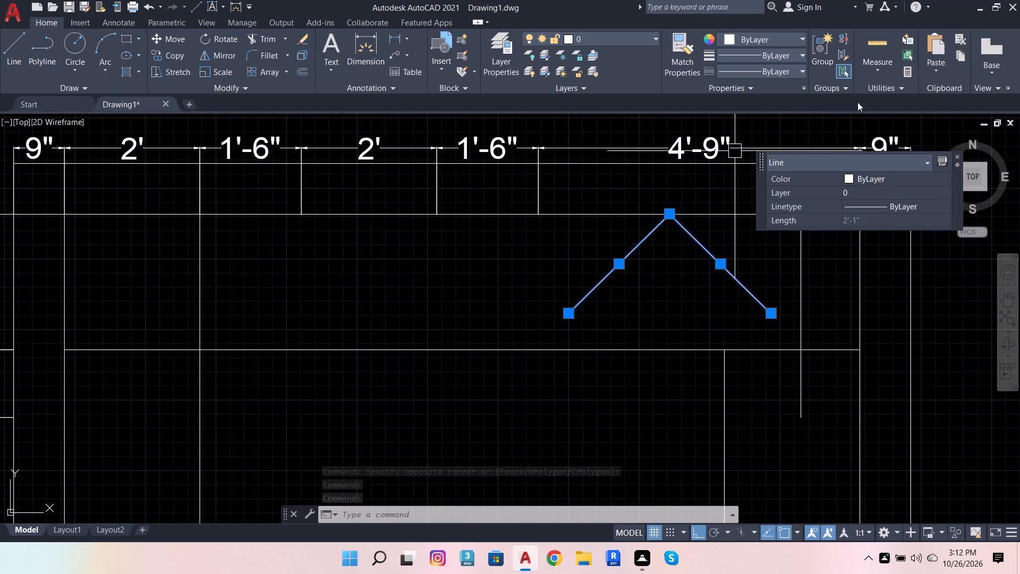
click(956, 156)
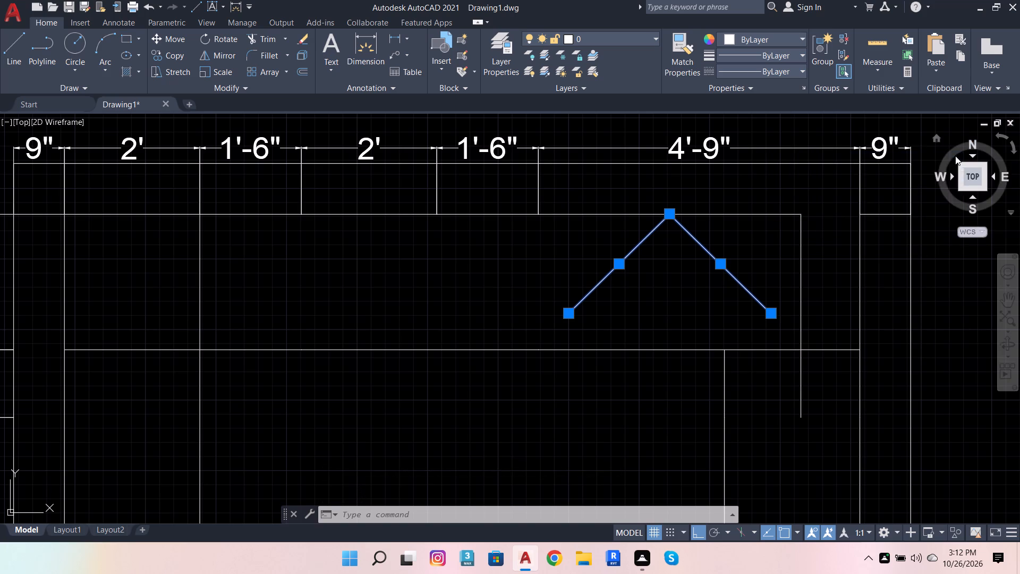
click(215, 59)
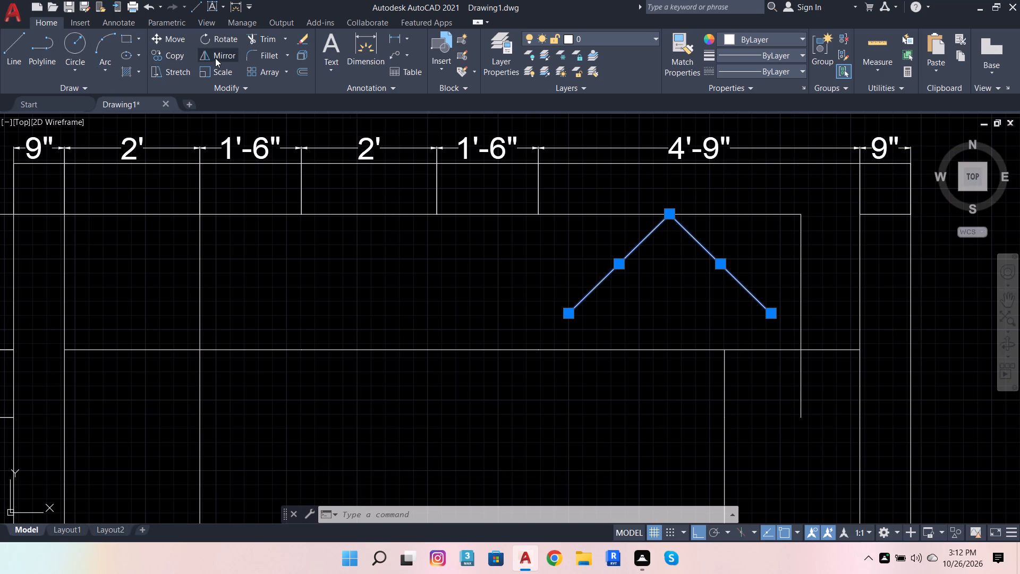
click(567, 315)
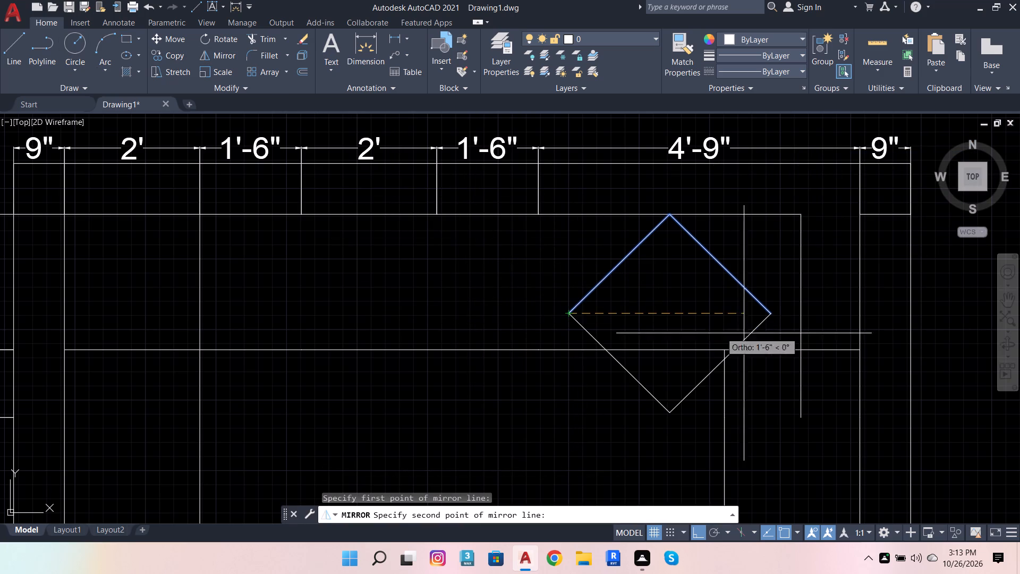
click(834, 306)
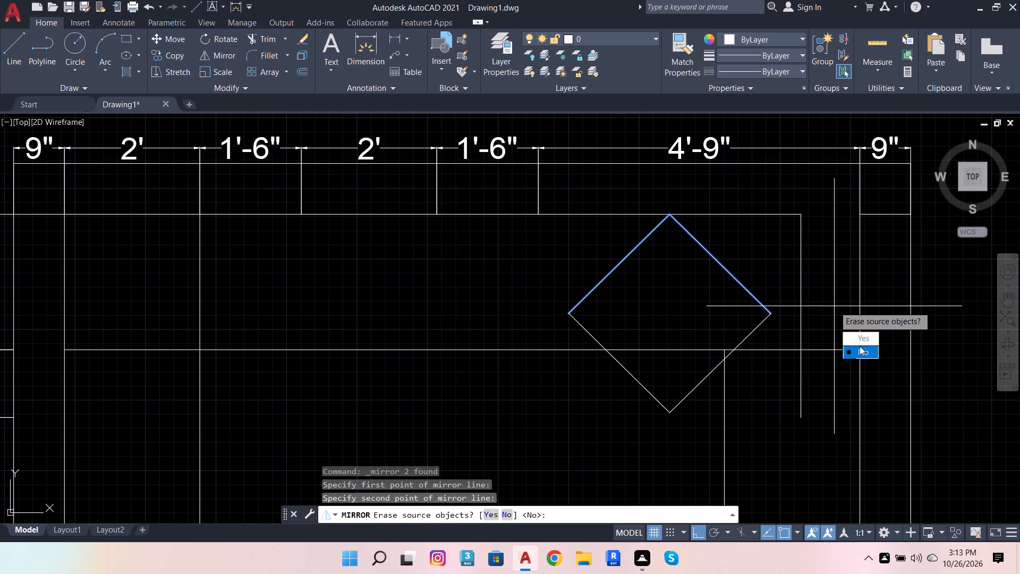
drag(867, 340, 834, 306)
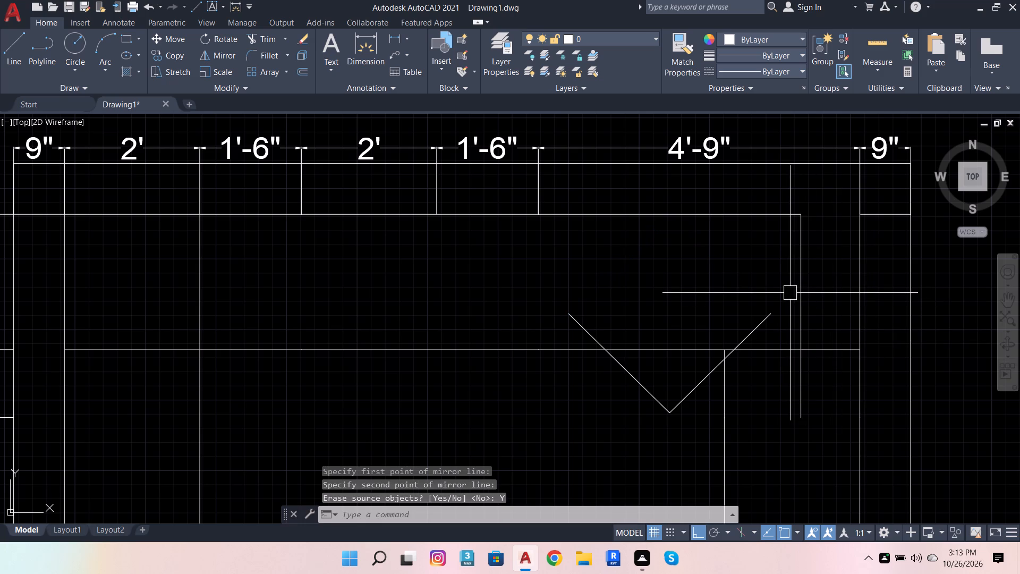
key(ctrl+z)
Mirror both diagonals about a horizontal axis through their lower ends, keeping the originals, to close a diamond.
click(735, 265)
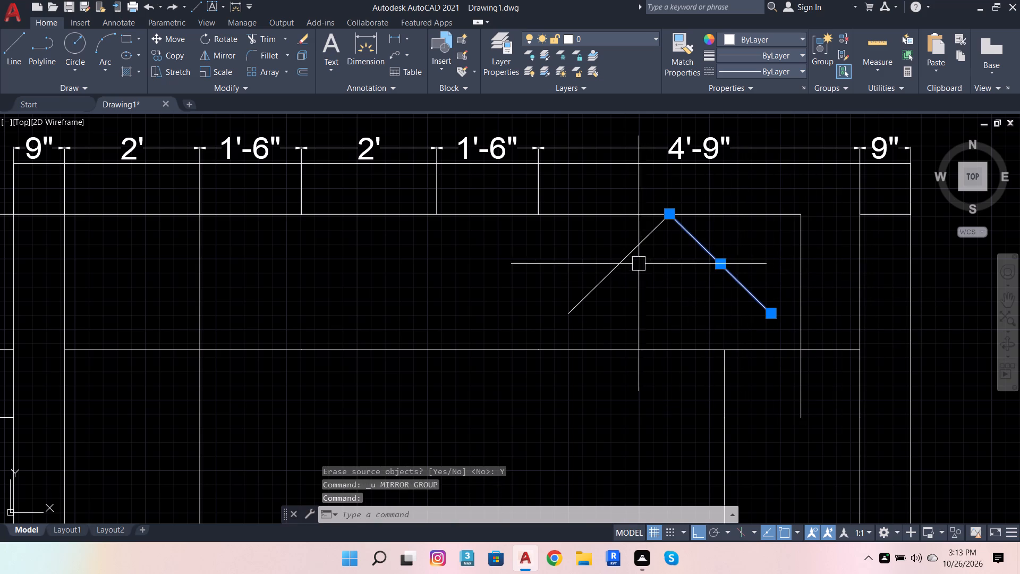
click(631, 249)
click(214, 53)
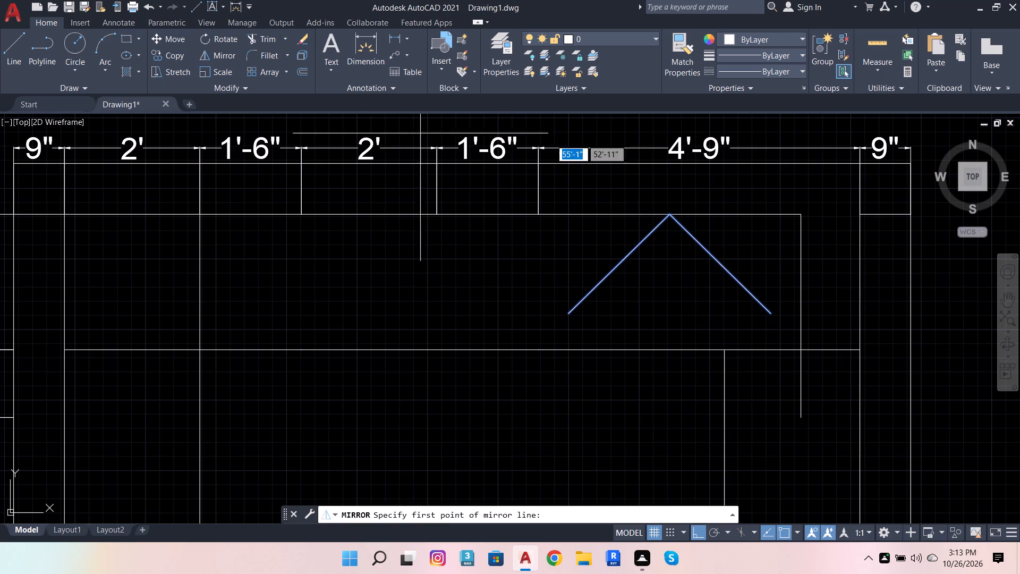
click(569, 317)
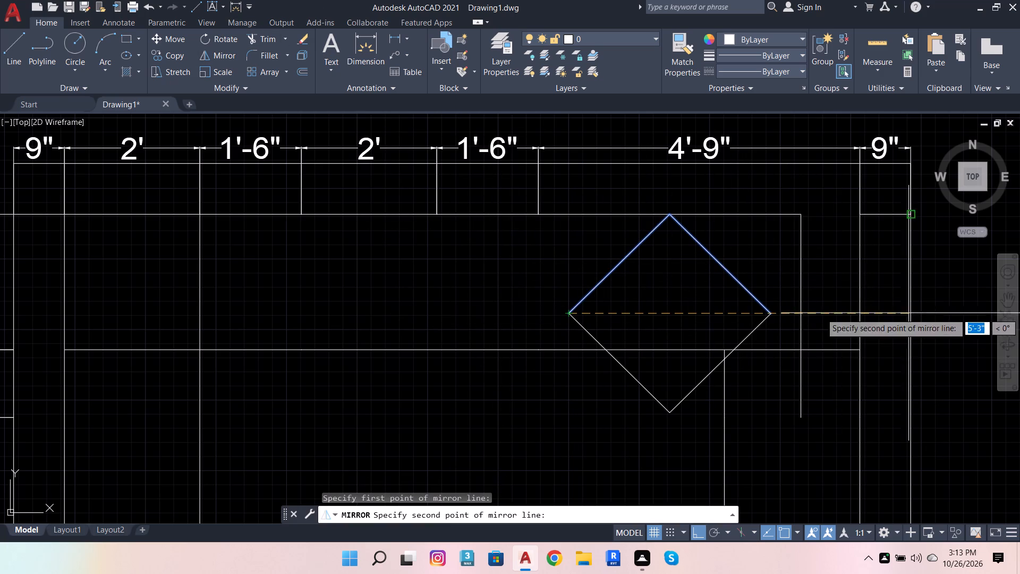
click(898, 305)
drag(920, 351, 898, 305)
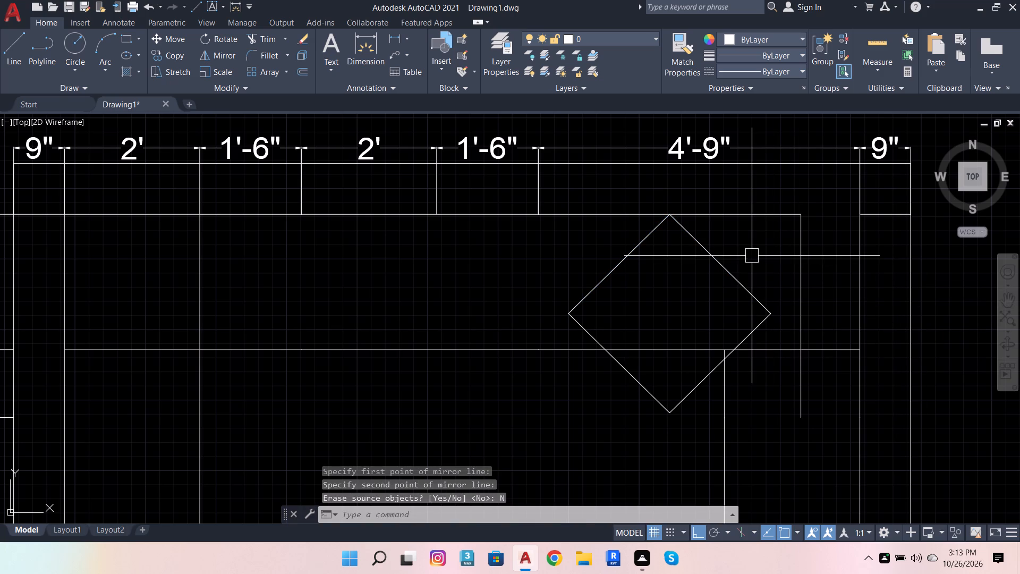
key(Escape)
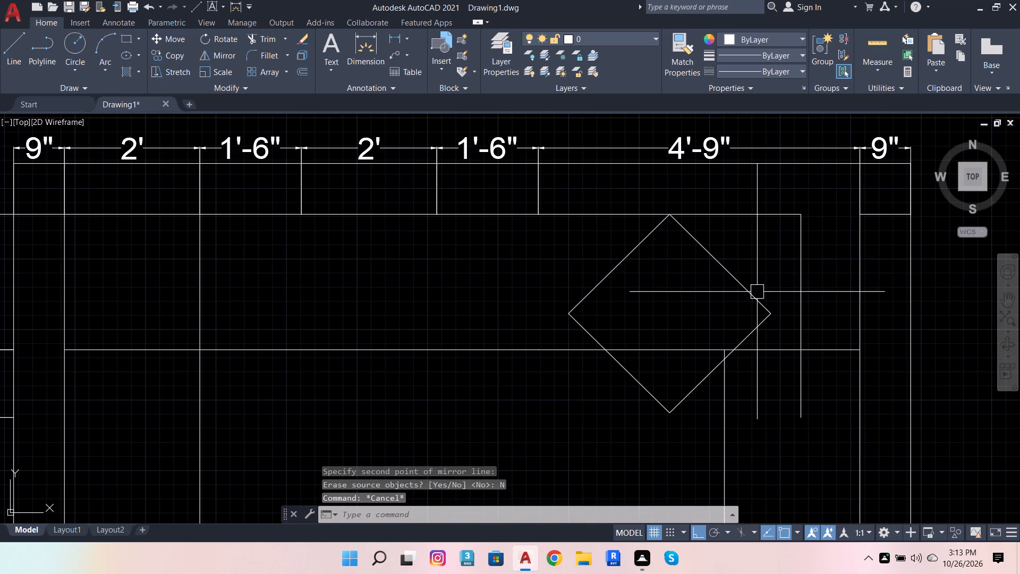
Join the four sides of the diamond into one polyline.
click(767, 282)
click(759, 336)
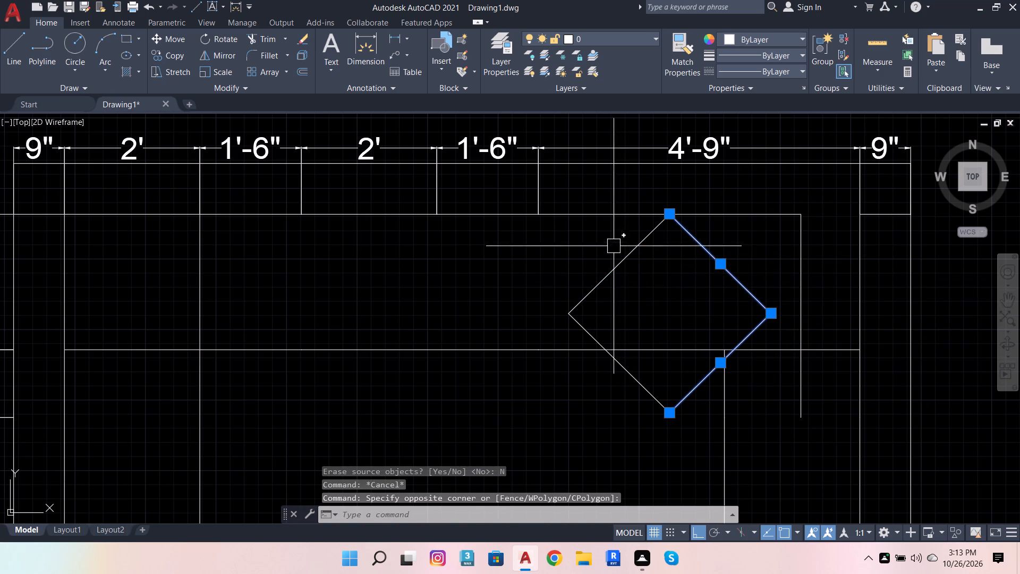
click(611, 240)
click(568, 325)
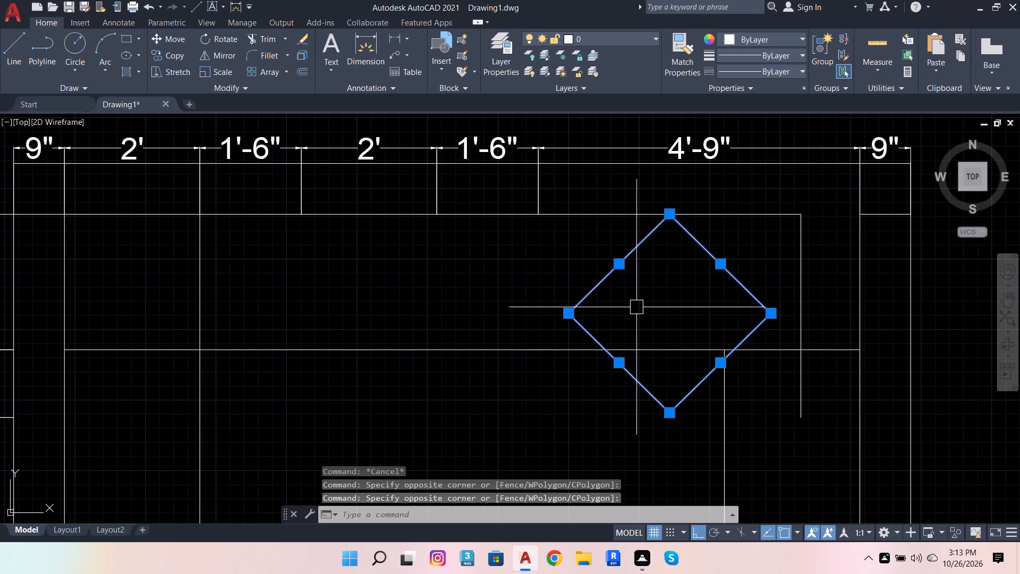
key(j)
key(Return)
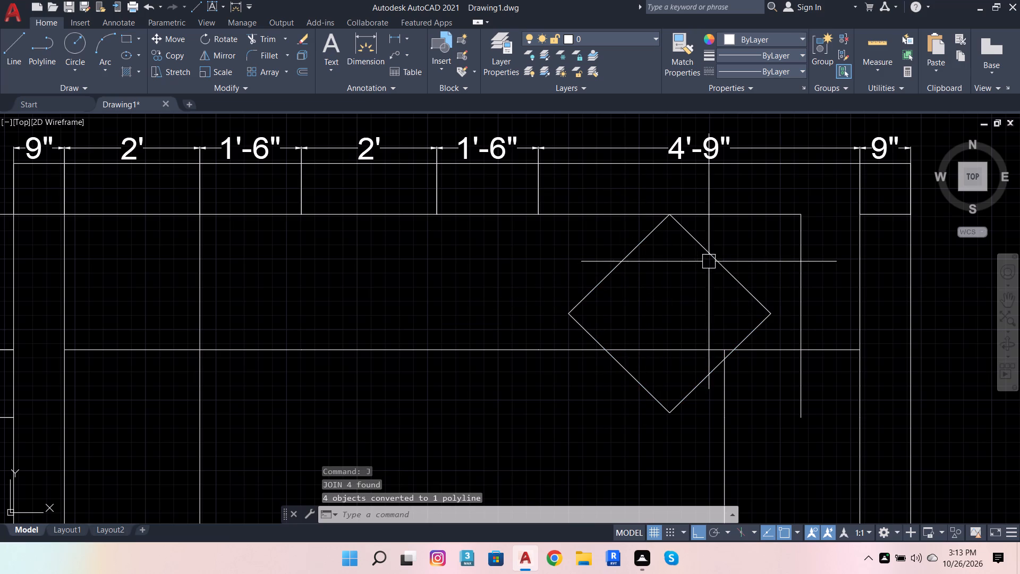
Offset the diamond polyline outward by 1".
click(714, 258)
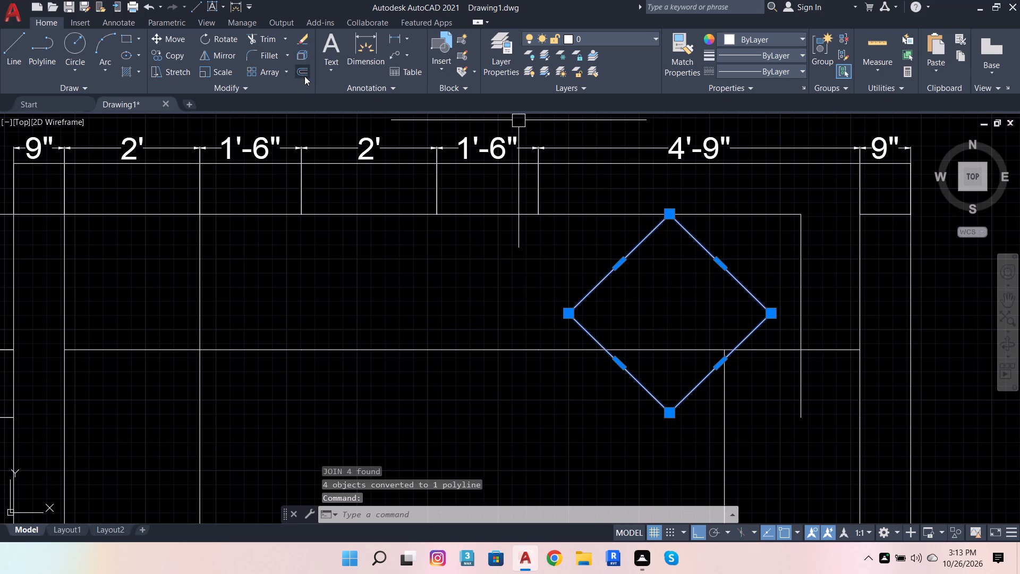
click(304, 75)
click(769, 311)
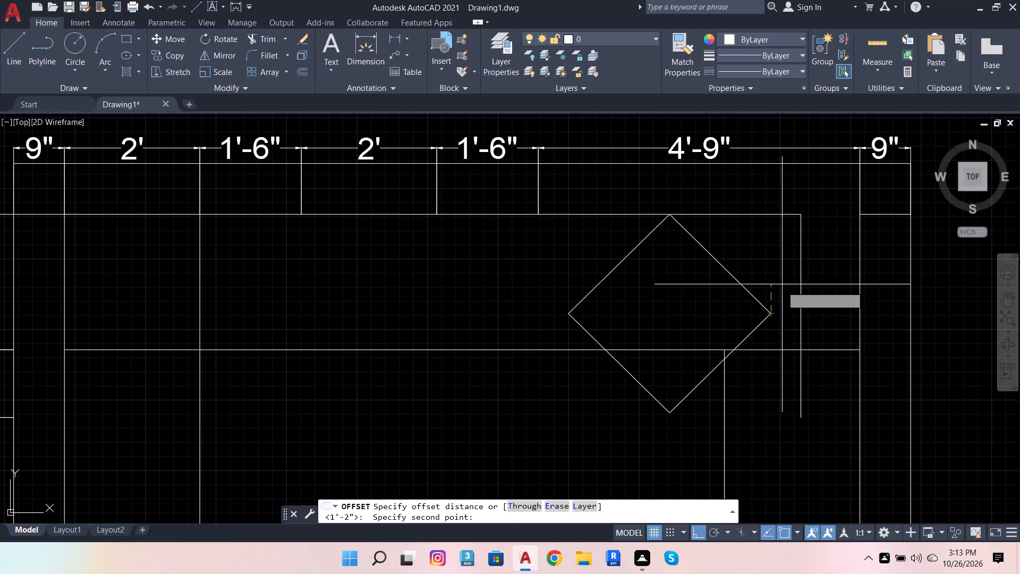
key(1)
key(Return)
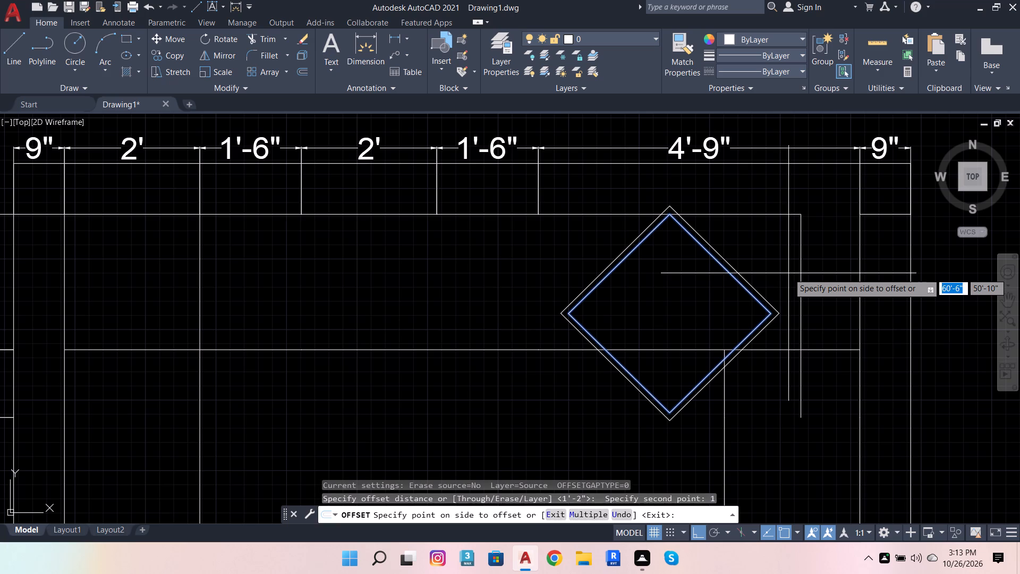
click(788, 273)
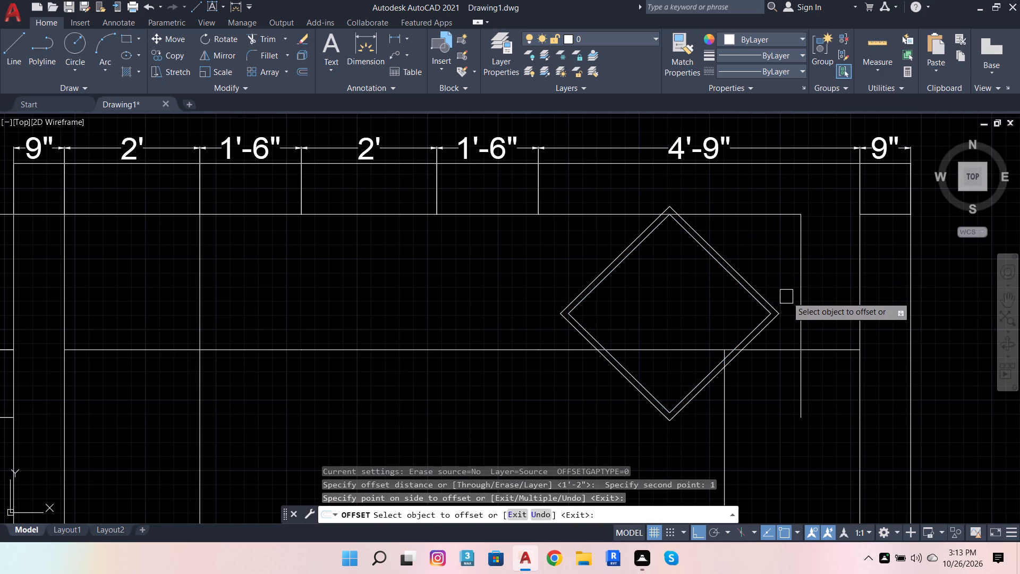
key(Escape)
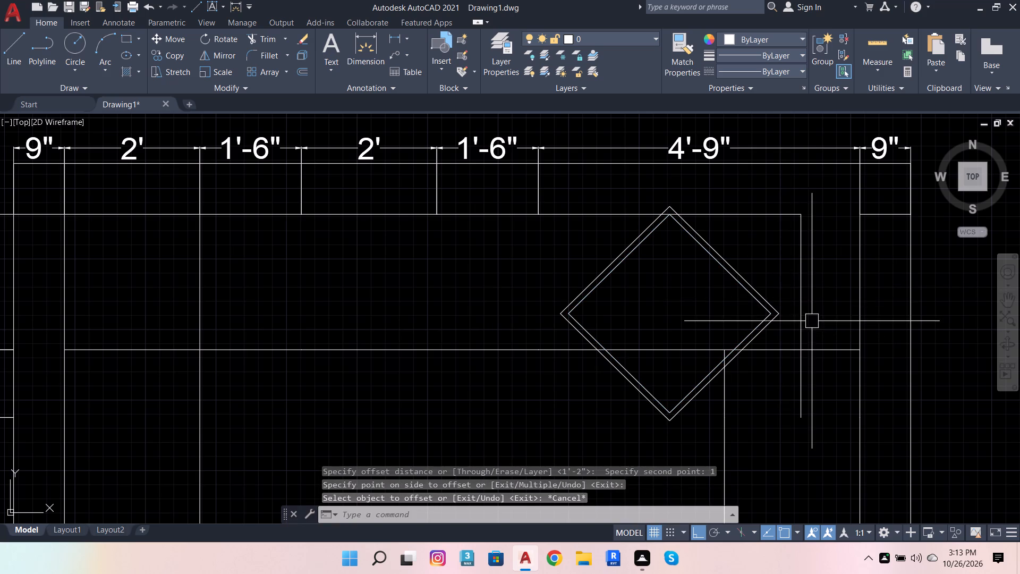
key(Escape)
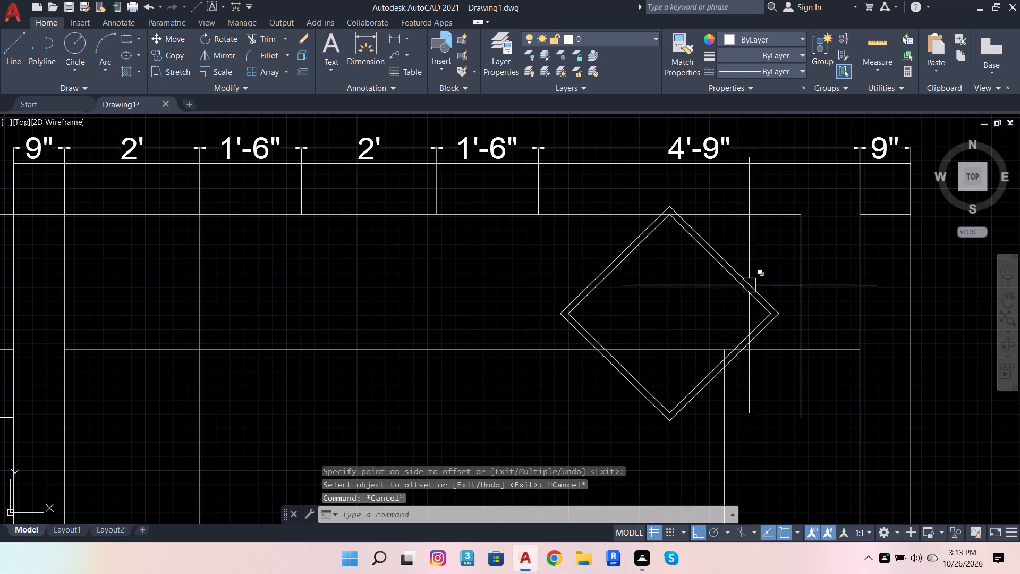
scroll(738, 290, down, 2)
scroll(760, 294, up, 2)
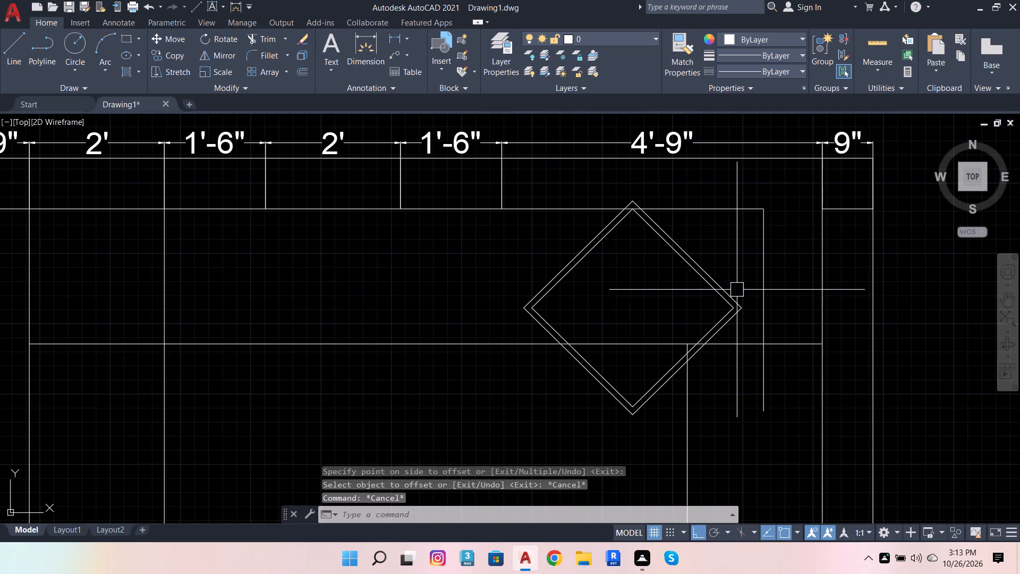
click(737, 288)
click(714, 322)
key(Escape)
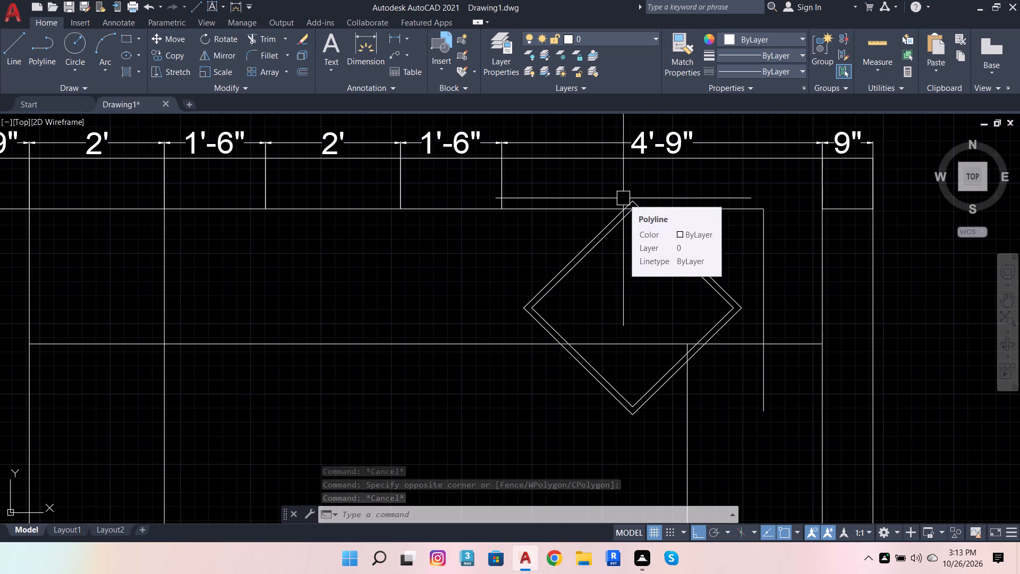
Trim off the outer diamond's top tip where it crosses the horizontal wall line.
scroll(625, 199, up, 3)
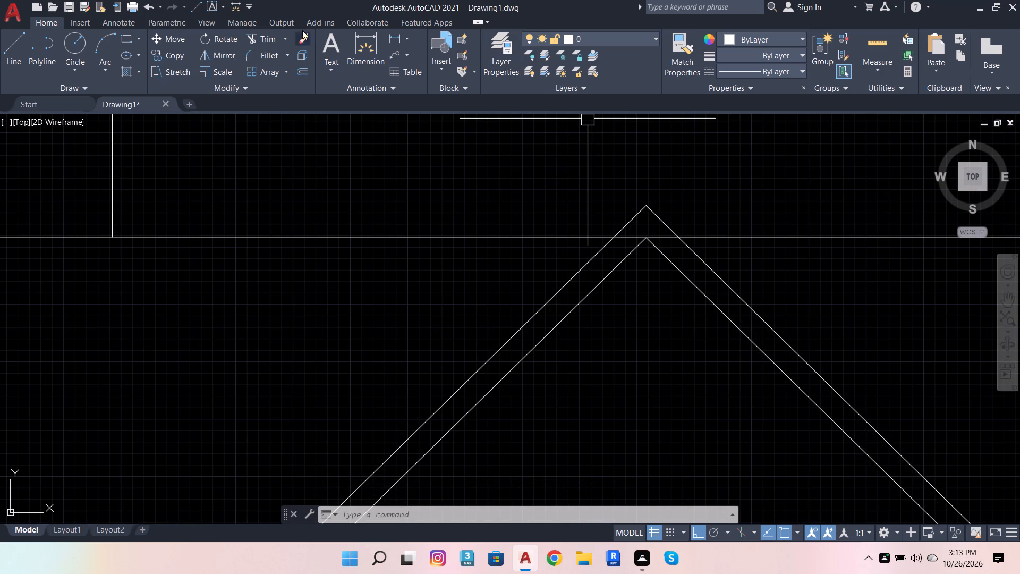
click(269, 35)
click(695, 210)
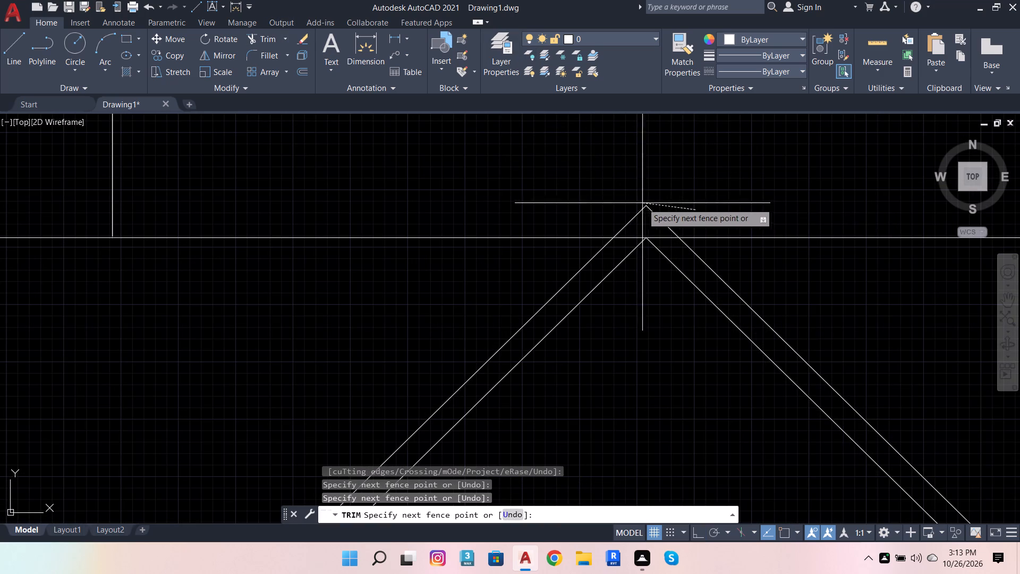
click(620, 216)
scroll(702, 203, down, 3)
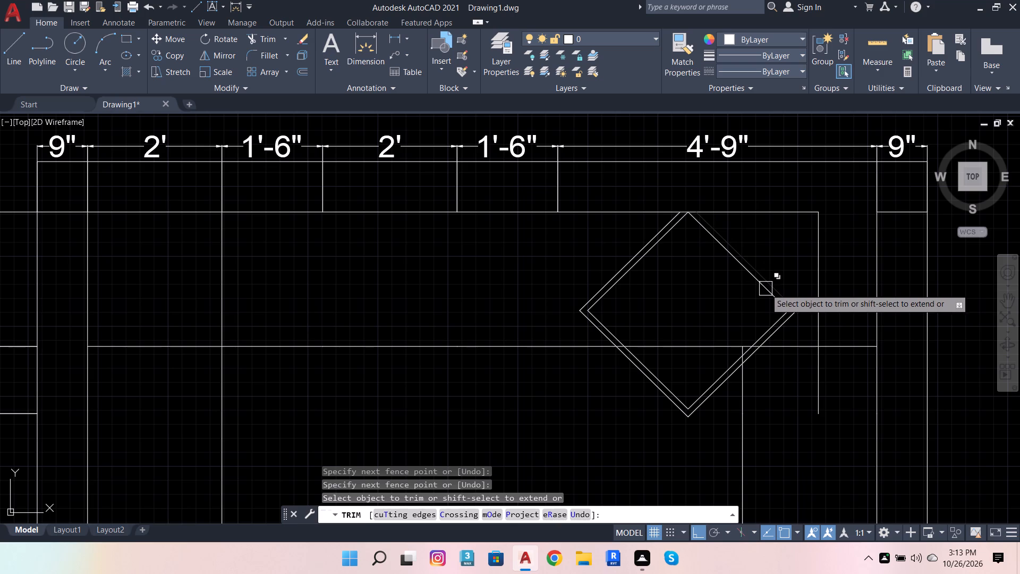
Trim away the outer diamond's lower-left side and its bottom tip up to the vertical counter line.
scroll(609, 302, up, 2)
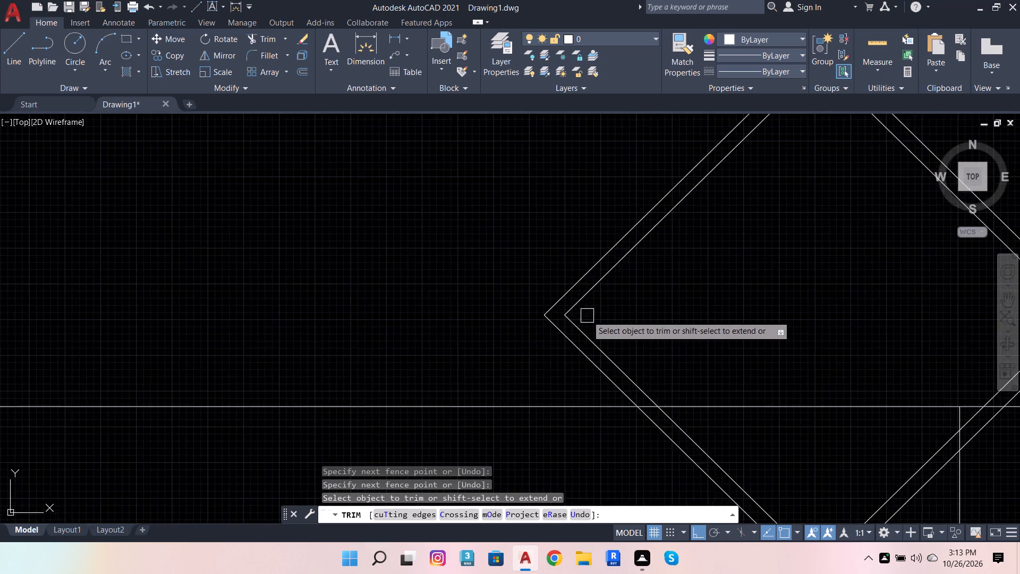
scroll(587, 316, up, 1)
scroll(409, 308, down, 1)
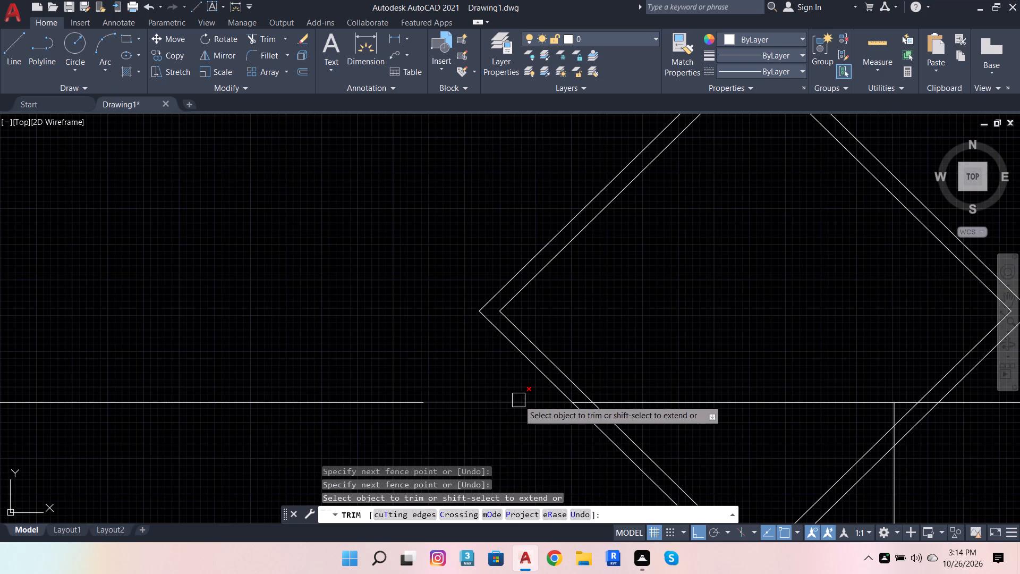
click(541, 378)
scroll(545, 477, down, 3)
scroll(634, 358, down, 2)
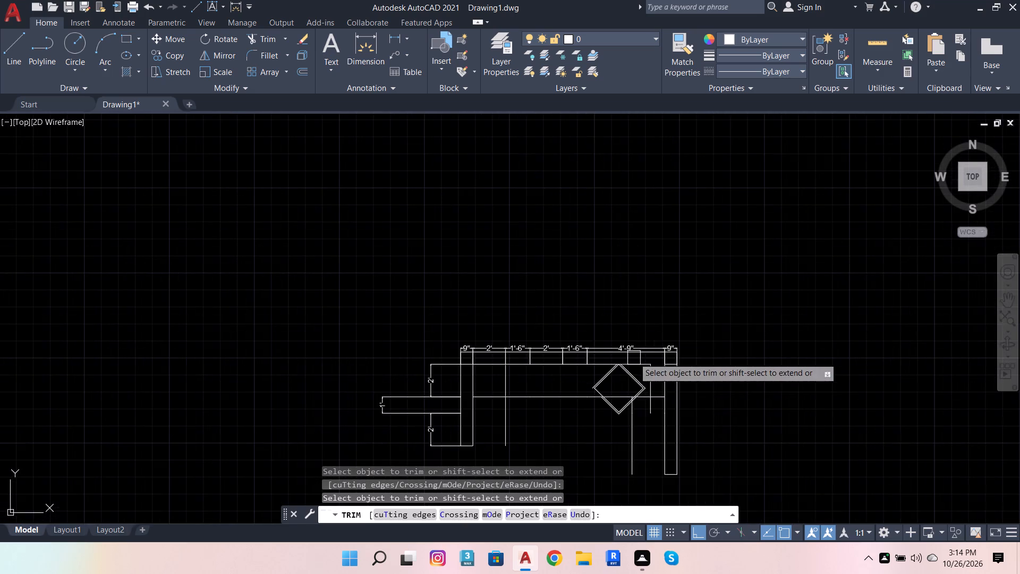
scroll(610, 398, up, 3)
click(596, 423)
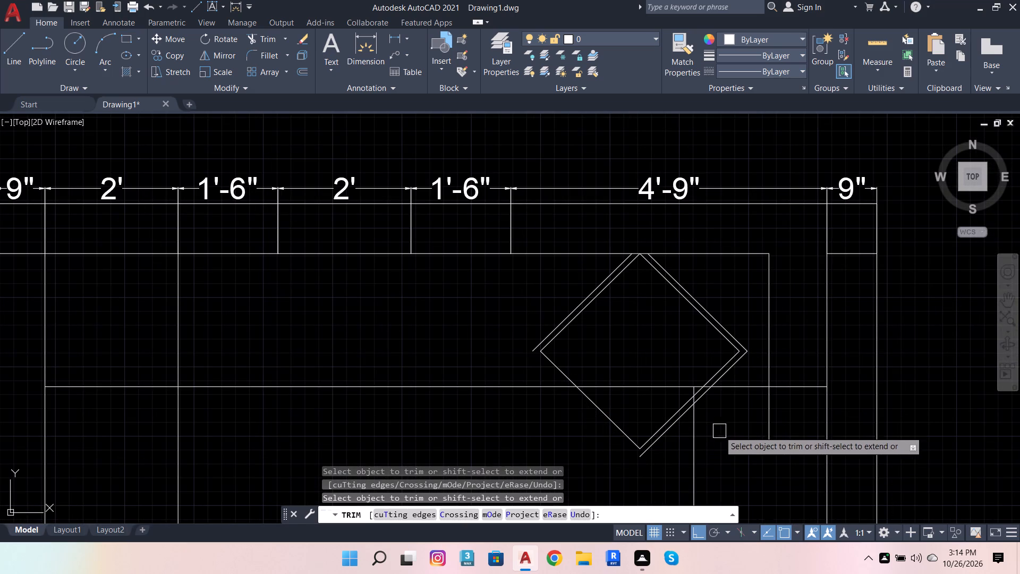
click(680, 429)
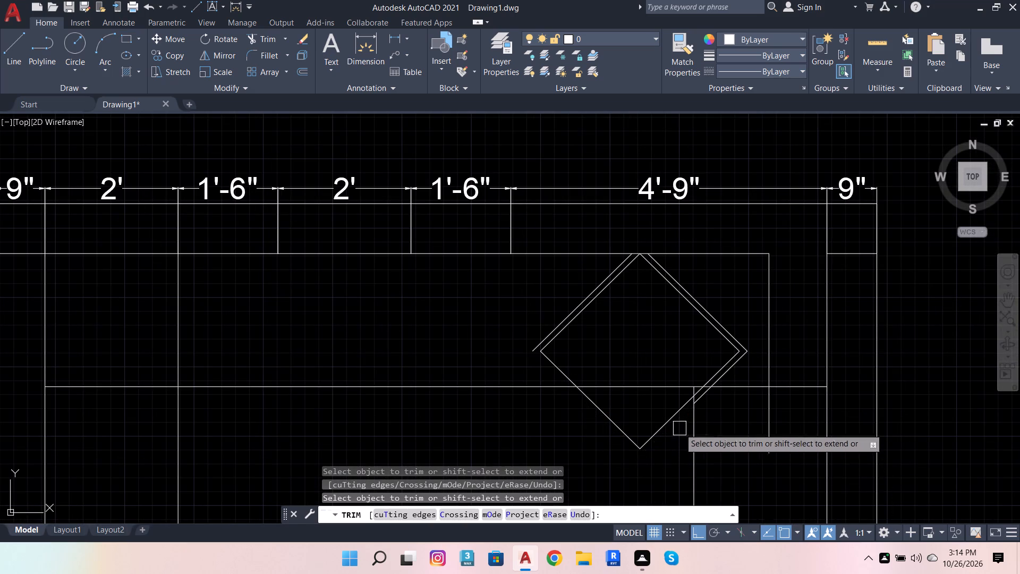
Trim the vertical counter line's upper portion where it runs through the diamond's double edge and interior.
scroll(704, 410, up, 3)
scroll(665, 360, up, 4)
click(656, 373)
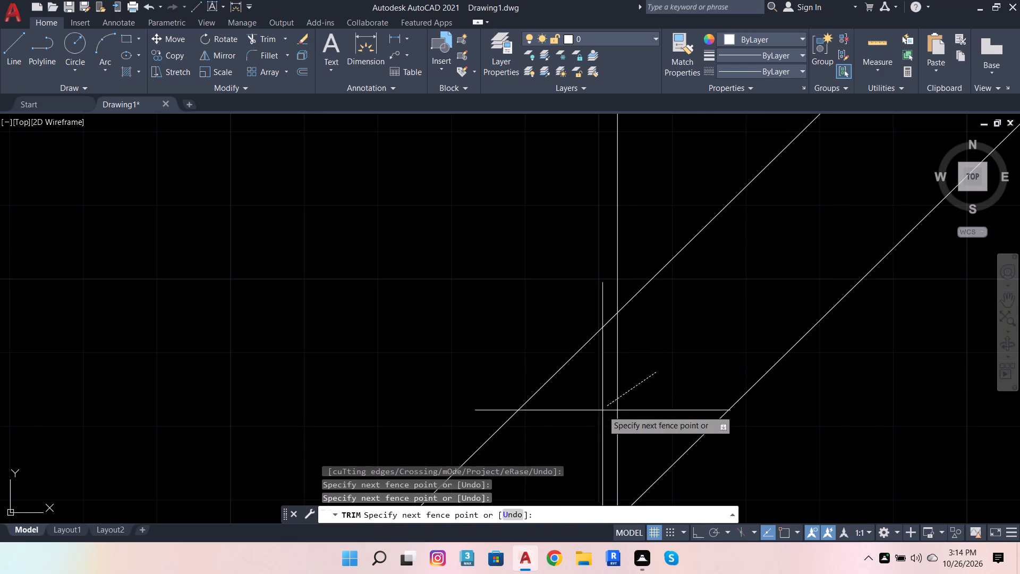
click(585, 421)
scroll(618, 409, down, 4)
click(635, 328)
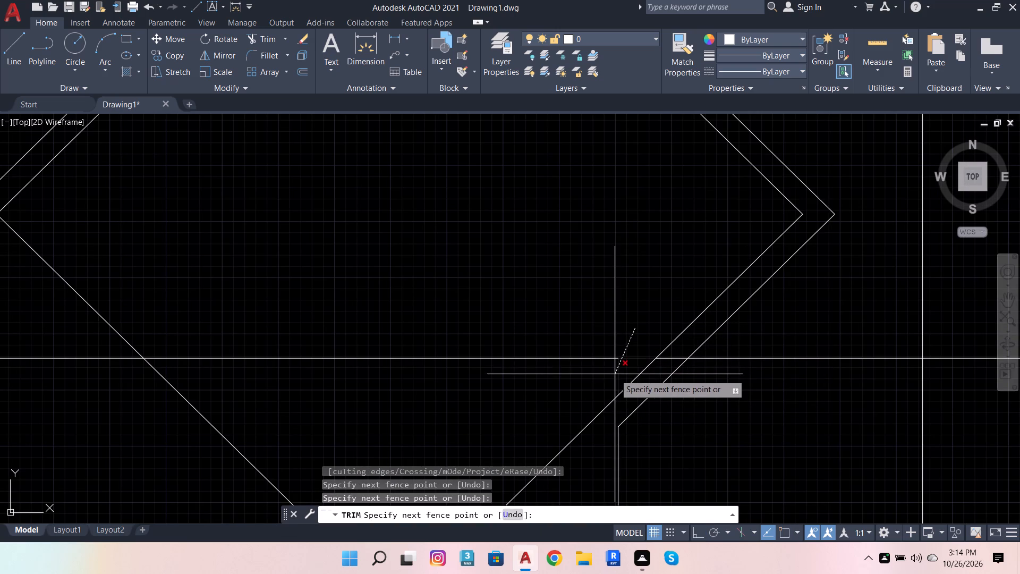
click(615, 375)
Trim the horizontal counter line inside the double-edged diamond and beyond the corner's short vertical line.
scroll(625, 342, down, 3)
click(584, 347)
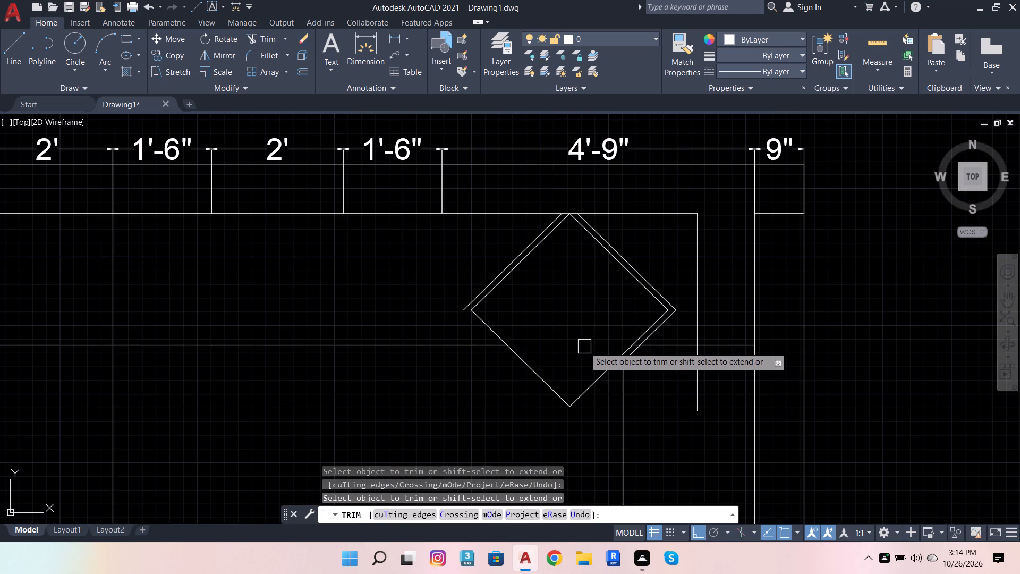
scroll(656, 345, up, 4)
scroll(525, 352, up, 2)
click(525, 350)
scroll(632, 391, down, 4)
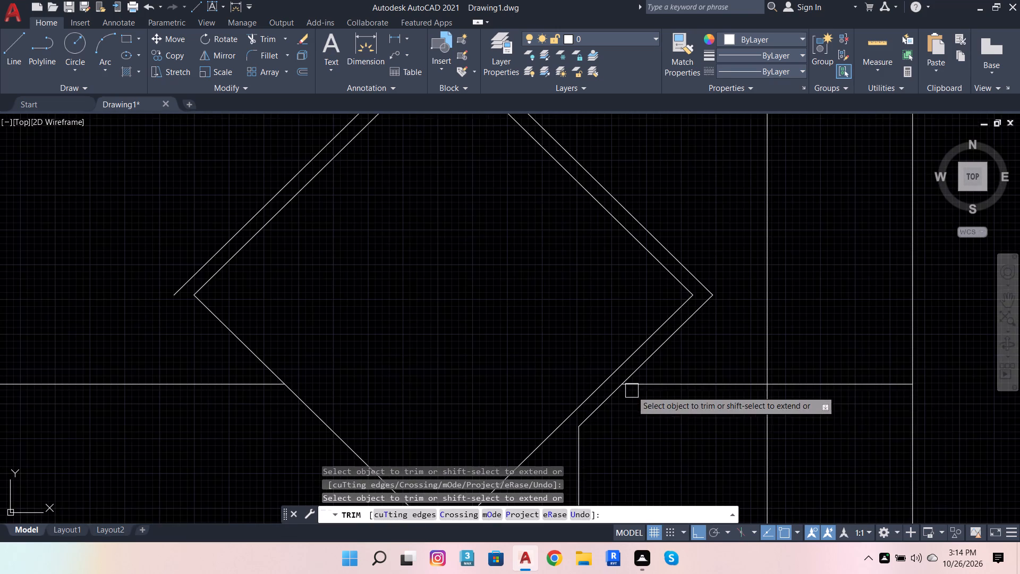
click(838, 386)
Draw three vertical lines from the 1'-6" and 2' division points on the inner wall line down past the counter front.
scroll(840, 305, down, 5)
scroll(826, 344, up, 3)
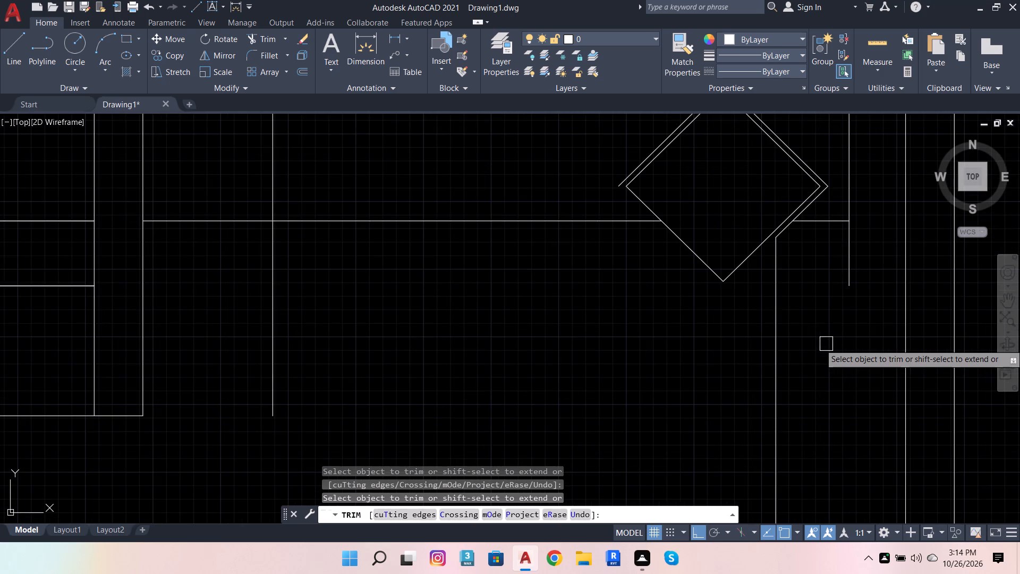
scroll(825, 301, down, 2)
scroll(832, 283, up, 2)
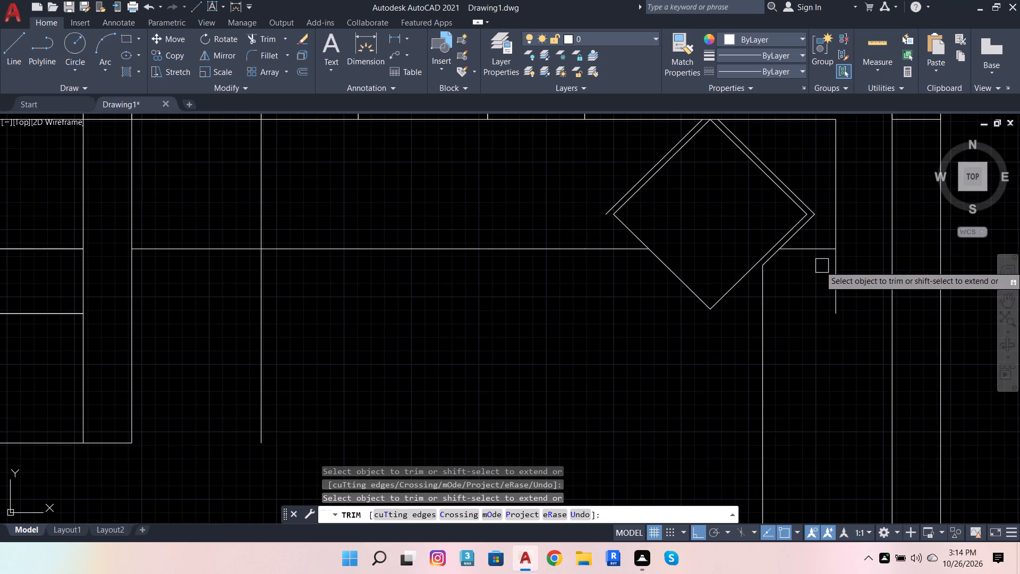
scroll(748, 303, down, 1)
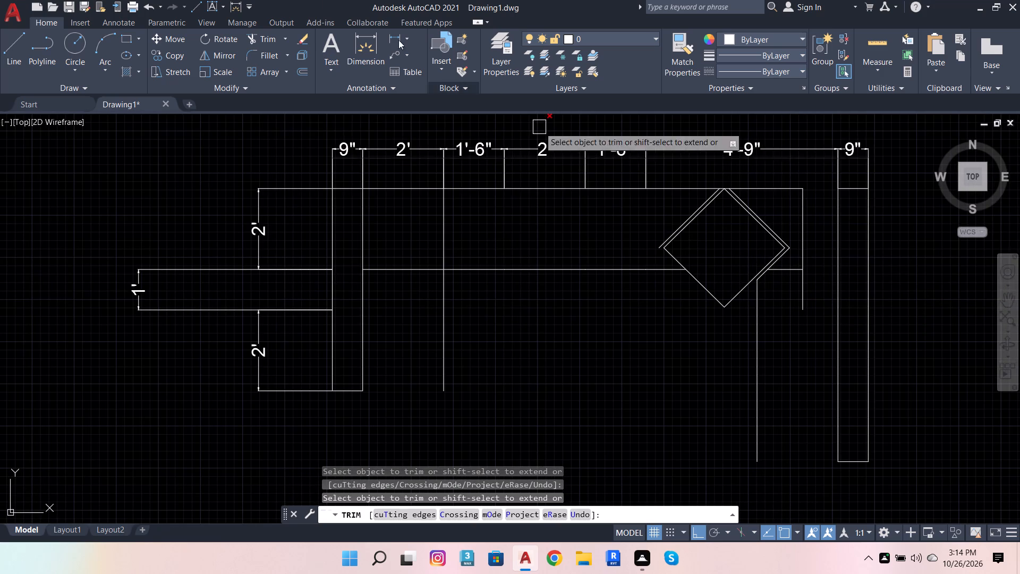
click(21, 37)
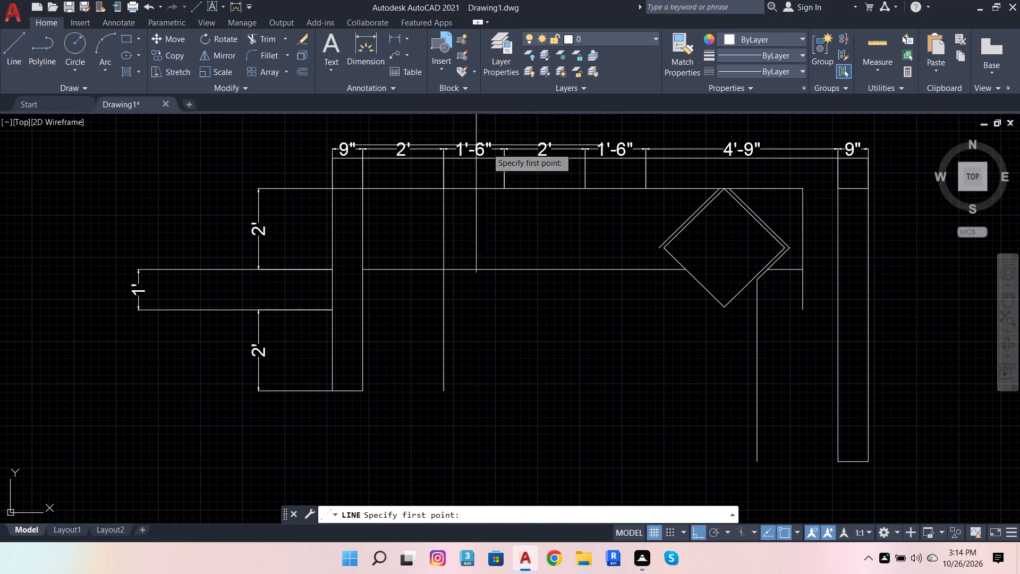
click(649, 186)
click(659, 289)
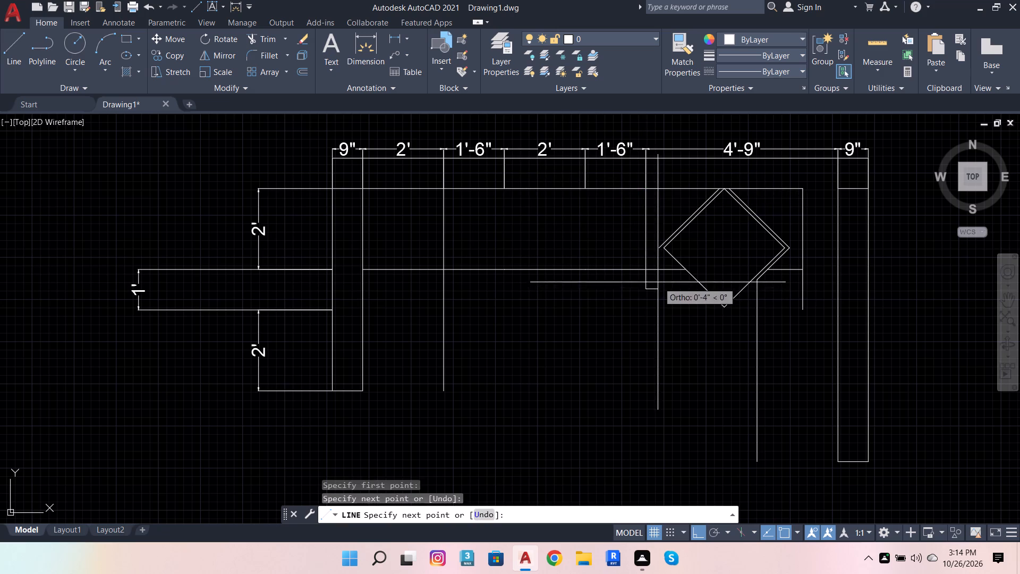
key(space)
key(space)
click(584, 188)
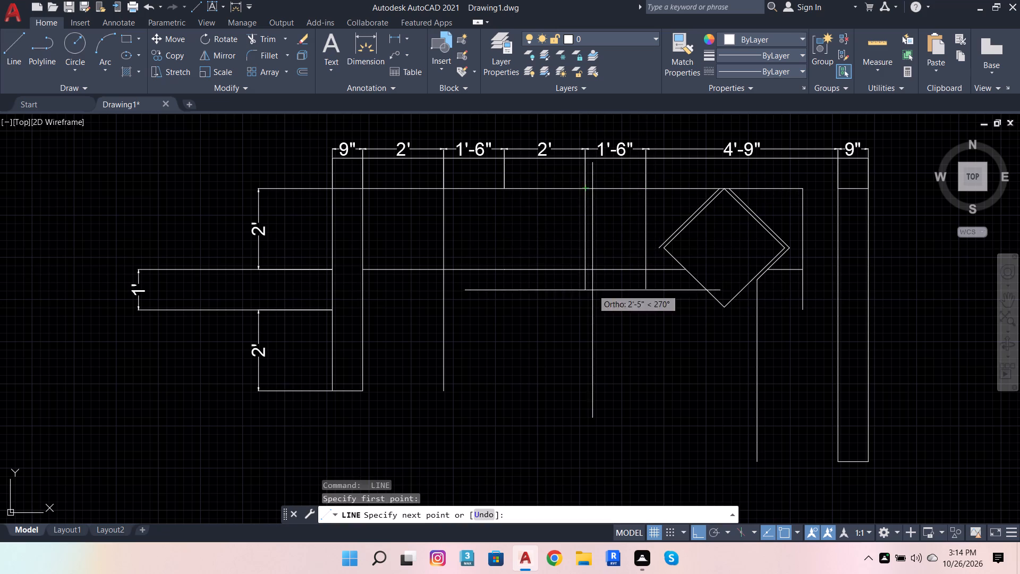
click(592, 292)
key(space)
key(space)
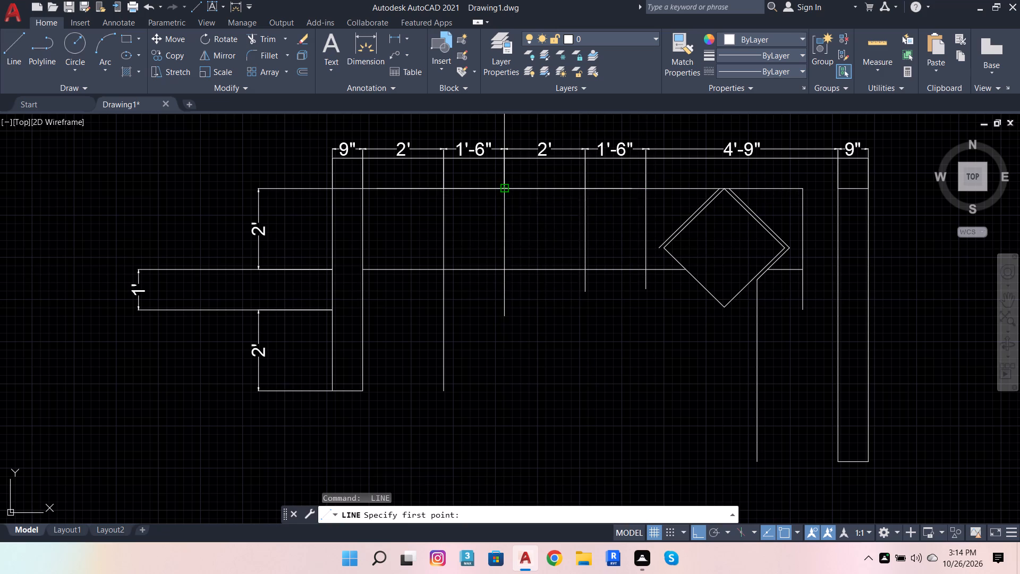
click(507, 188)
click(523, 299)
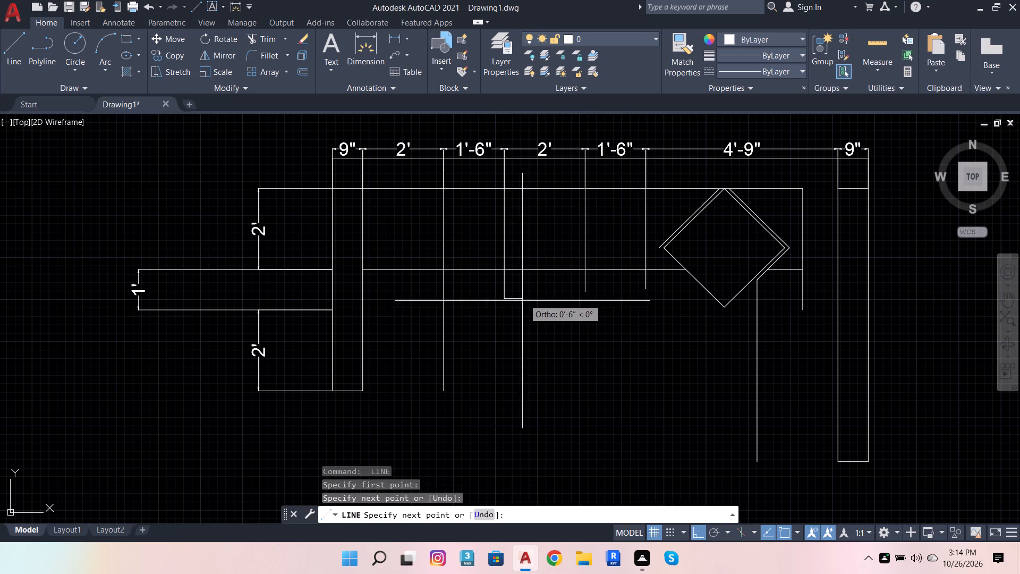
key(space)
Draw horizontal lines from both 1' division points at the left wall, one across the wall and one past the counter edge.
key(space)
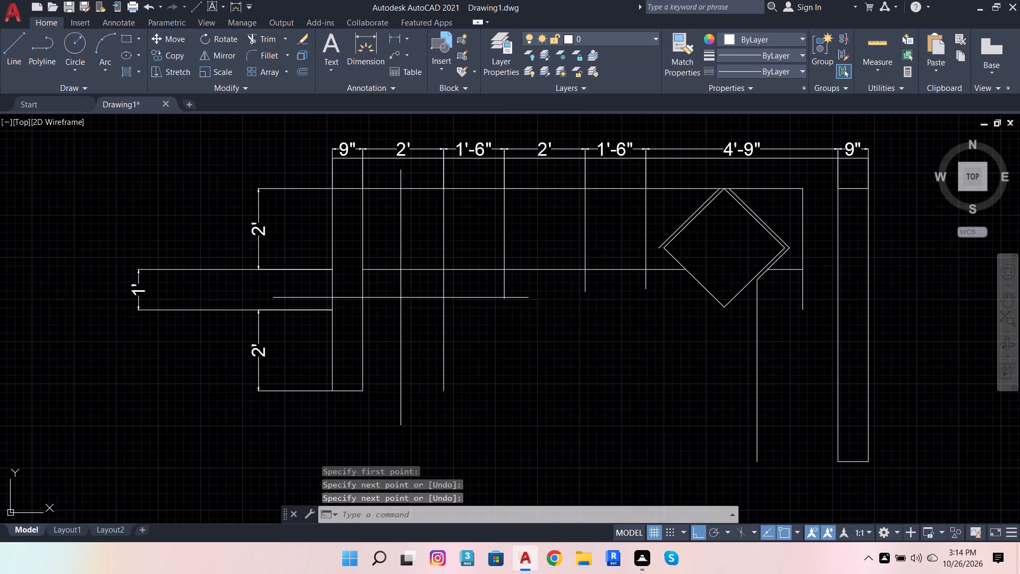
click(333, 269)
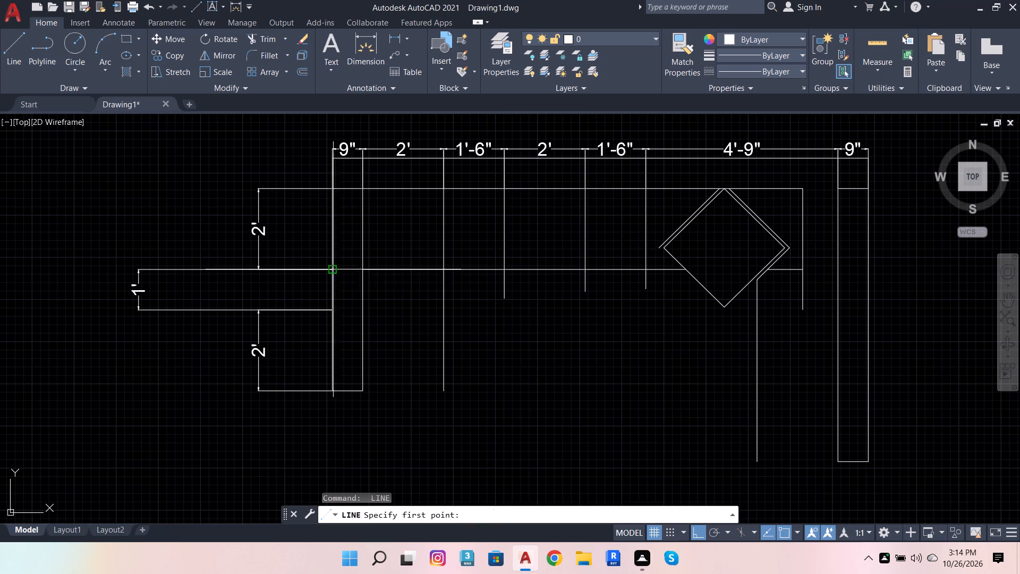
click(356, 270)
key(space)
key(space)
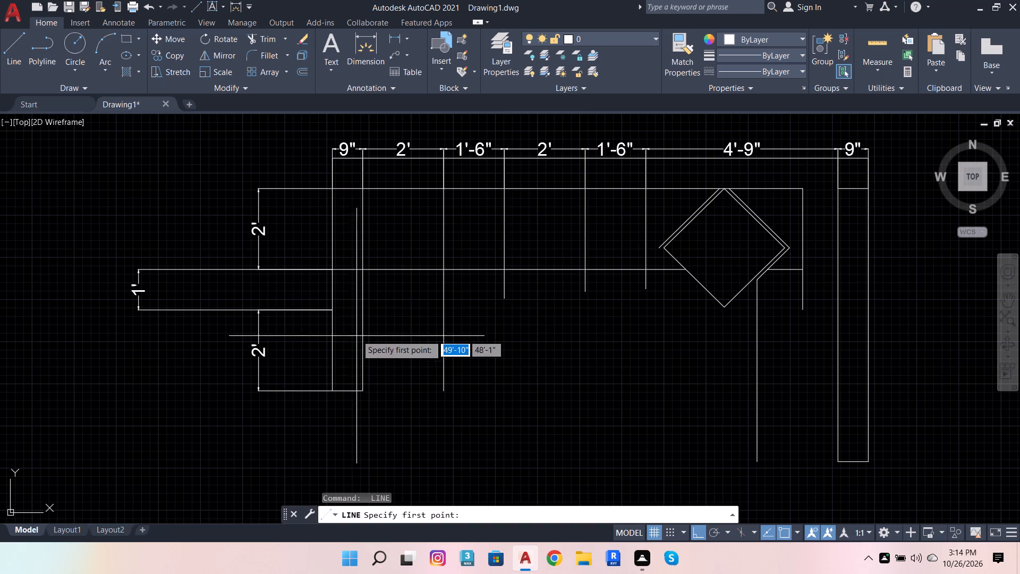
click(334, 309)
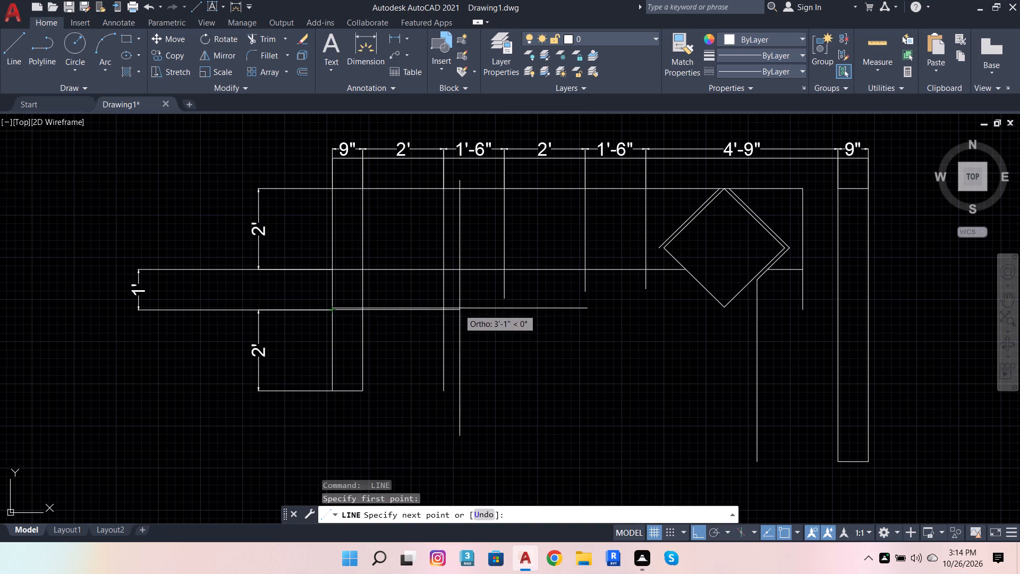
click(460, 308)
key(space)
Draw a horizontal line closing the left counter's bottom end between the 9" wall and the counter's vertical edge.
key(space)
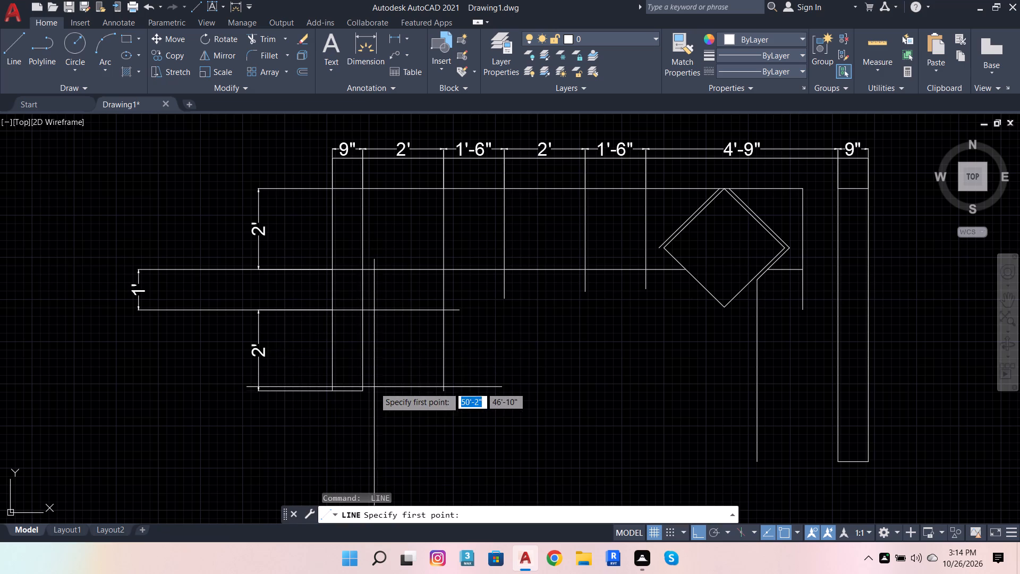
click(361, 392)
click(440, 389)
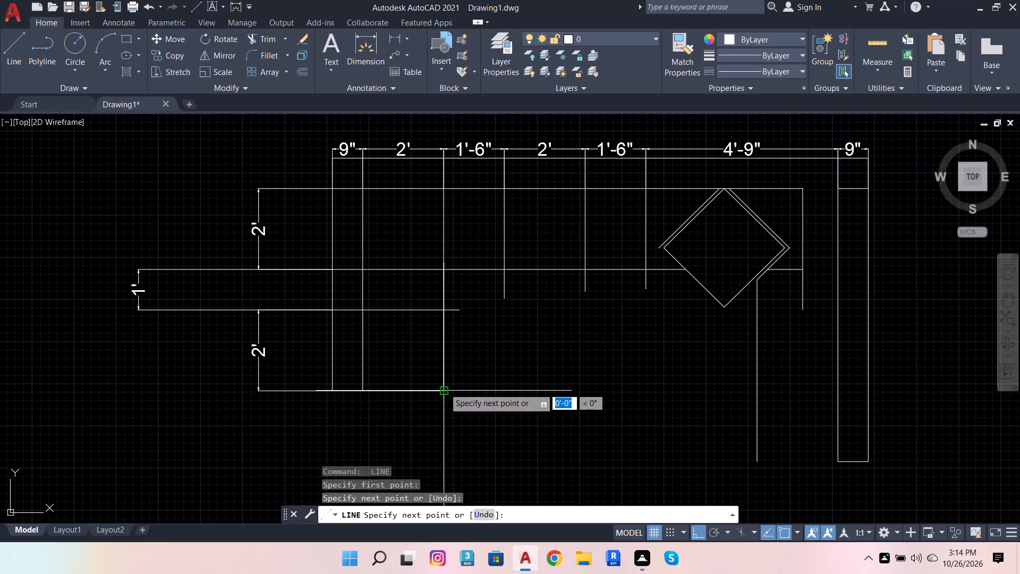
key(space)
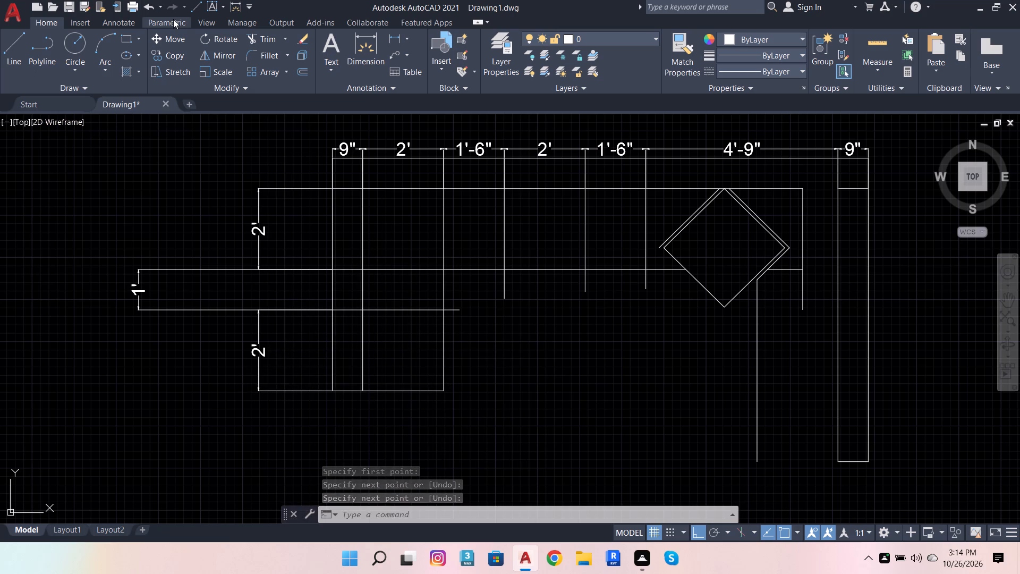
Trim the overhanging ends of the new horizontal divider and the three vertical dividers back to the counter edges.
click(271, 38)
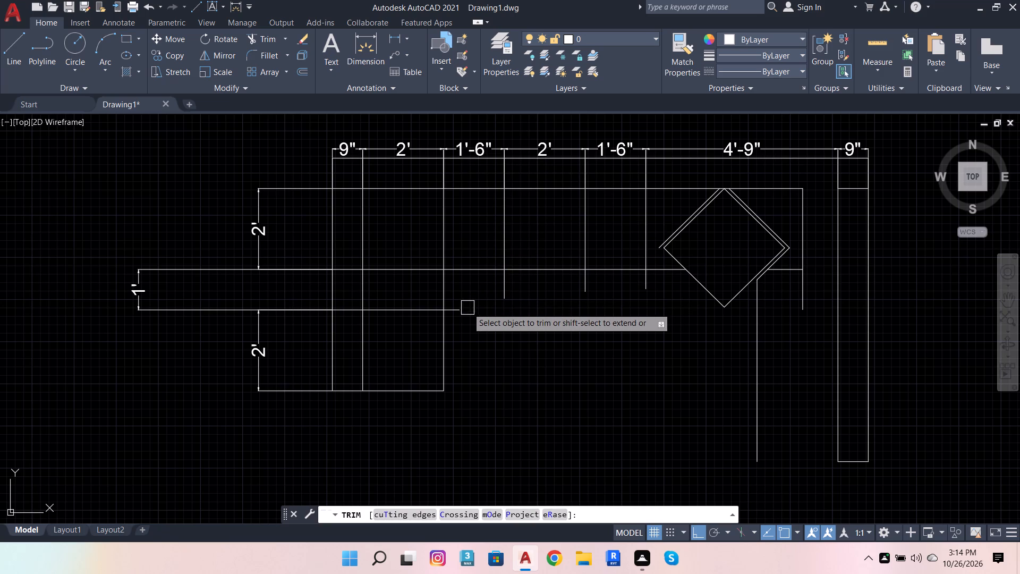
click(461, 305)
click(500, 294)
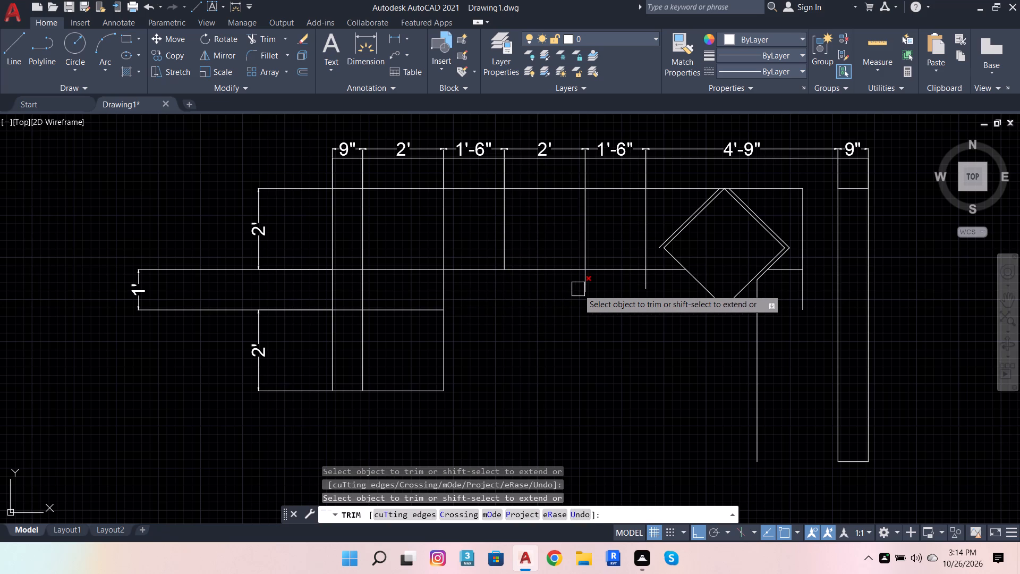
click(584, 291)
click(650, 295)
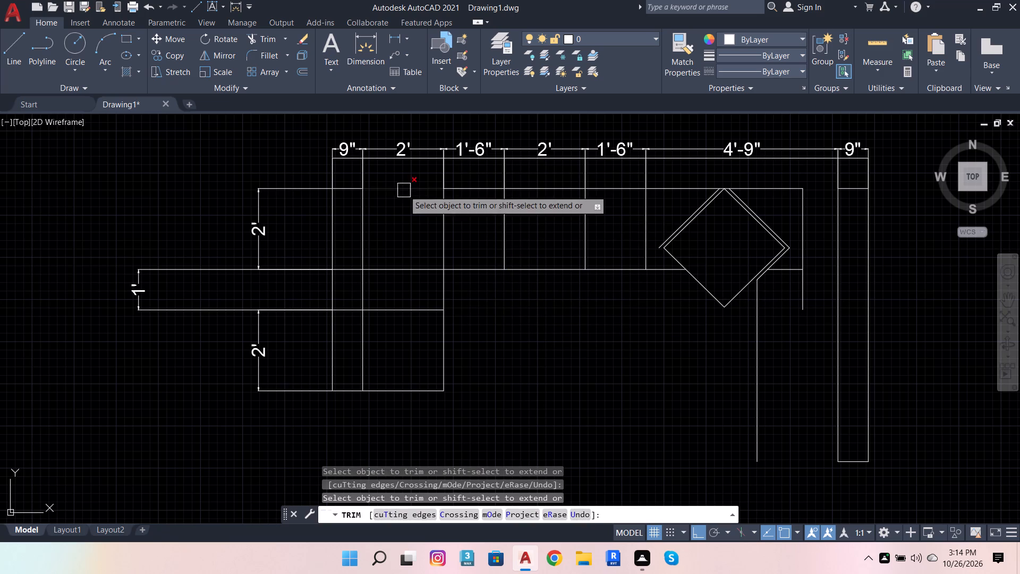
Trim the vertical and horizontal counter edge lines running through the left corner square to open the L-shaped counter.
click(469, 229)
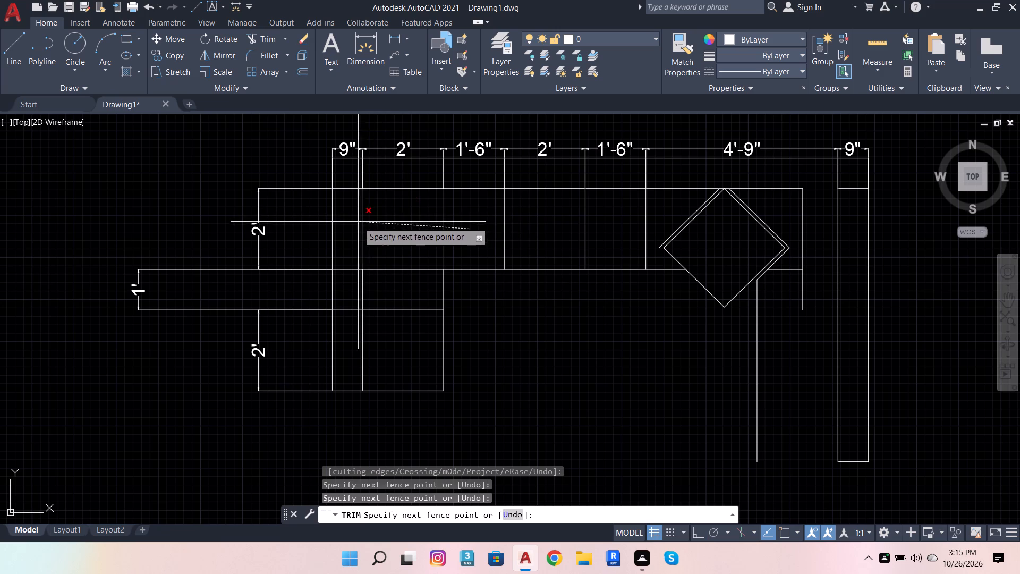
click(395, 245)
click(404, 259)
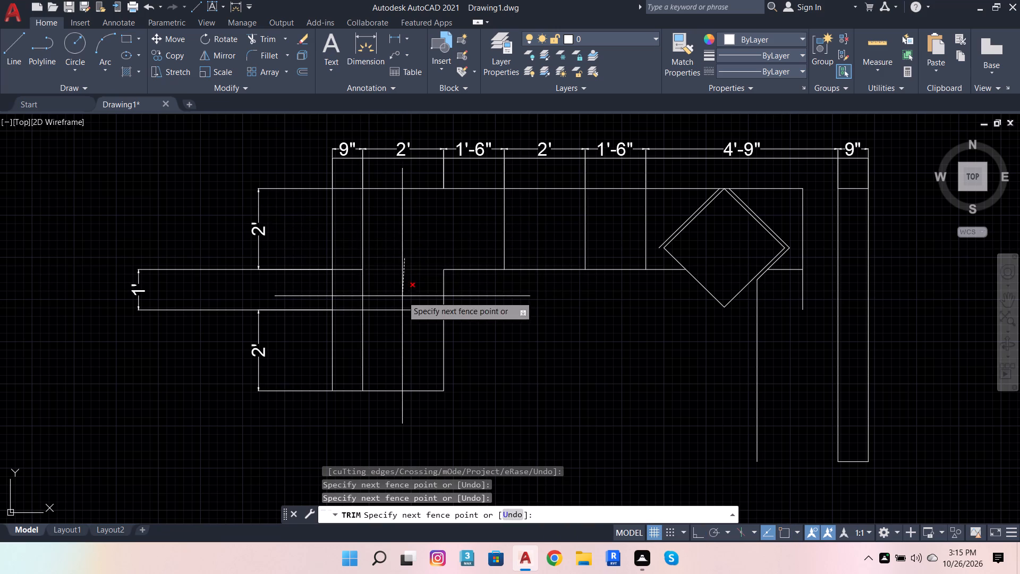
click(402, 296)
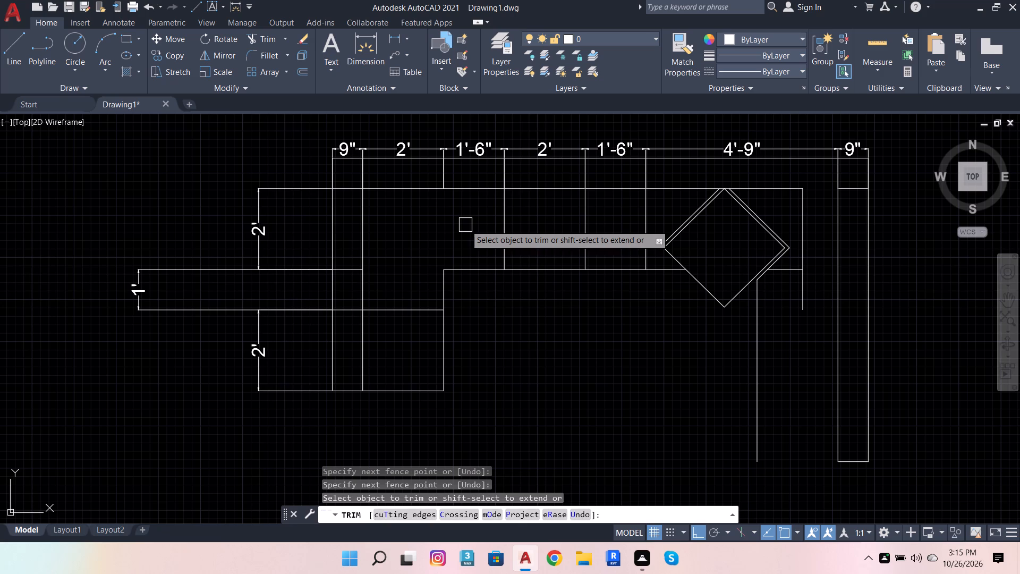
key(Escape)
Join the left wall's inner vertical line and the four upper wall line segments into one polyline.
click(386, 370)
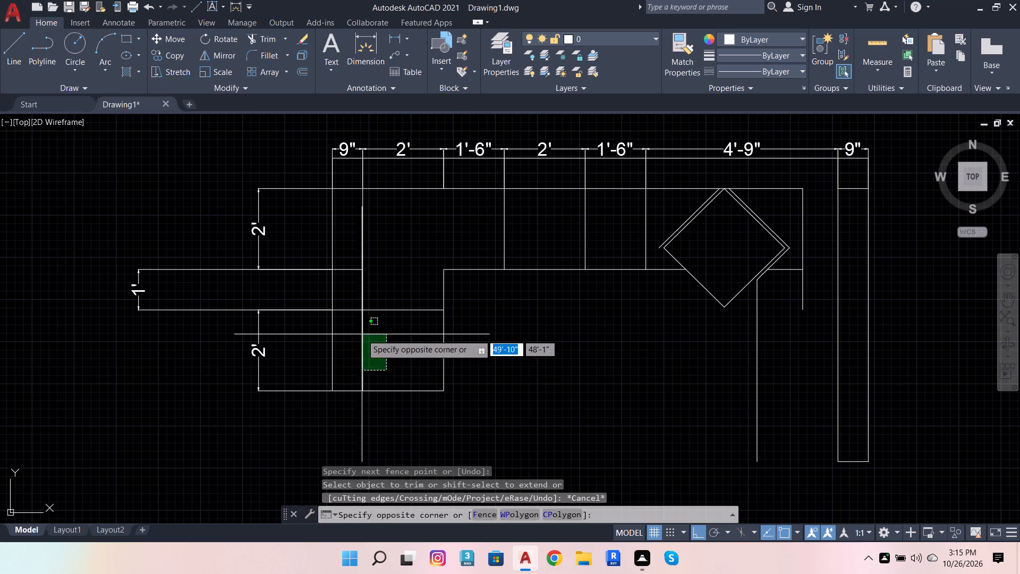
click(357, 333)
click(423, 220)
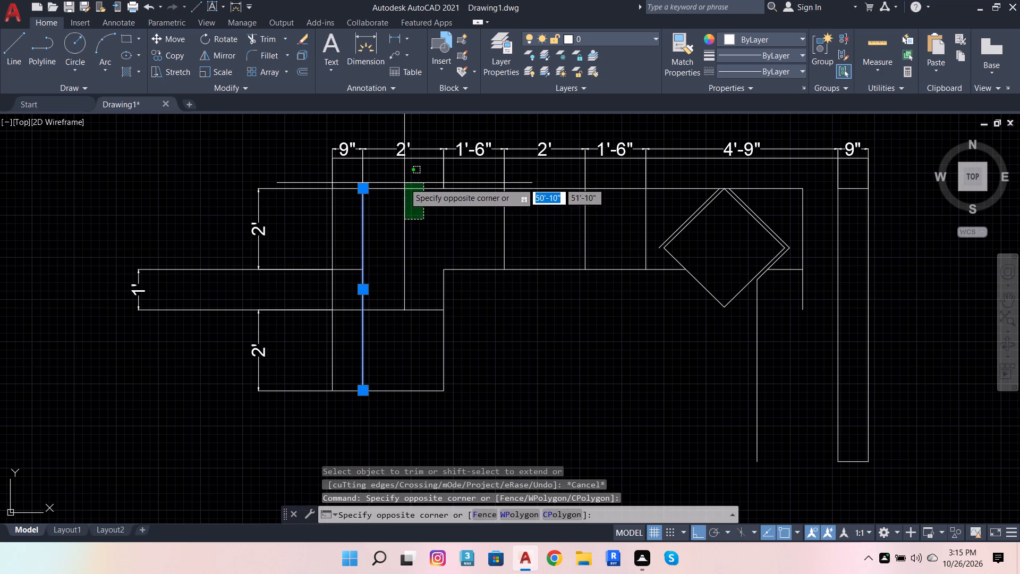
click(404, 183)
click(466, 202)
click(464, 180)
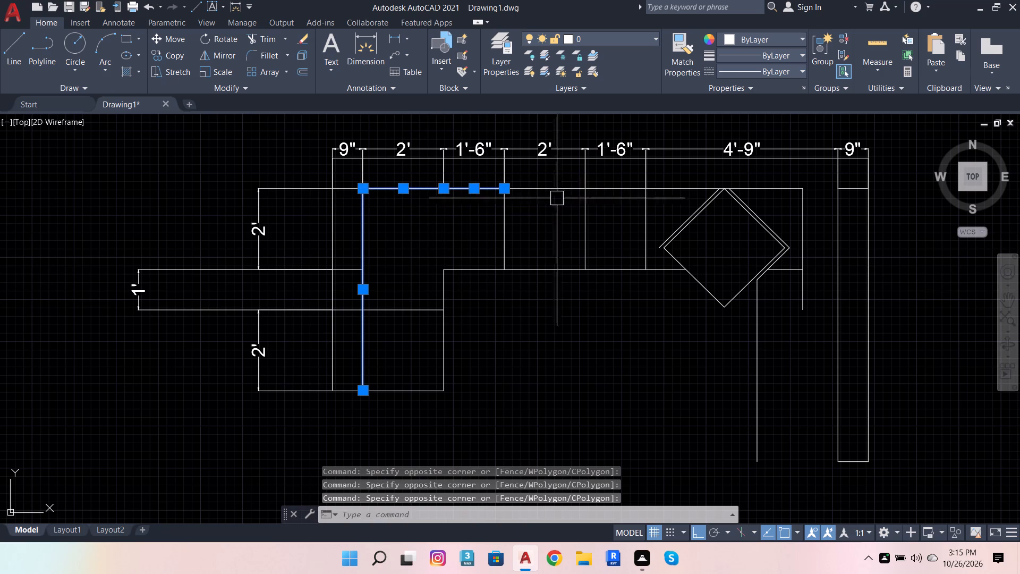
click(567, 200)
click(554, 185)
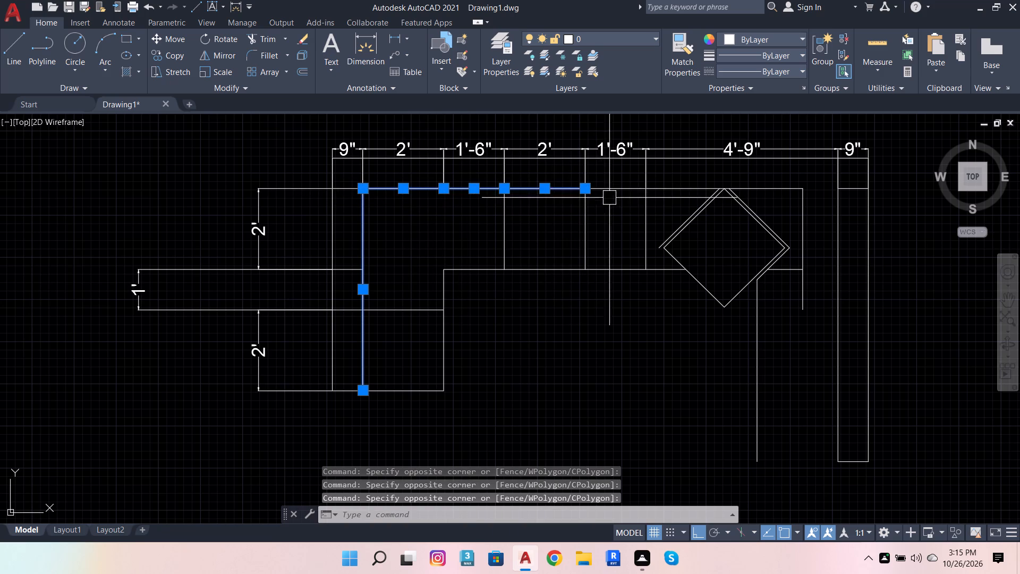
click(611, 198)
click(606, 182)
click(681, 195)
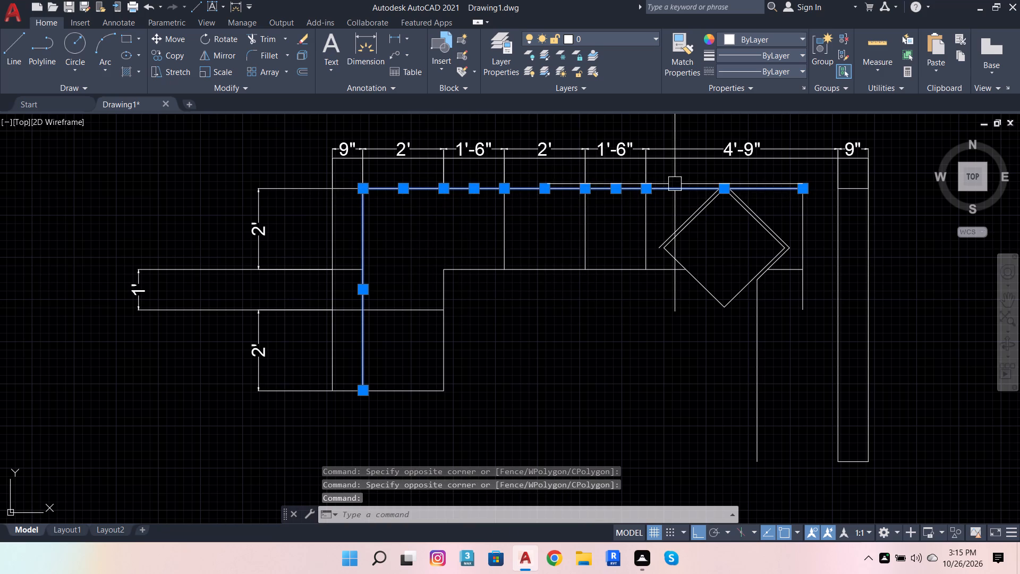
key(j)
key(Return)
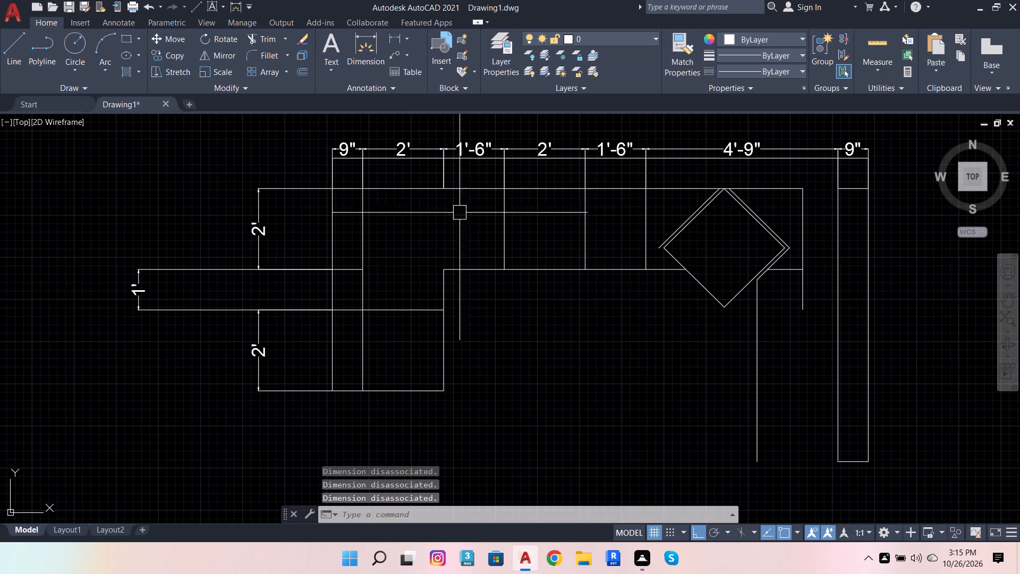
Offset the joined wall polyline 1" inward, toward the counter side.
click(409, 189)
click(300, 70)
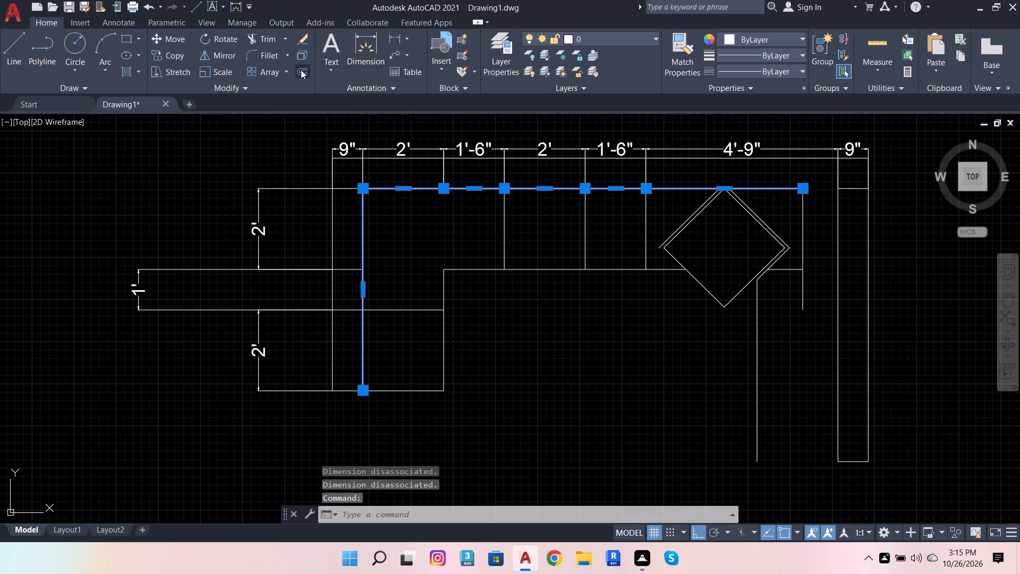
click(361, 390)
key(1)
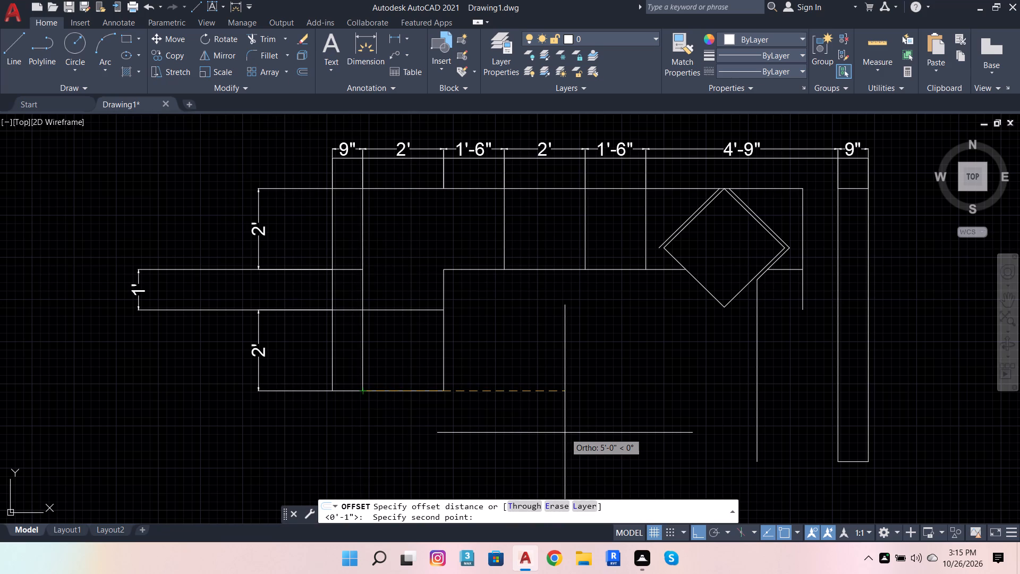
key(Return)
click(565, 433)
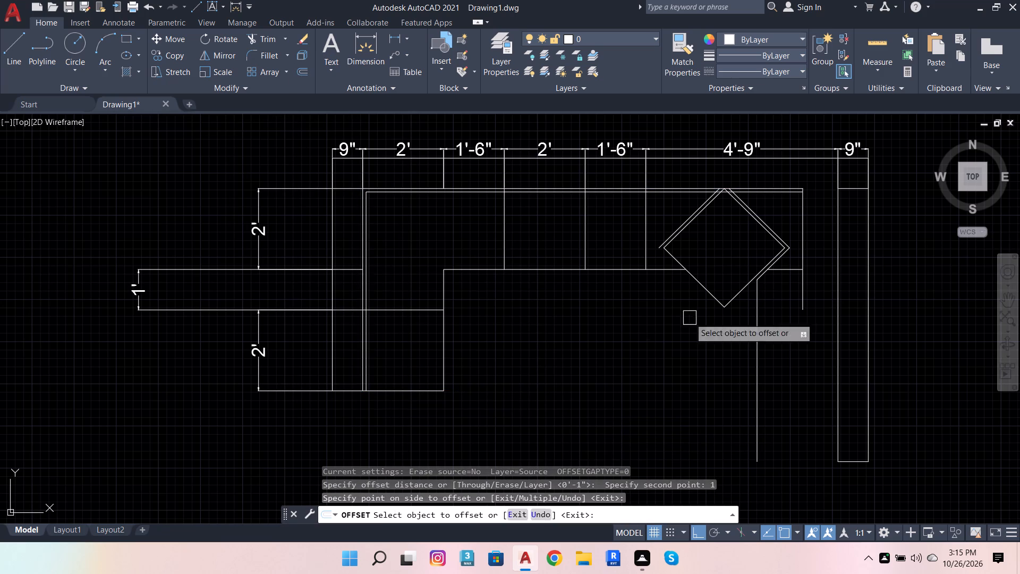
Trim the diamond's upper line ends lying between the upper wall line and its 1" offset.
scroll(739, 202, up, 3)
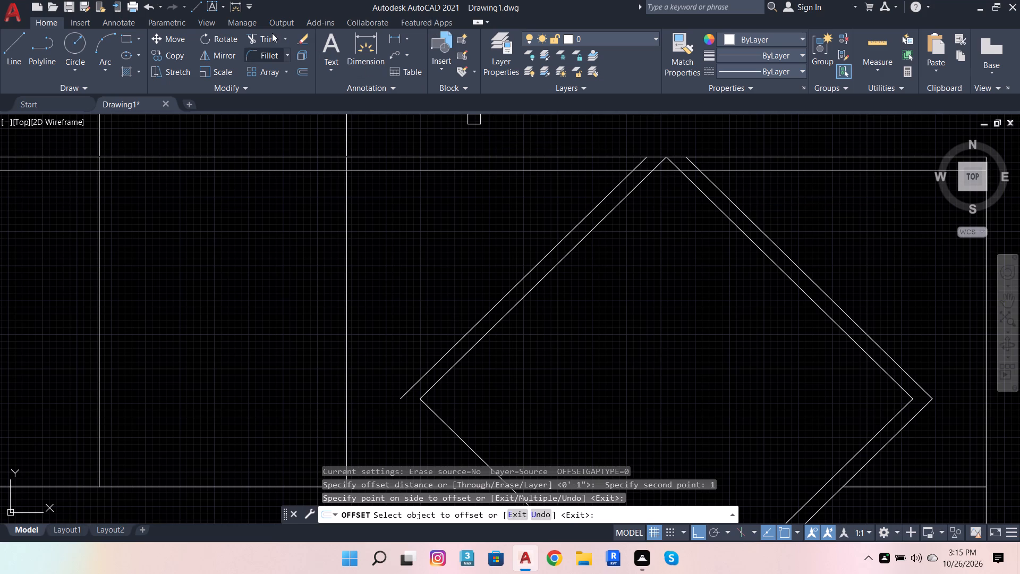
click(272, 33)
click(267, 37)
scroll(713, 172, up, 2)
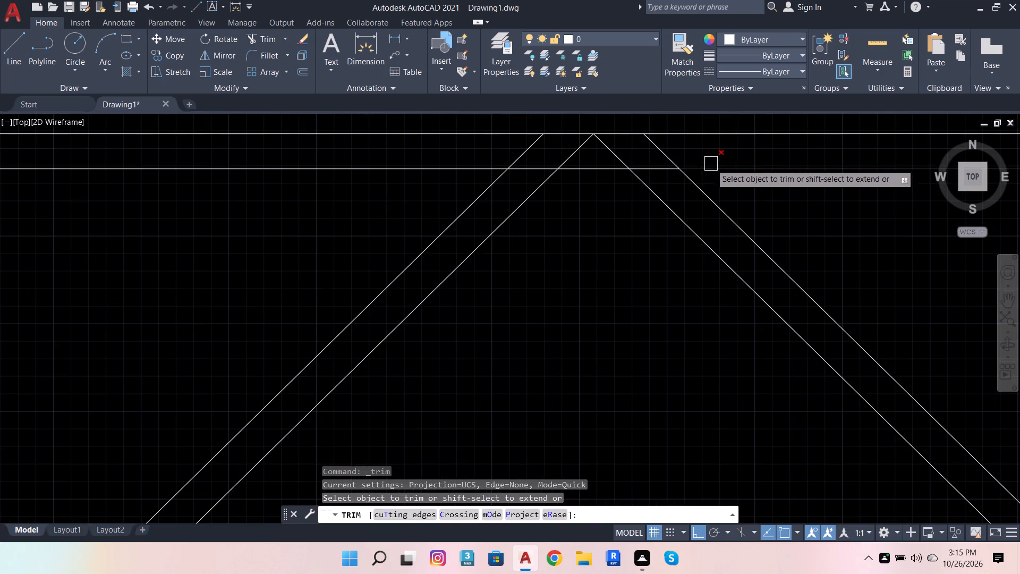
click(705, 155)
click(486, 147)
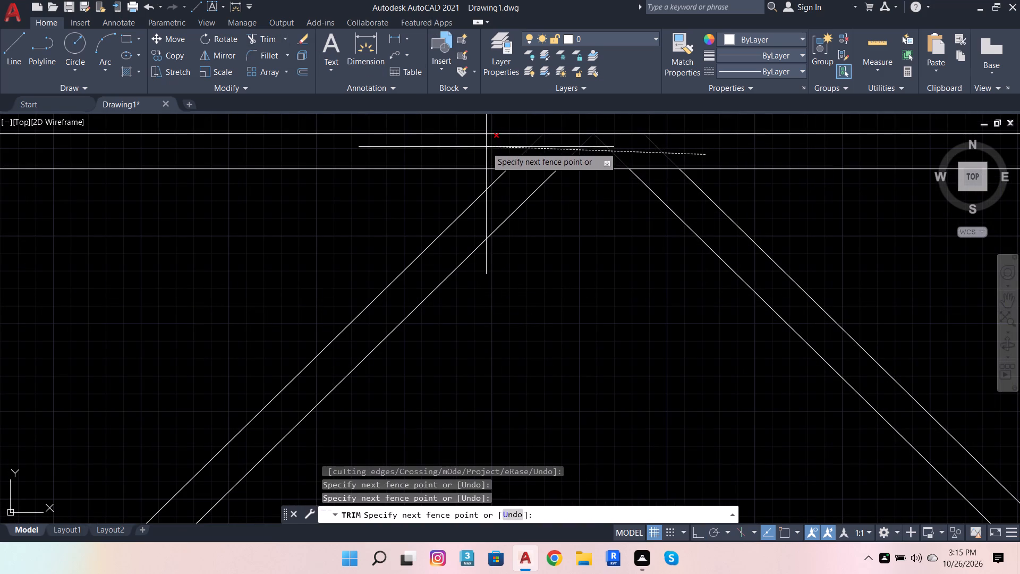
scroll(743, 247, down, 3)
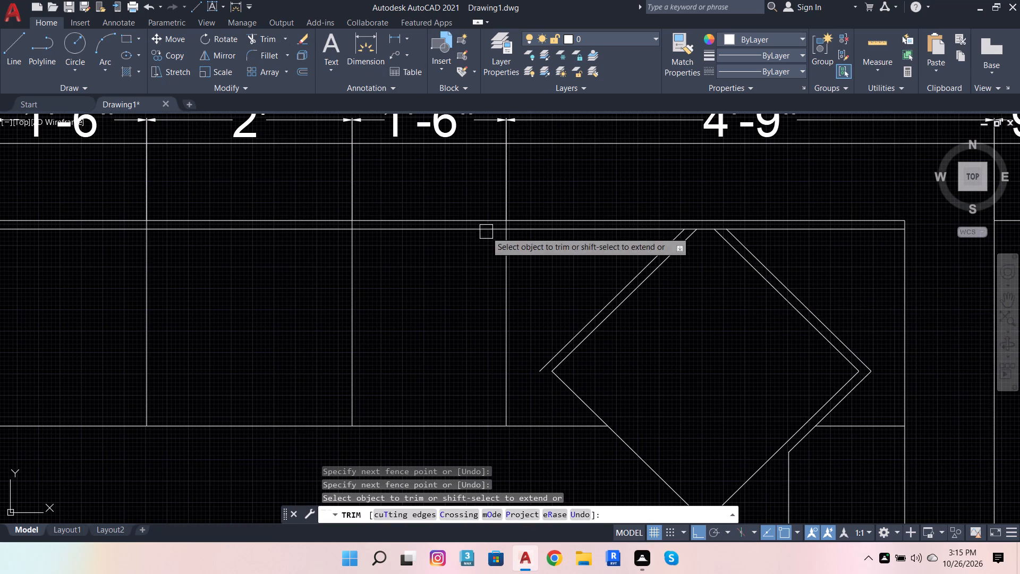
Trim the three vertical counter dividers between the upper wall line and its offset.
scroll(446, 218, up, 3)
click(706, 244)
scroll(716, 244, down, 3)
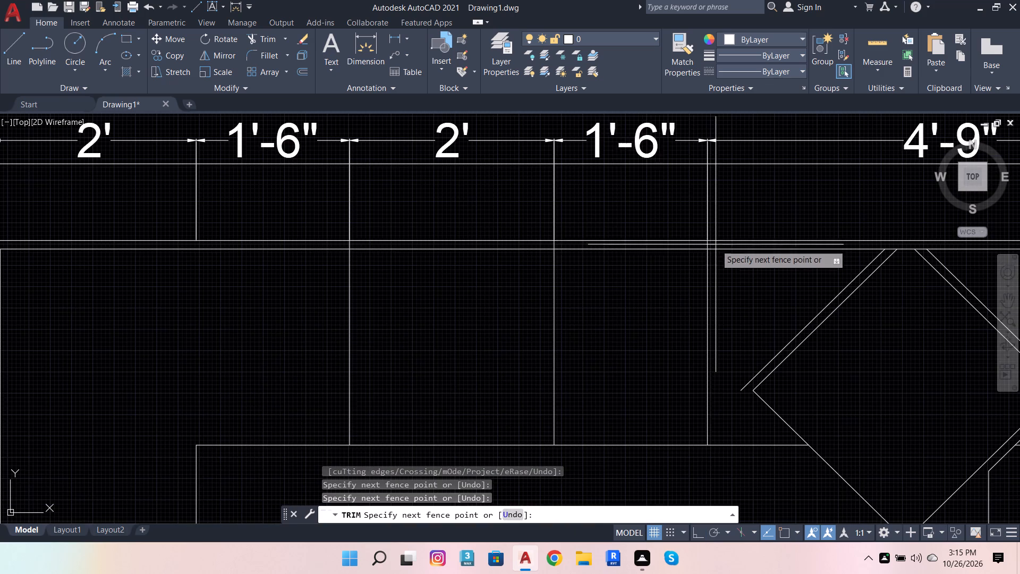
scroll(391, 246, down, 3)
scroll(351, 245, up, 2)
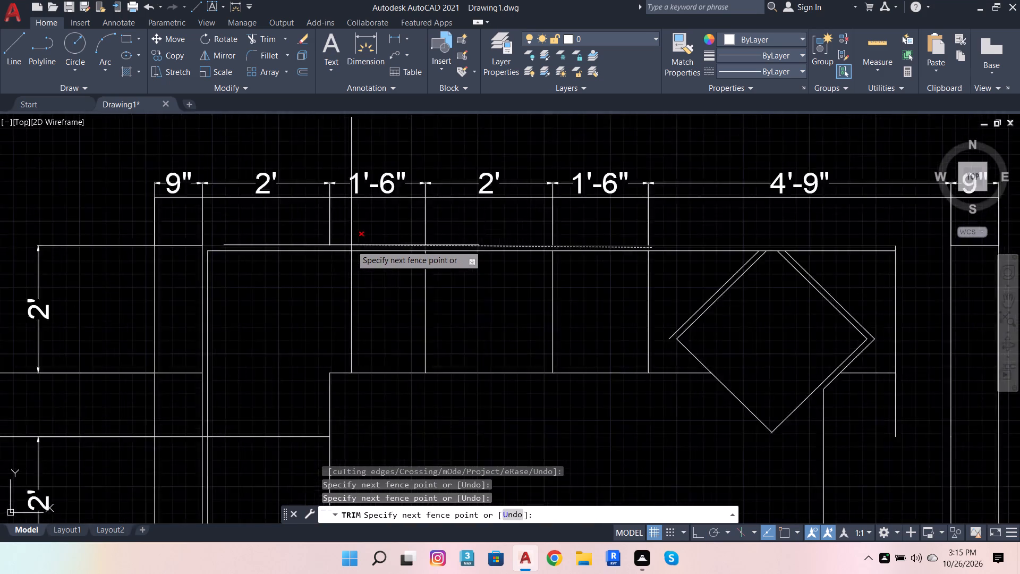
scroll(351, 245, up, 4)
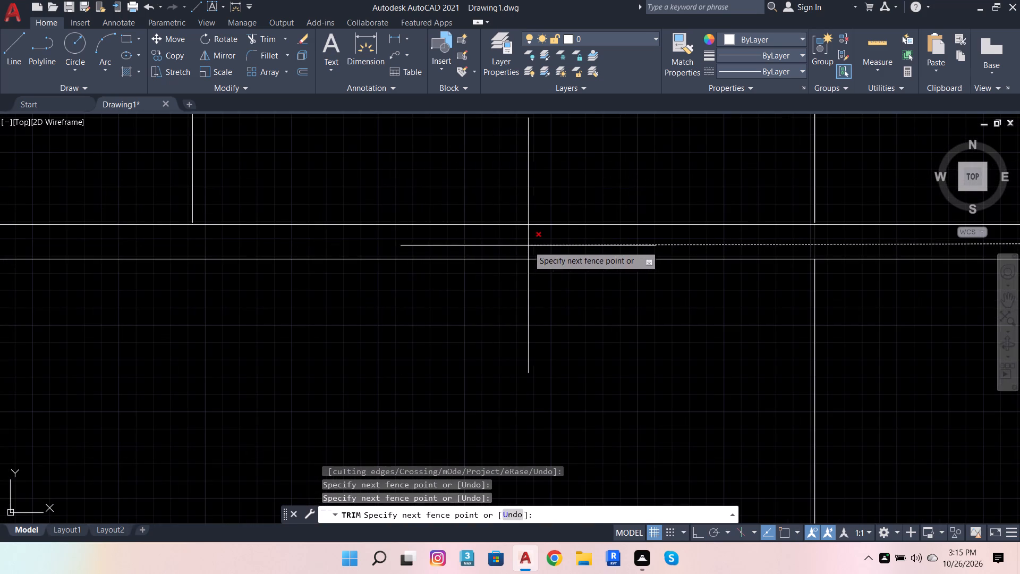
click(528, 246)
Trim the left counter's horizontal divider between the wall's double vertical lines.
scroll(351, 254, down, 3)
scroll(891, 377, down, 1)
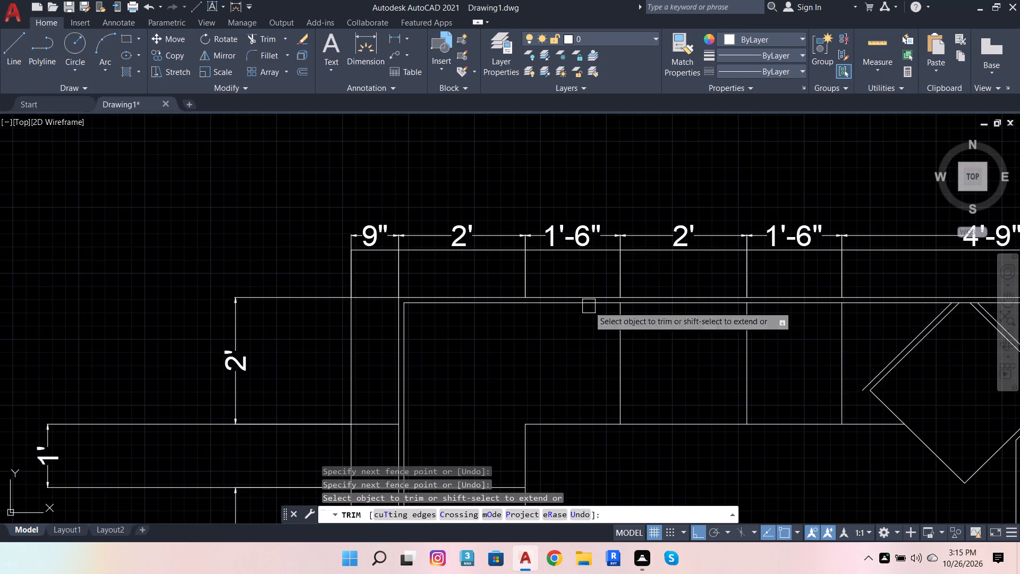
scroll(501, 242, down, 3)
scroll(485, 333, up, 3)
scroll(462, 227, up, 5)
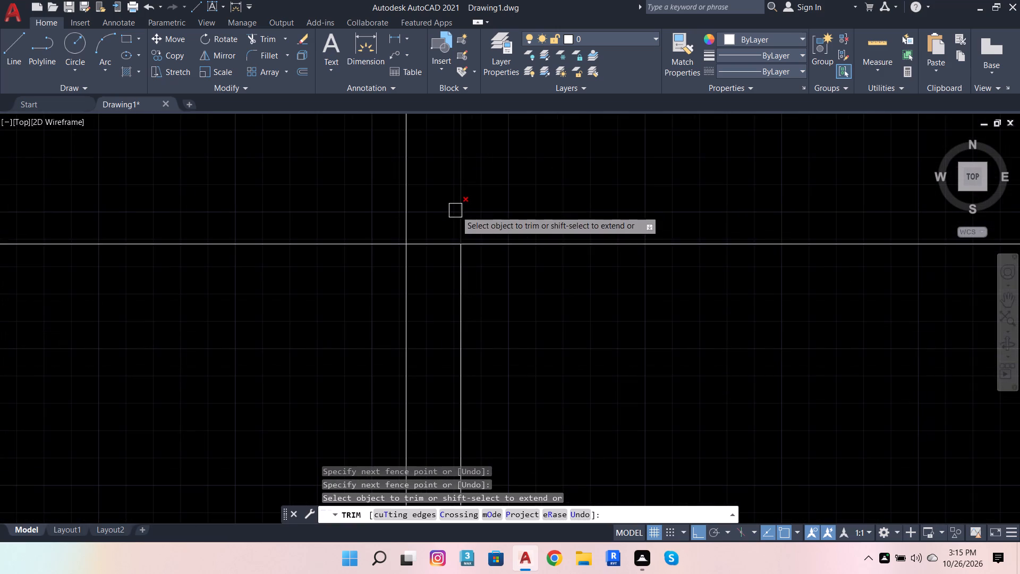
click(437, 243)
scroll(542, 265, down, 6)
key(Escape)
key(Escape)
key(Escape)
key(Escape)
key(Escape)
key(Escape)
key(Escape)
scroll(561, 335, down, 1)
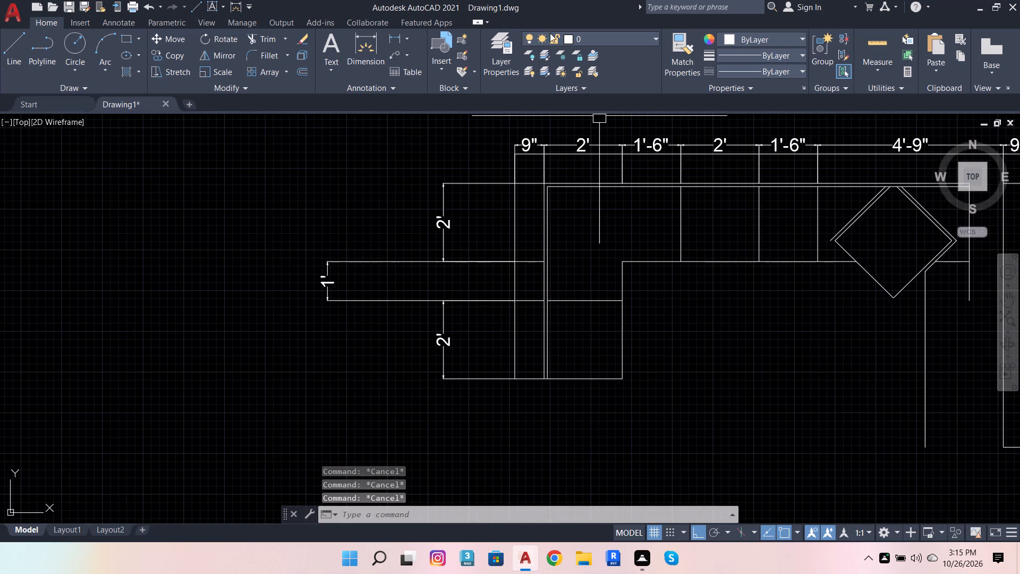
Offset the left counter's bottom end line and its horizontal divider 1" upward.
click(576, 390)
click(575, 360)
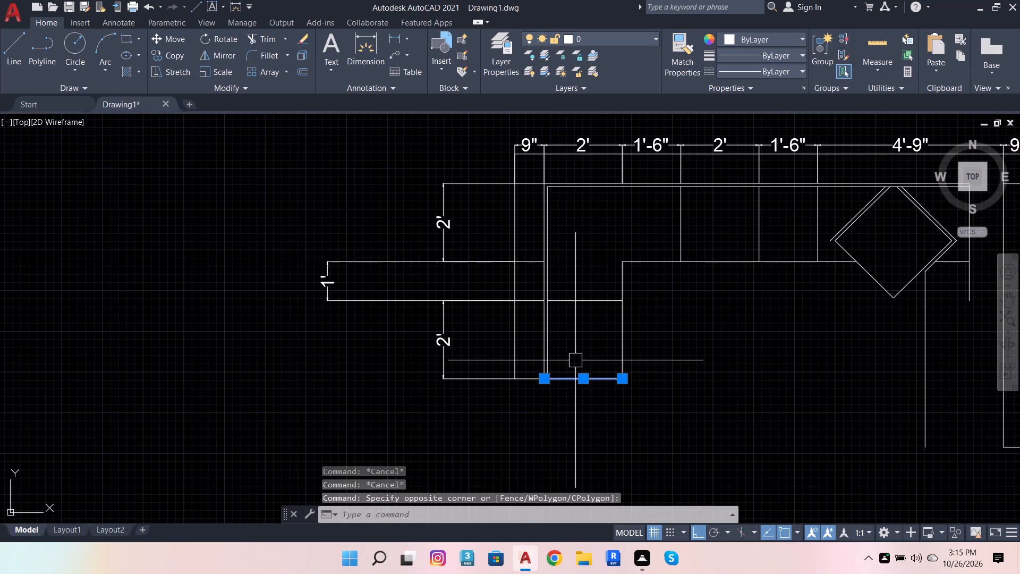
click(302, 69)
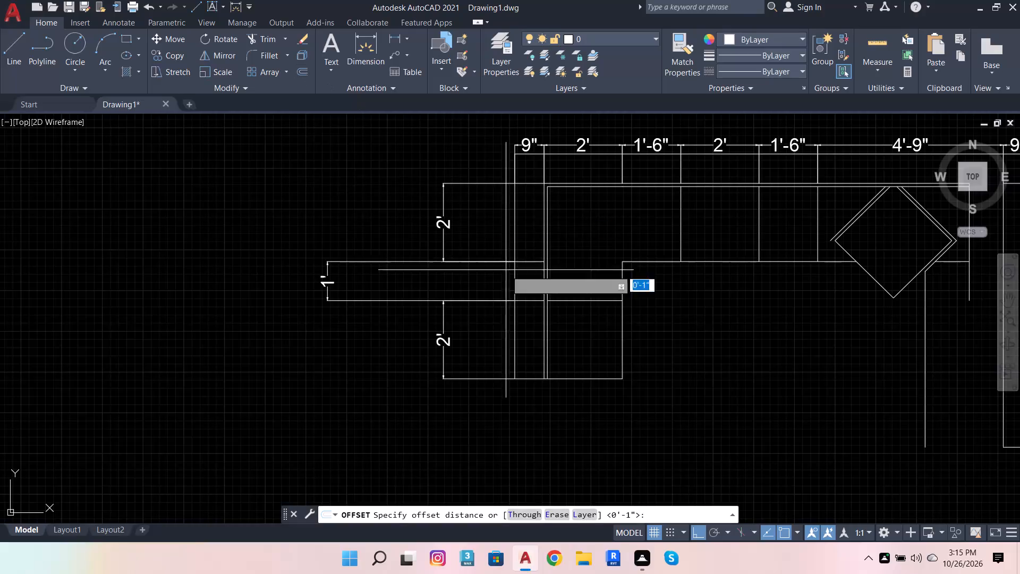
click(616, 378)
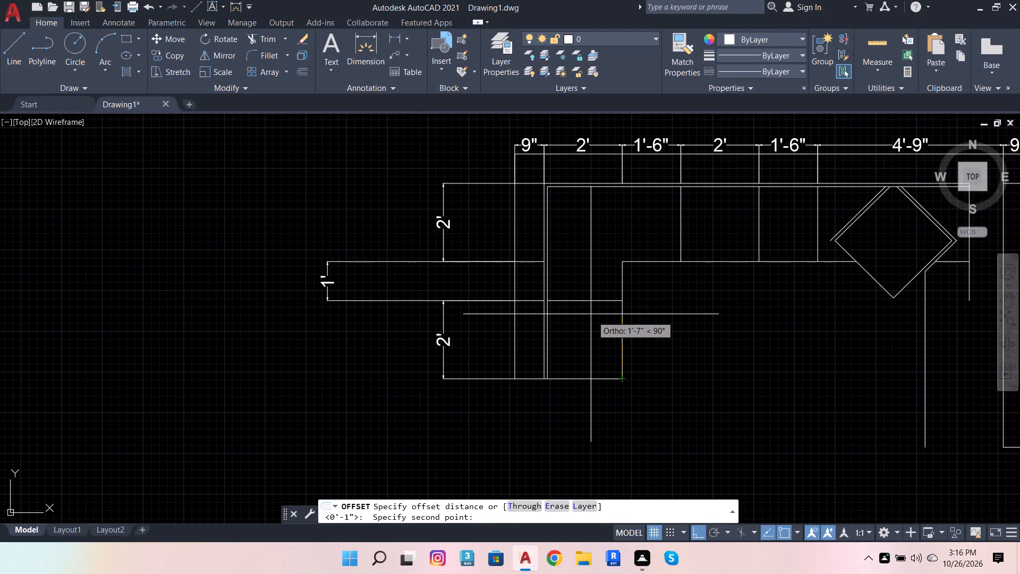
key(1)
key(Return)
click(591, 314)
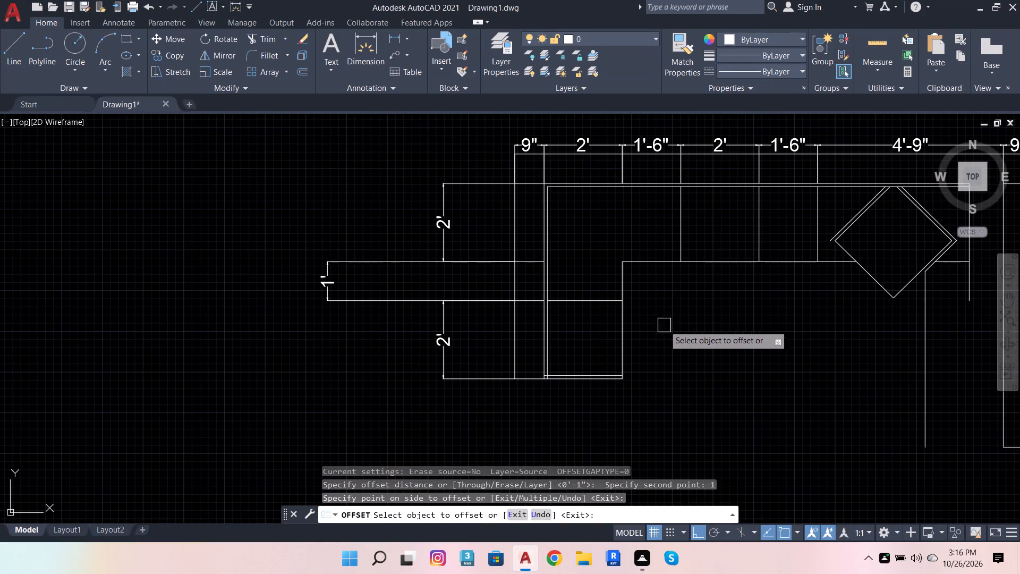
click(577, 297)
click(576, 271)
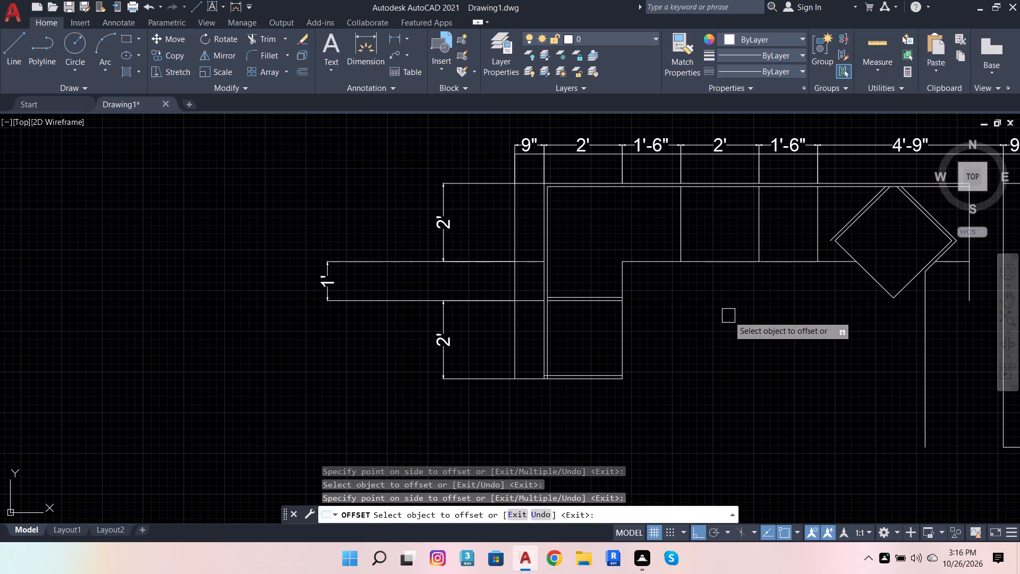
Offset each of the three vertical counter dividers 1" to the right.
click(681, 230)
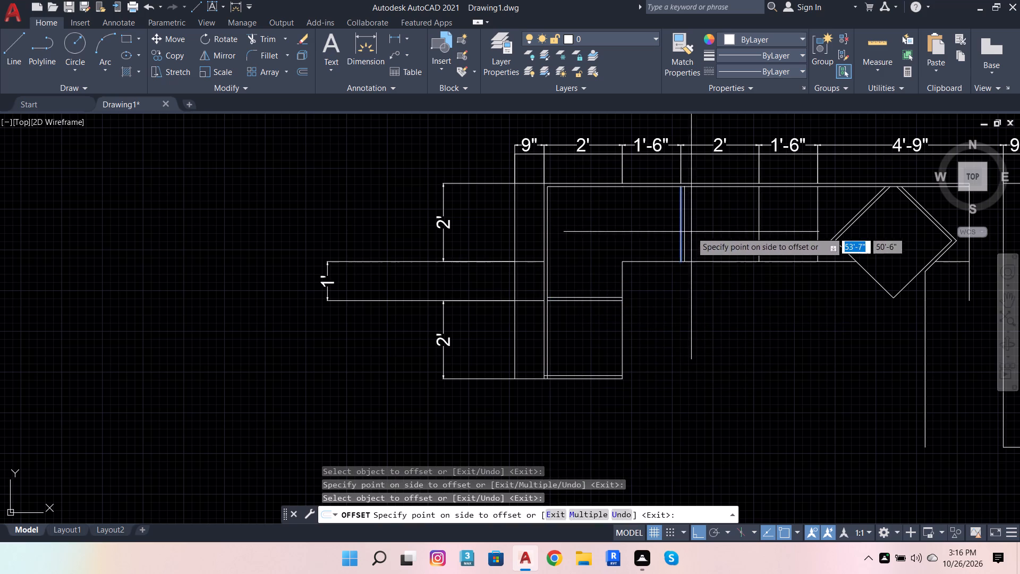
click(692, 233)
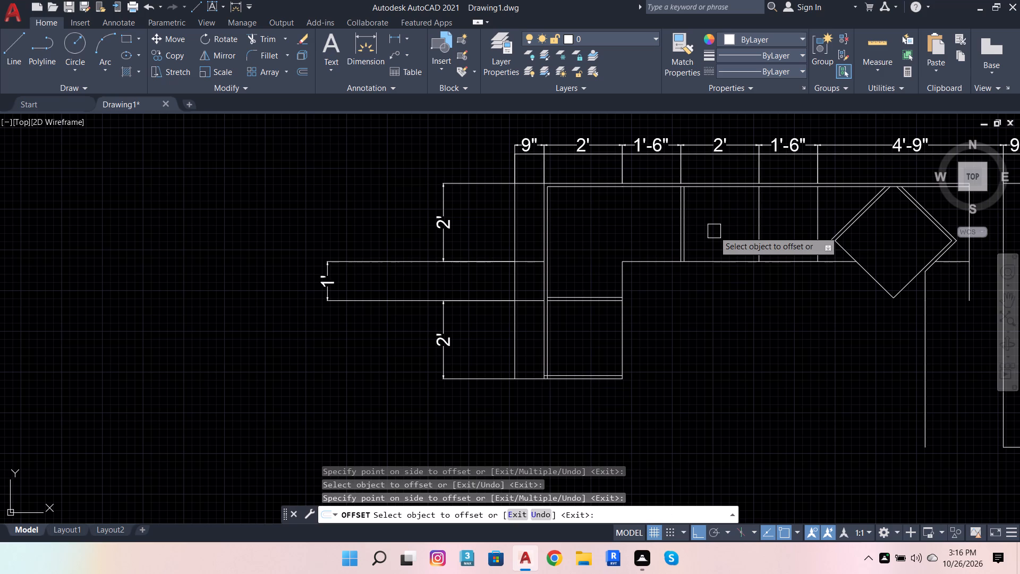
click(760, 215)
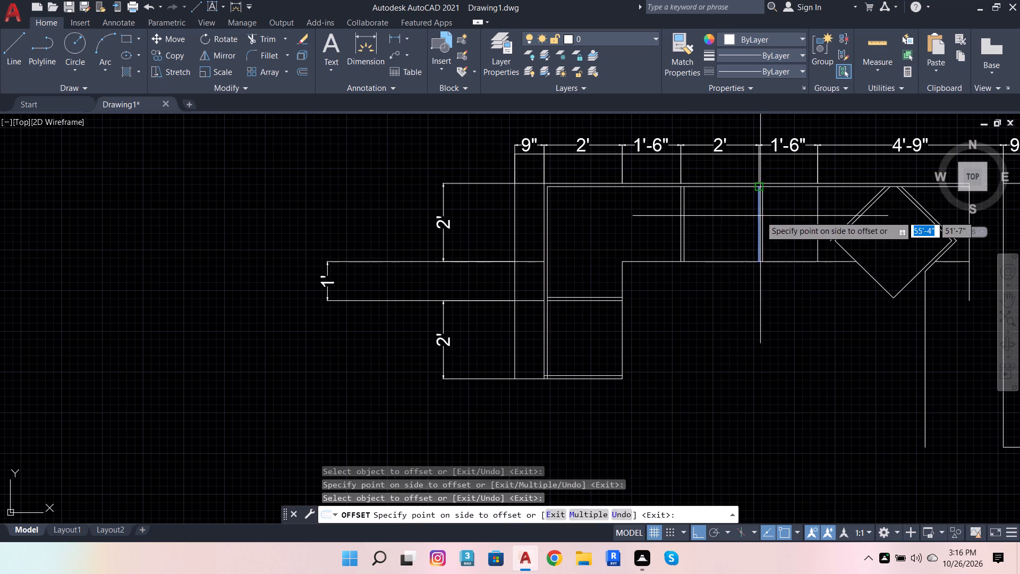
click(777, 221)
click(816, 210)
click(822, 206)
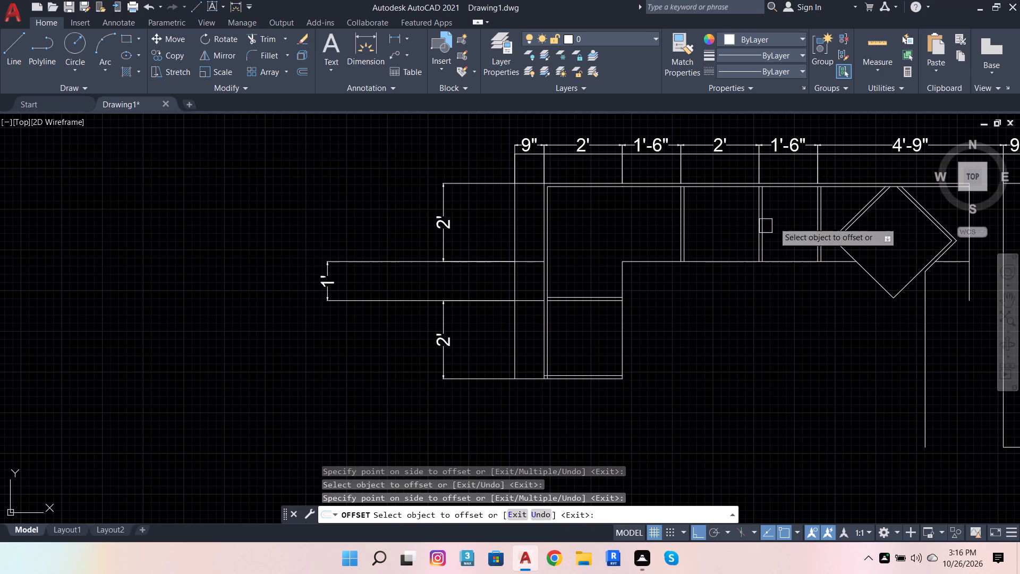
Offset the bottom end line of the right 9" wall 1" upward, inside the wall.
scroll(641, 250, down, 3)
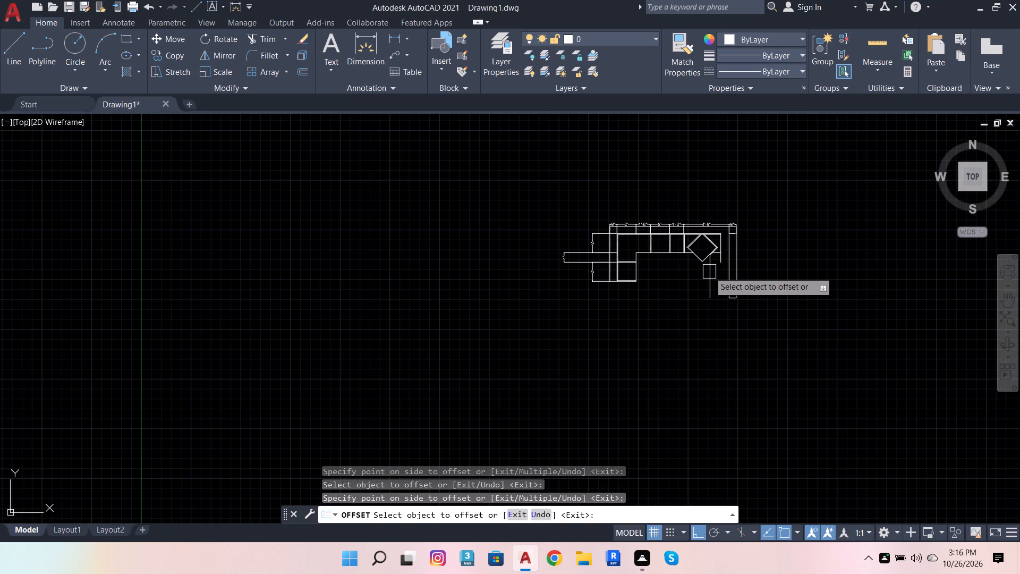
scroll(699, 287, up, 3)
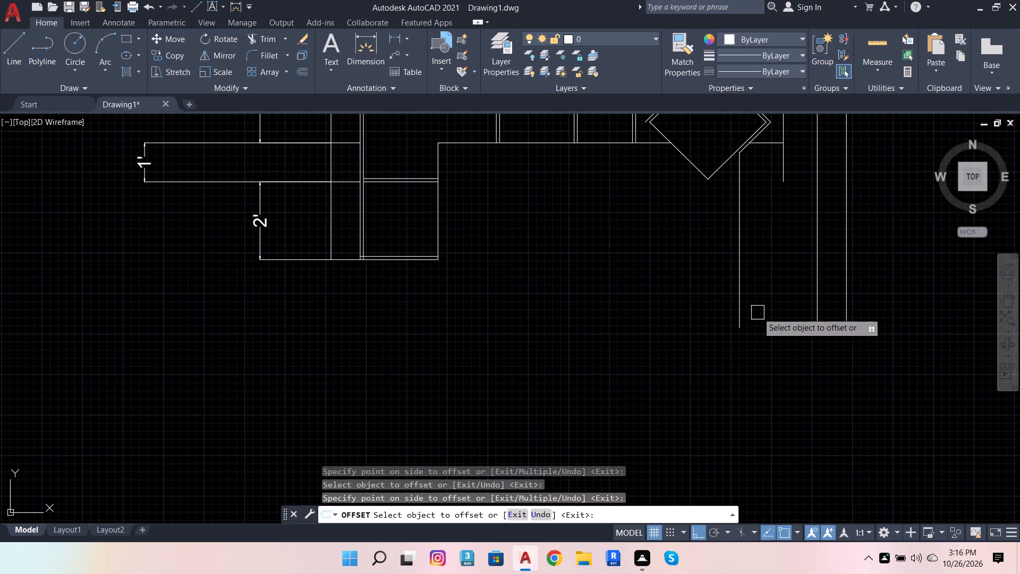
scroll(777, 319, down, 1)
scroll(798, 328, up, 4)
click(831, 311)
click(851, 260)
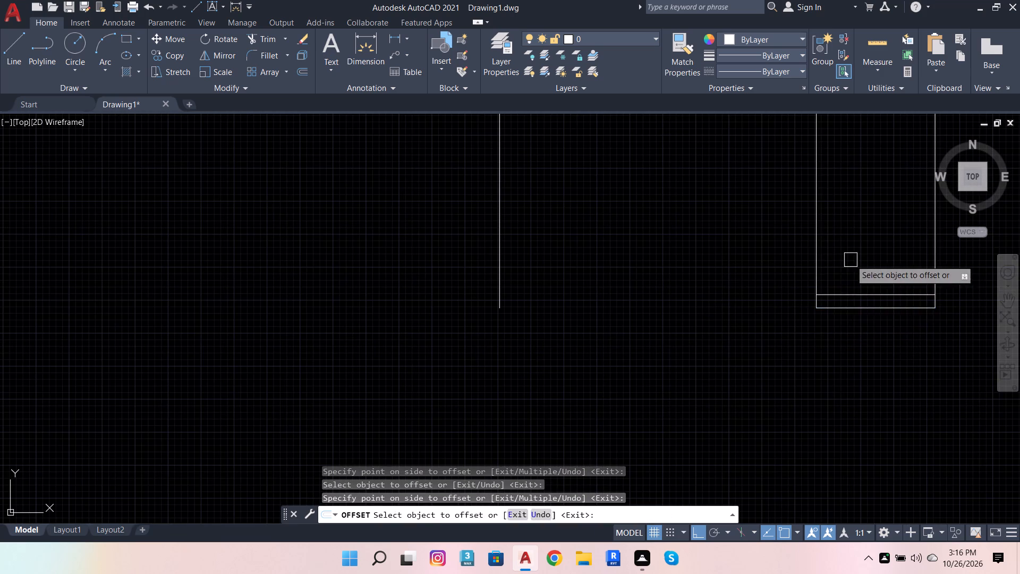
Offset the short horizontal counter edge right of the diamond 1" downward.
scroll(749, 358, down, 5)
scroll(764, 286, up, 4)
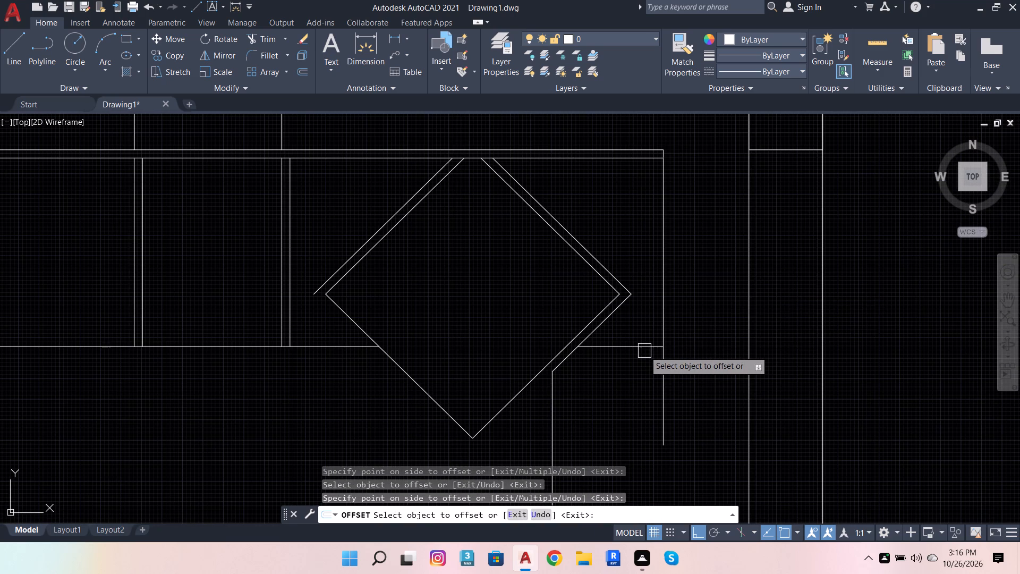
click(646, 350)
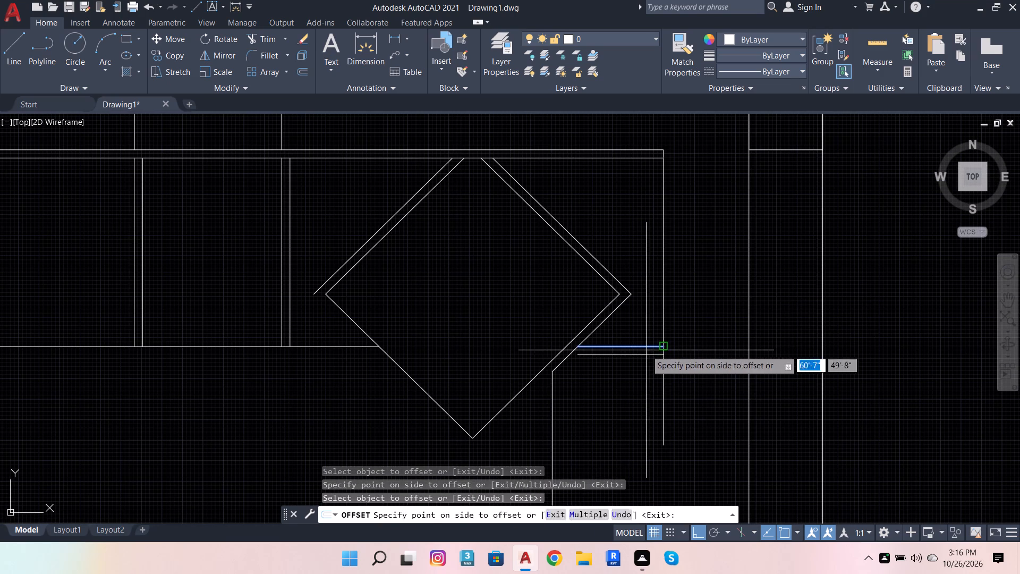
click(648, 394)
Extend the lower 1" offset line beside the diamond corner until it meets the diamond's outer edge.
scroll(711, 254, down, 3)
scroll(700, 286, up, 3)
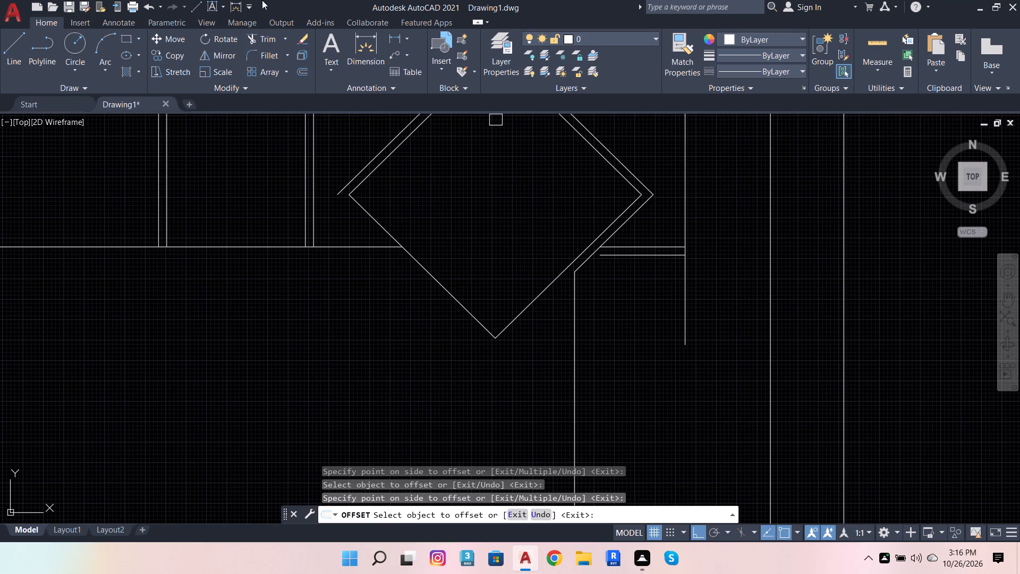
click(258, 38)
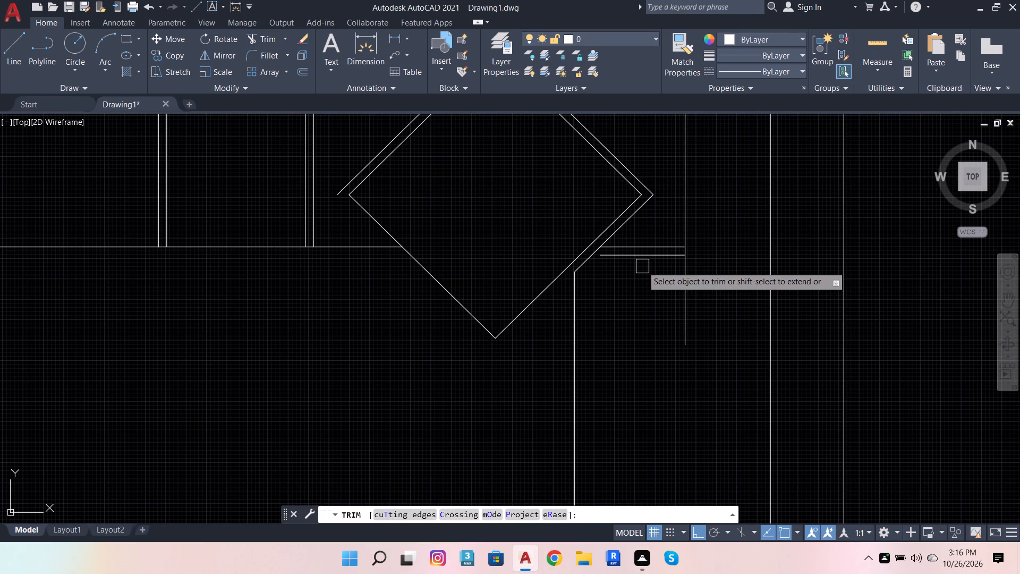
shift+click(638, 260)
Extend both bottom end lines of the right 9" wall across to the right counter's vertical front edge.
shift+scroll(642, 298, down, 4)
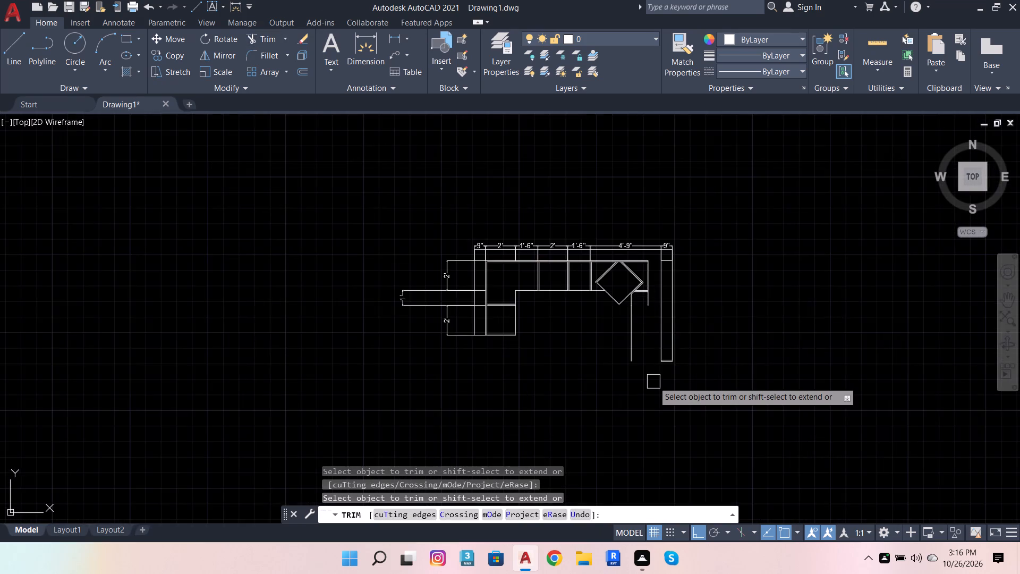
shift+scroll(653, 382, up, 3)
shift+drag(710, 263, 712, 328)
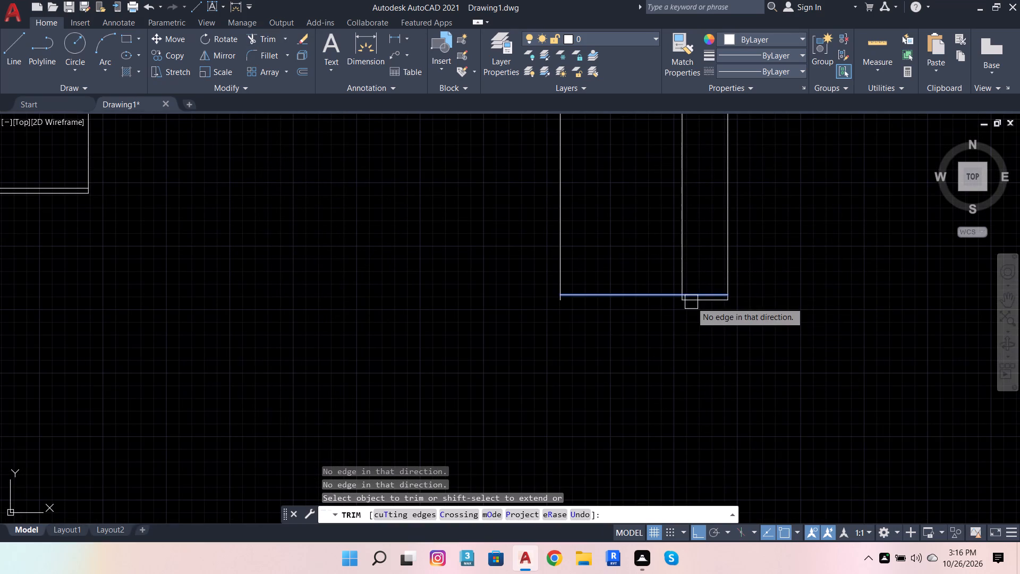
shift+click(691, 302)
shift+click(695, 306)
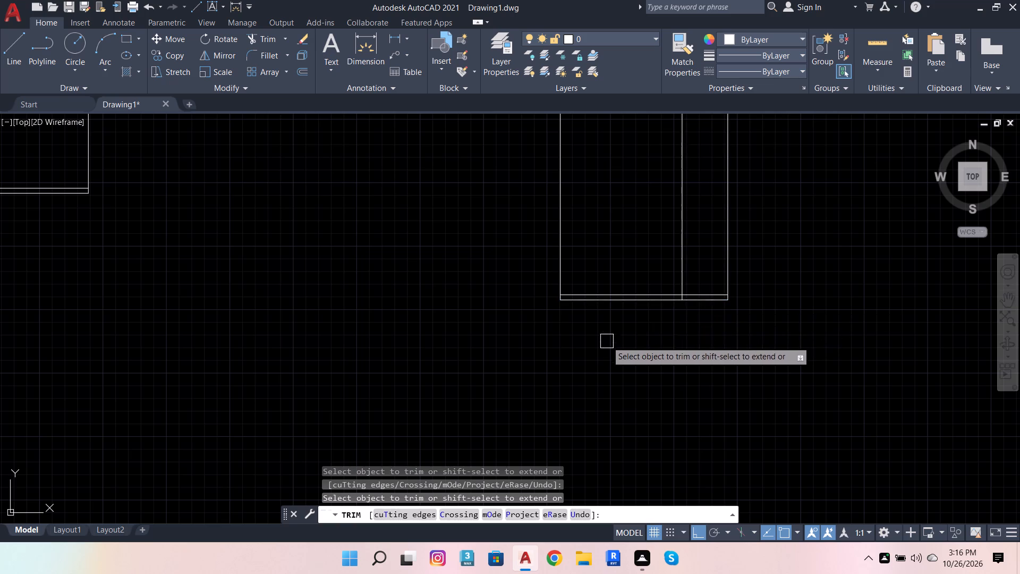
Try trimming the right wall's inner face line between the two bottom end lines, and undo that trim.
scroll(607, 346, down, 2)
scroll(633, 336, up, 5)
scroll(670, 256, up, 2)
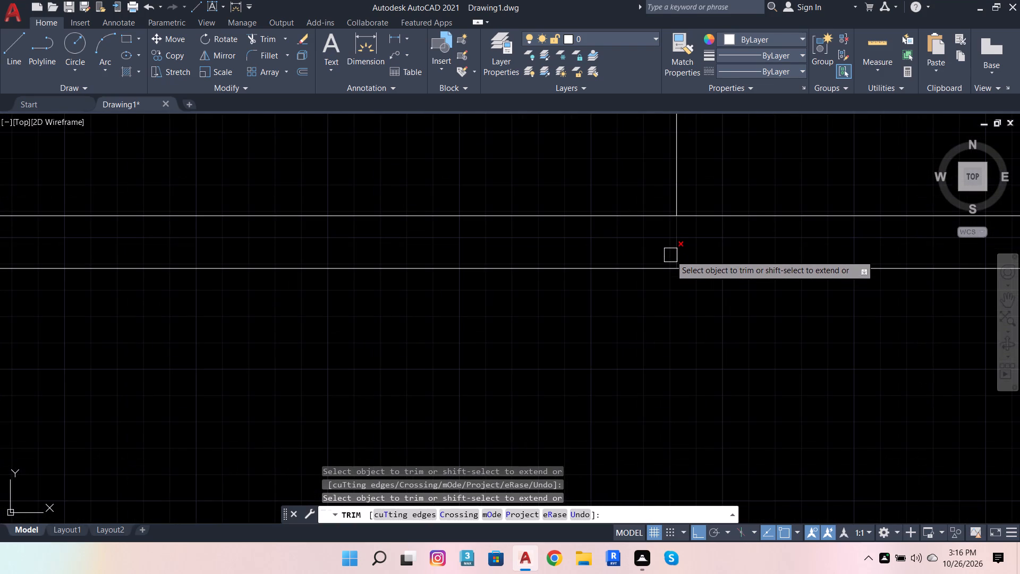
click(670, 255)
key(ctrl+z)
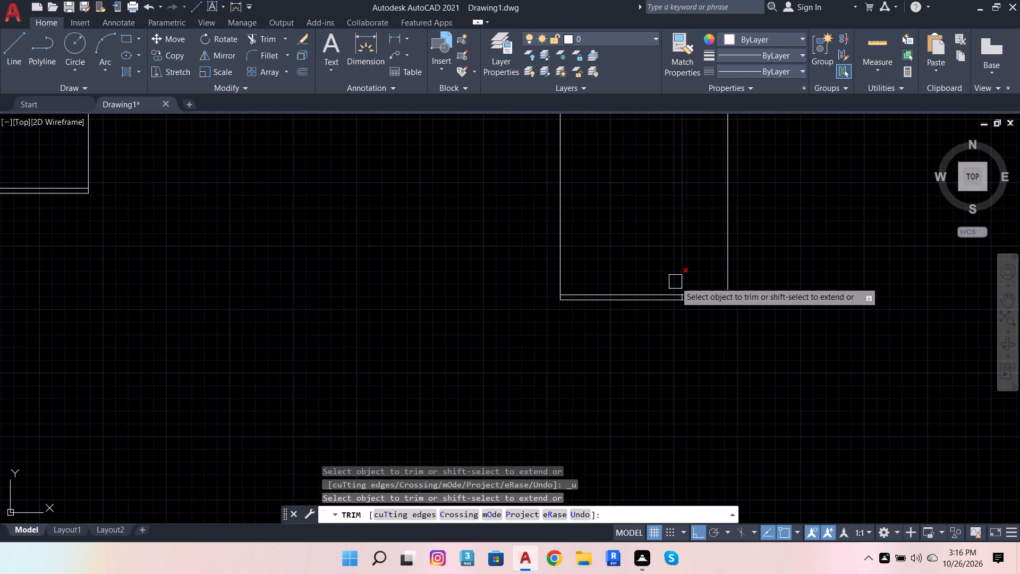
Trim the upper of the two bottom end lines where it crosses the right 9" wall.
scroll(675, 285, down, 2)
scroll(691, 303, up, 4)
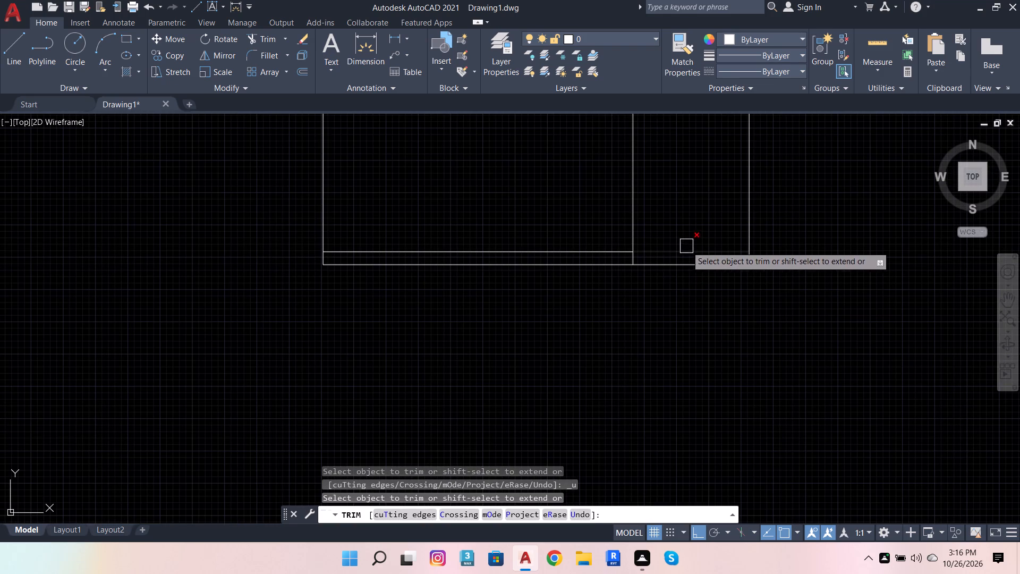
click(686, 246)
scroll(838, 316, down, 3)
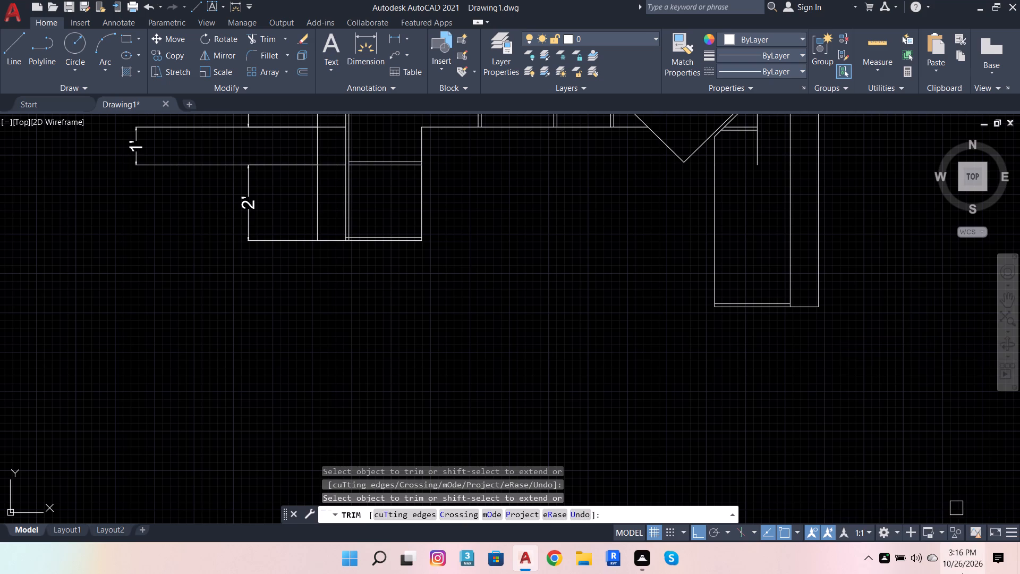
Trim the stub of the left counter's bottom offset line between the double vertical panel lines.
scroll(137, 162, up, 2)
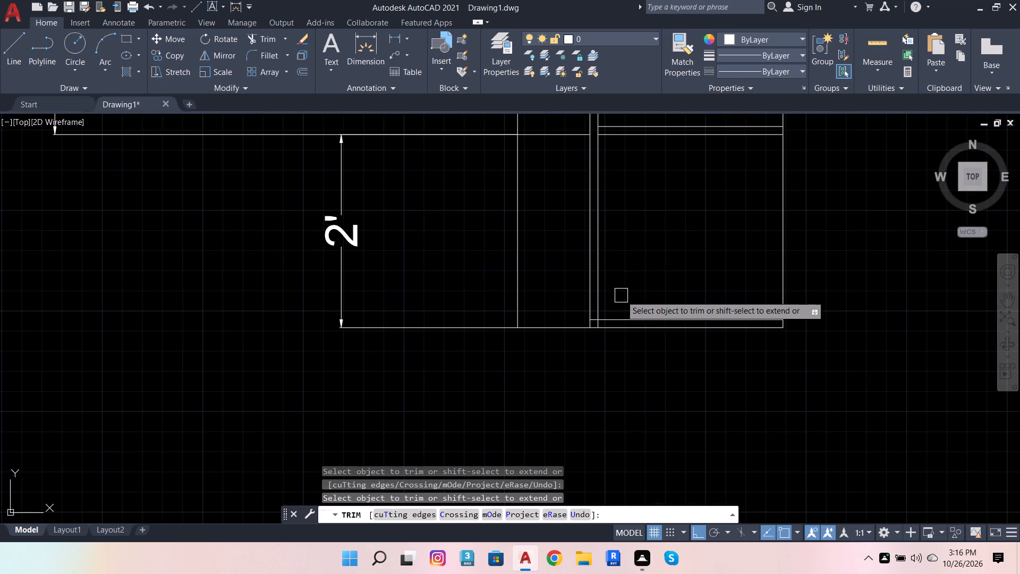
scroll(621, 296, up, 3)
click(503, 395)
scroll(484, 457, down, 3)
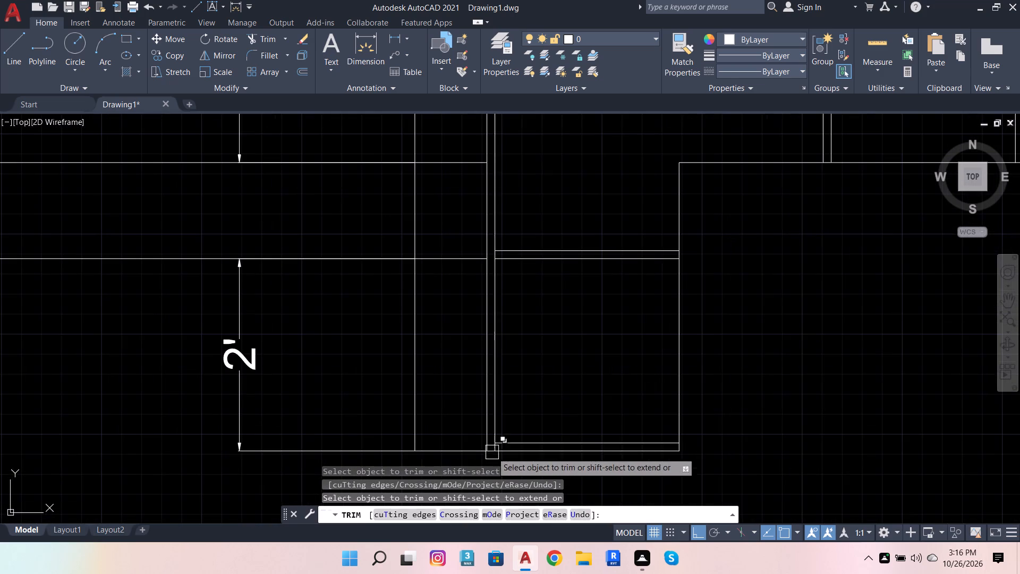
Examine the panel junctions of the left and upper counters for overlapping line ends that still need trimming.
scroll(691, 325, down, 3)
scroll(729, 256, up, 4)
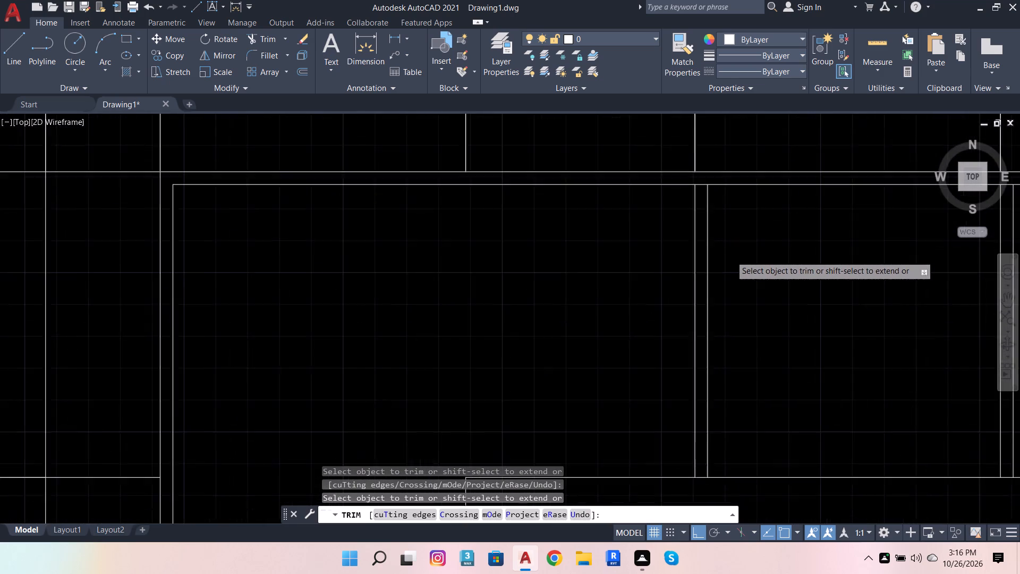
scroll(727, 299, down, 2)
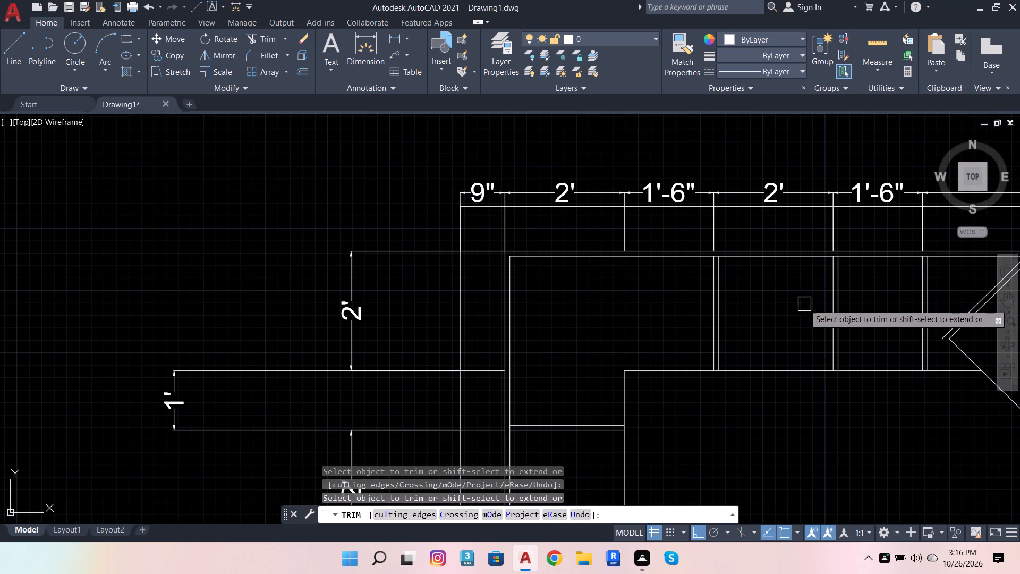
scroll(508, 334, down, 3)
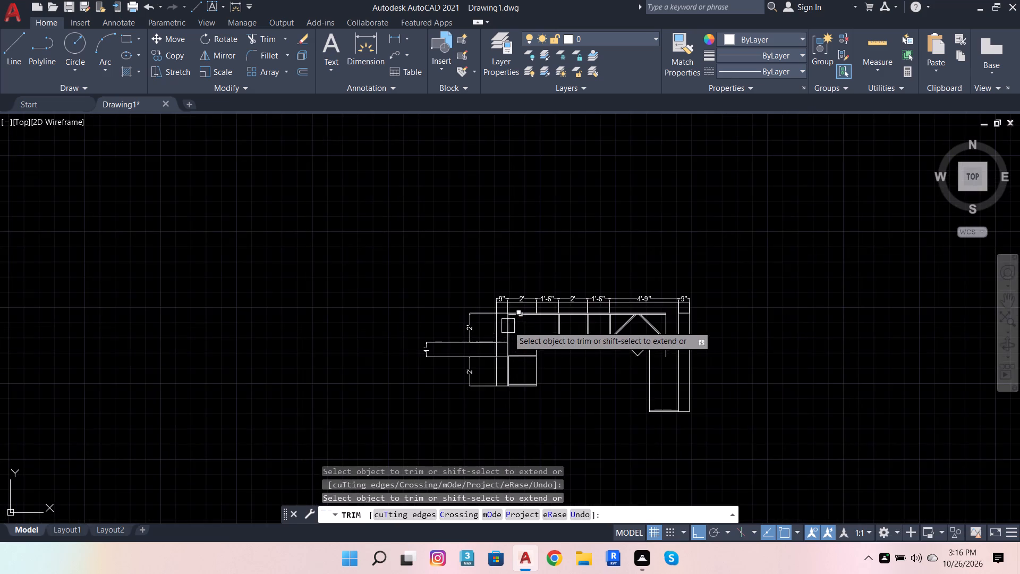
scroll(520, 336, up, 3)
scroll(579, 354, down, 4)
scroll(577, 377, up, 3)
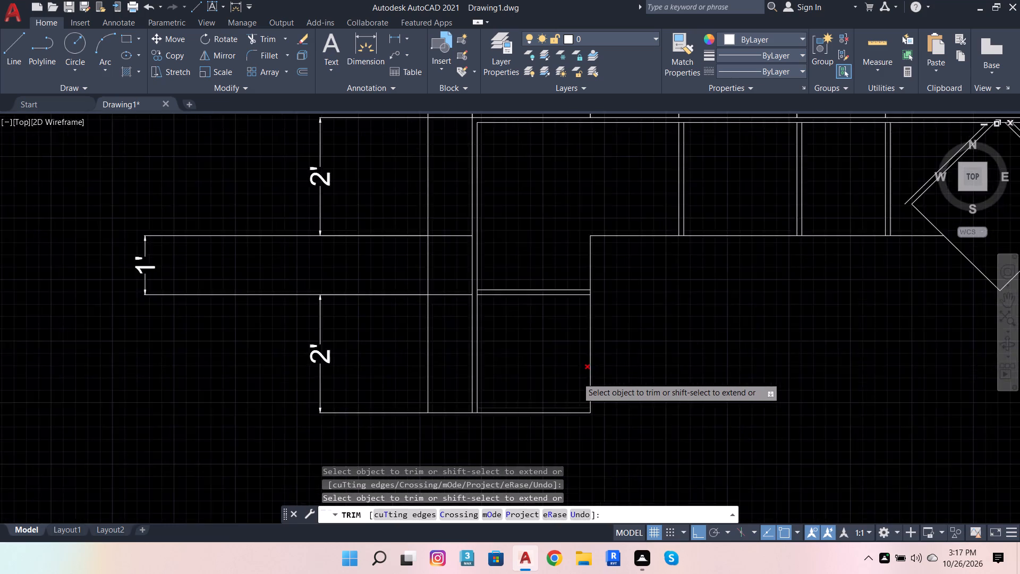
scroll(577, 377, up, 2)
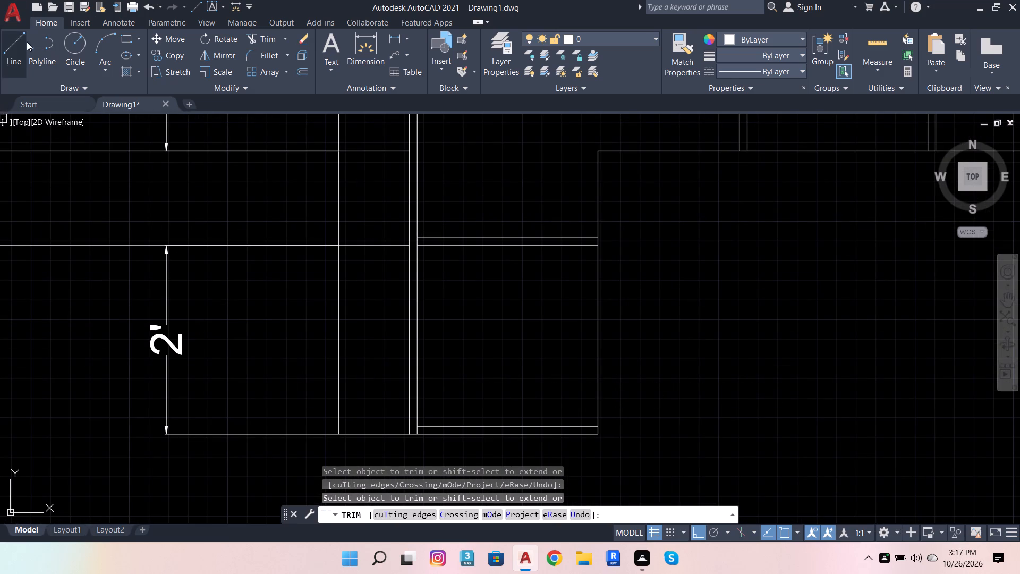
Load the DASHED linetype from acad.lin and set the linetype global scale factor to 2.
click(27, 36)
click(788, 67)
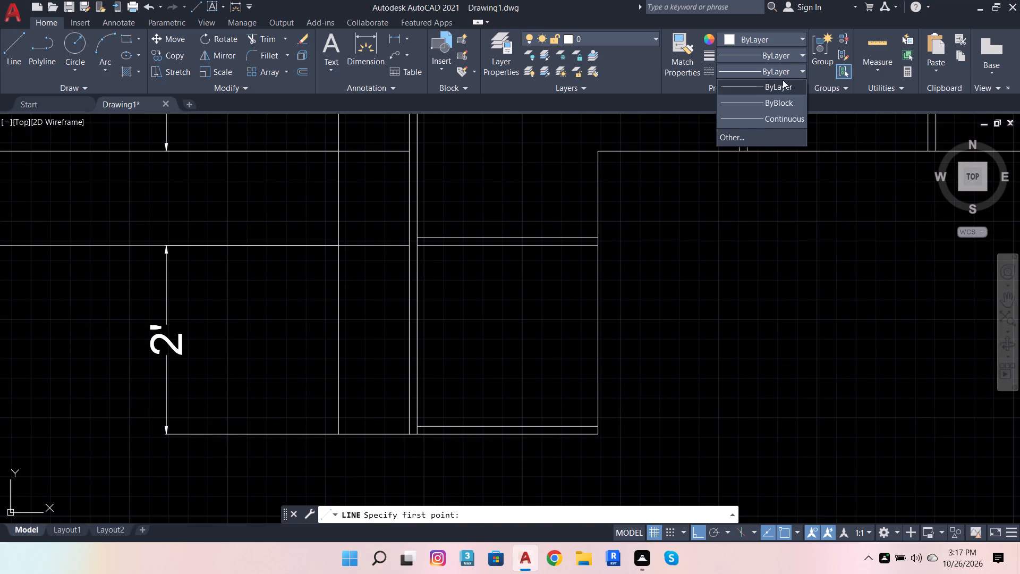
click(763, 140)
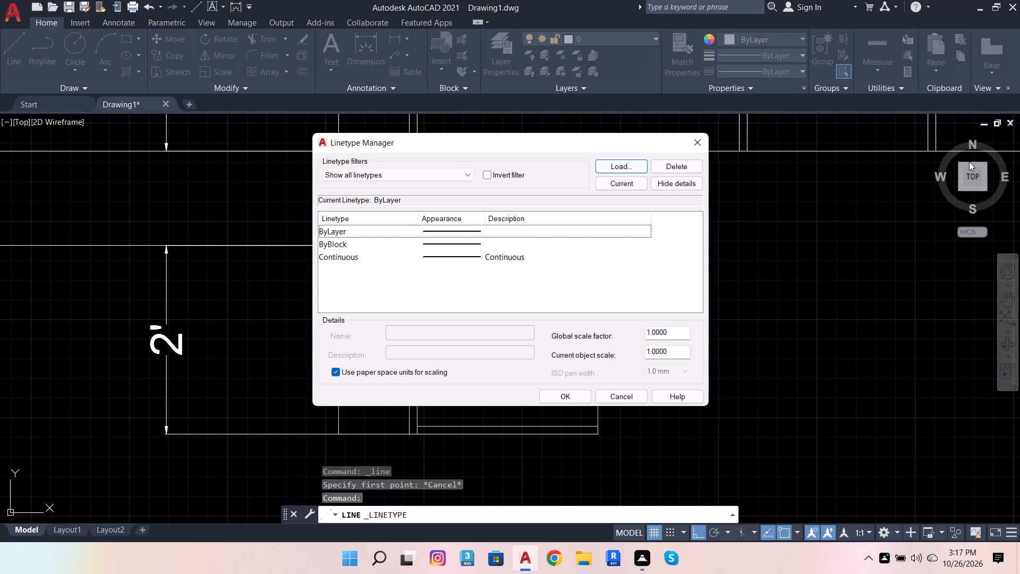
click(624, 167)
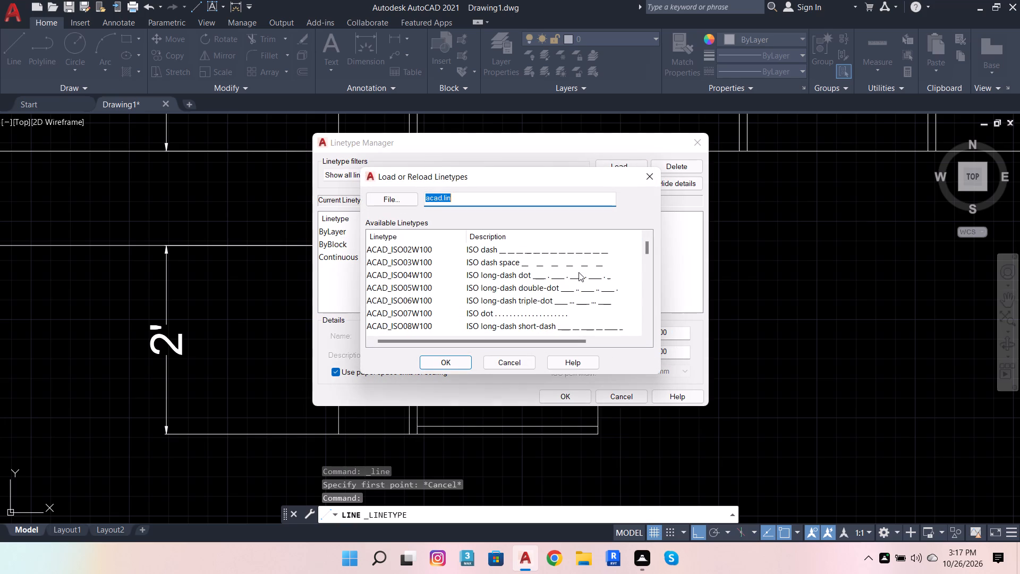
scroll(579, 272, down, 6)
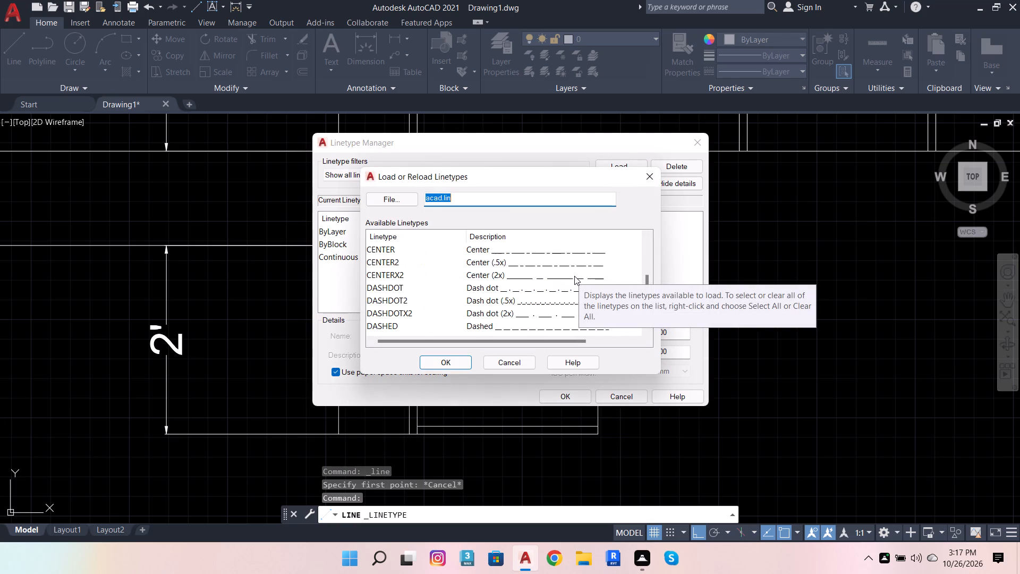
click(518, 331)
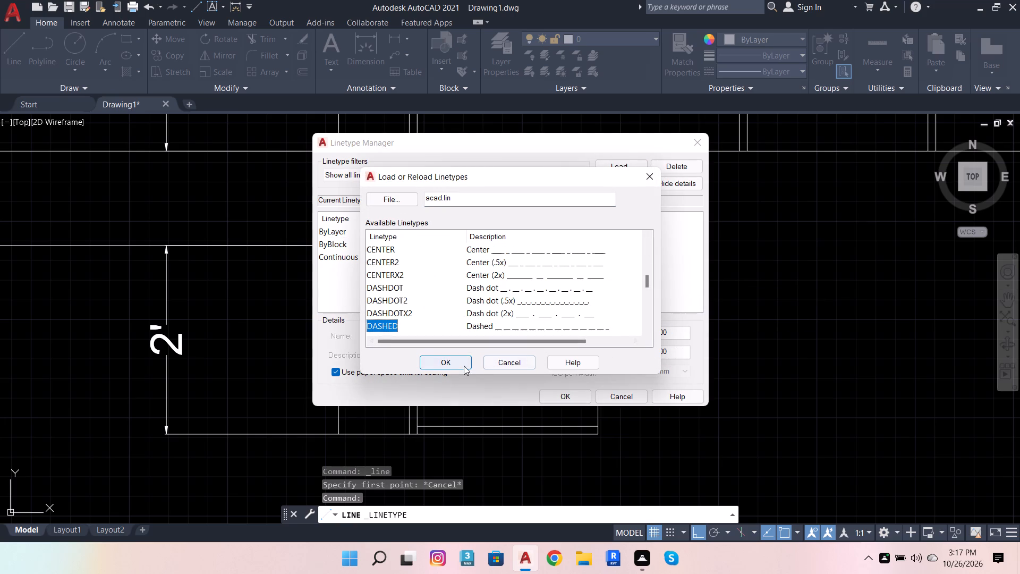
click(456, 362)
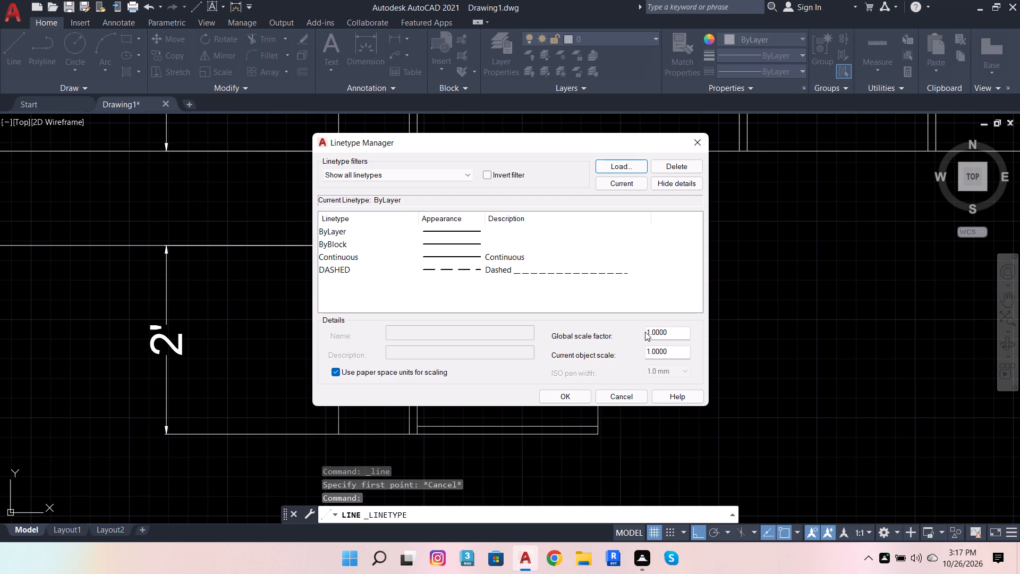
click(649, 329)
key(BackSpace)
key(2)
click(579, 403)
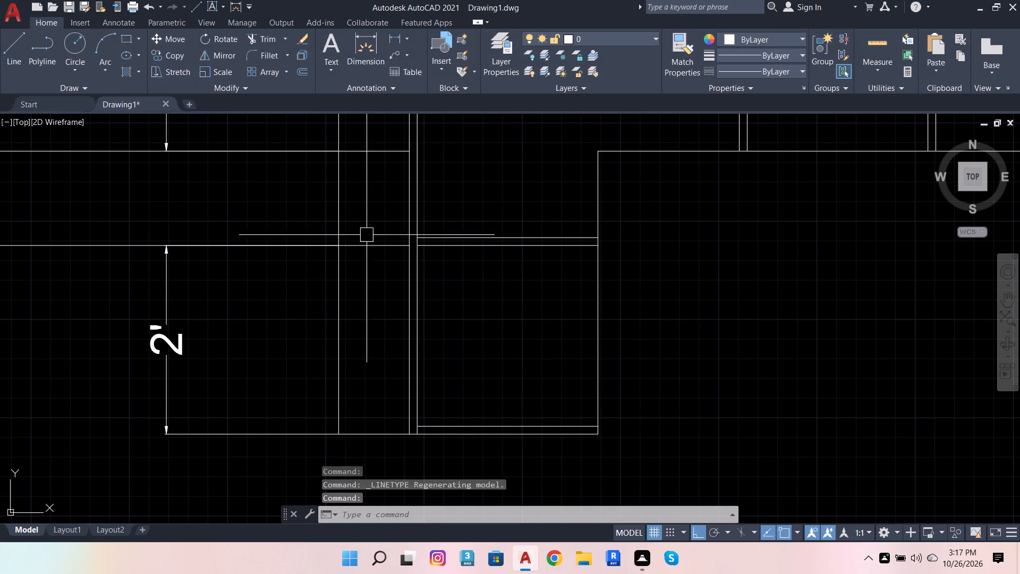
Draw a line from the midpoint of the left counter's inner bottom line up, then across to the midpoint of the last divider before the diamond.
click(15, 50)
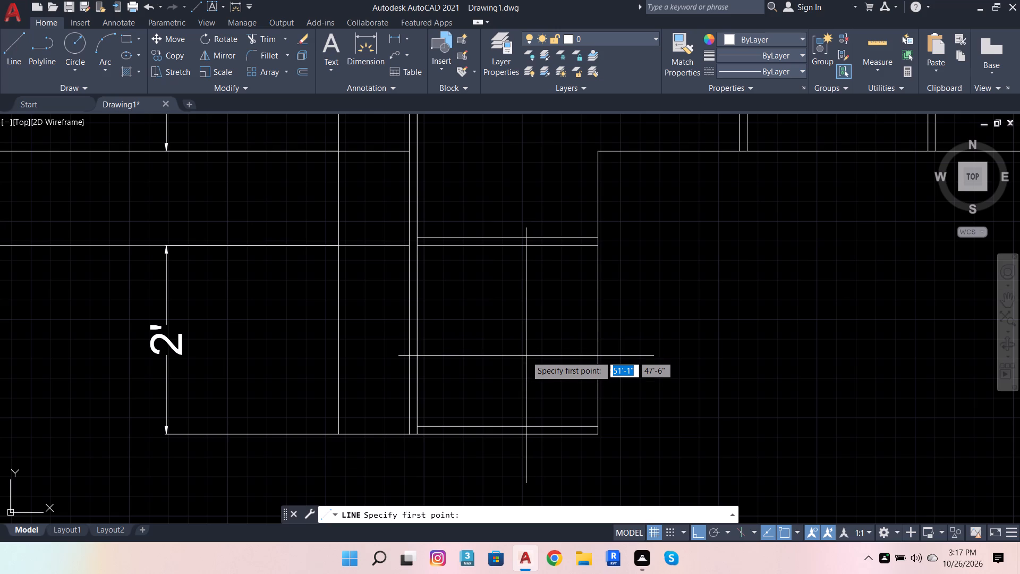
shift+right_click(526, 356)
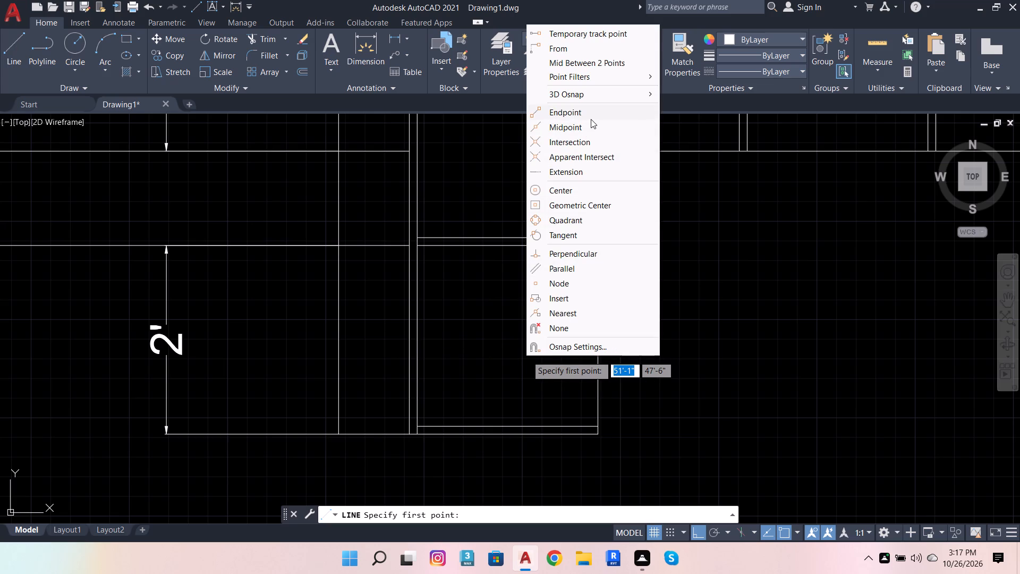
click(588, 128)
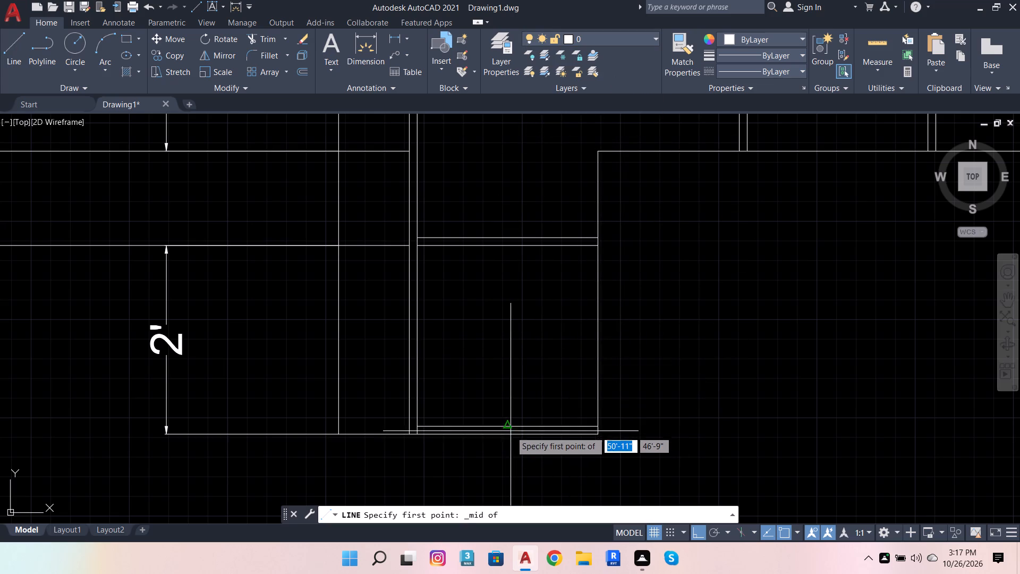
click(508, 423)
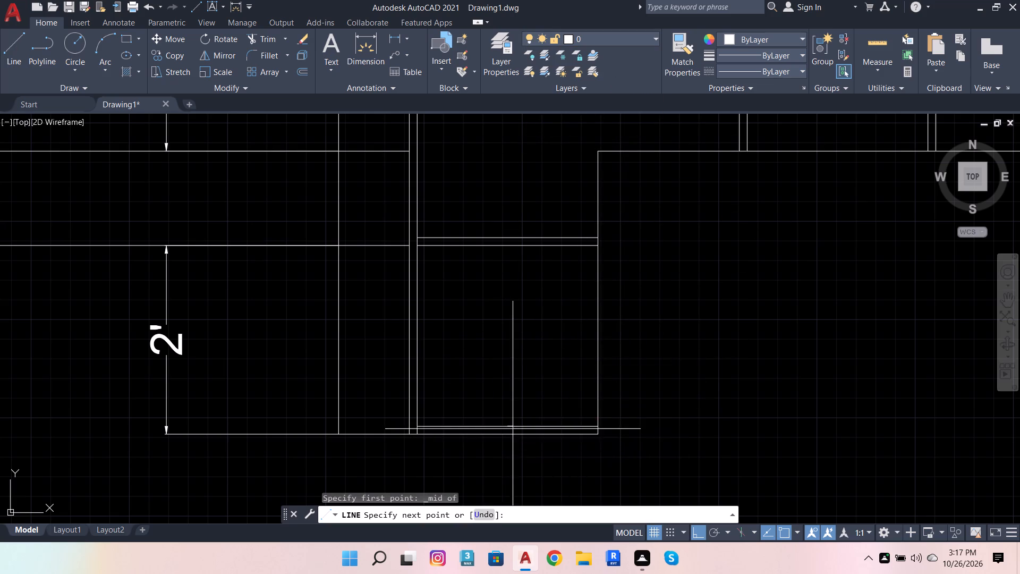
scroll(533, 495, down, 3)
scroll(539, 393, up, 2)
click(536, 386)
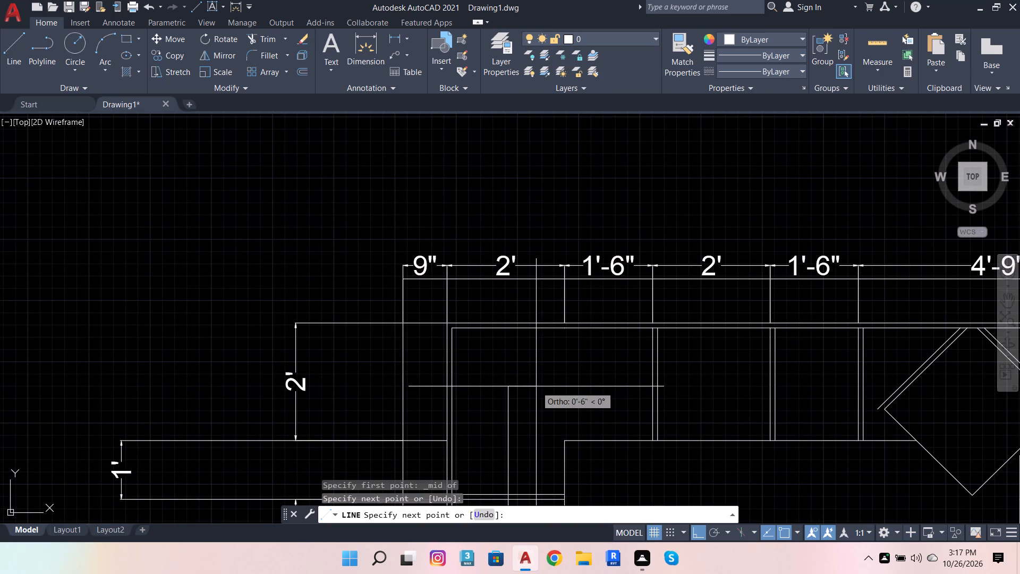
scroll(851, 367, up, 2)
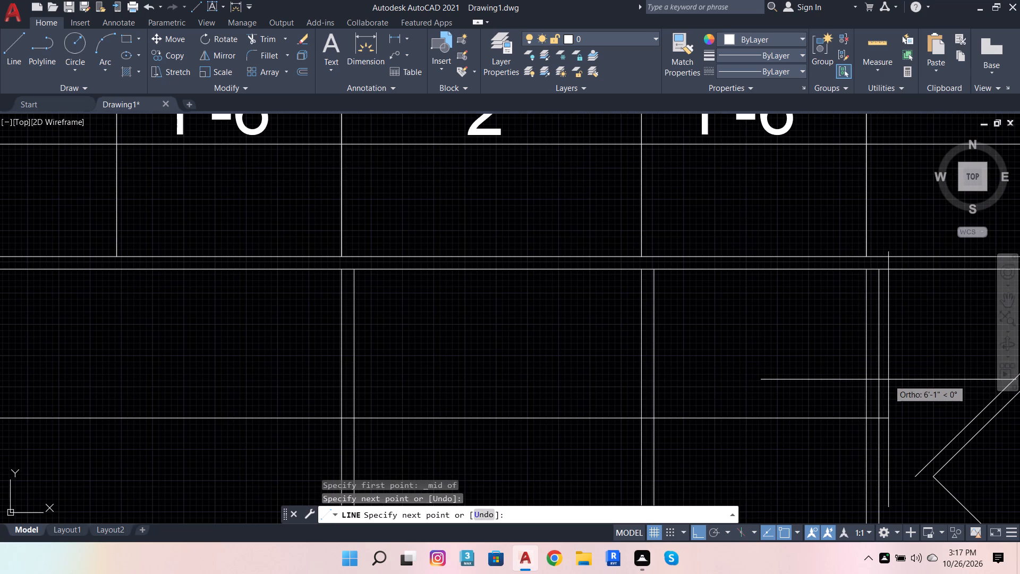
shift+right_click(852, 410)
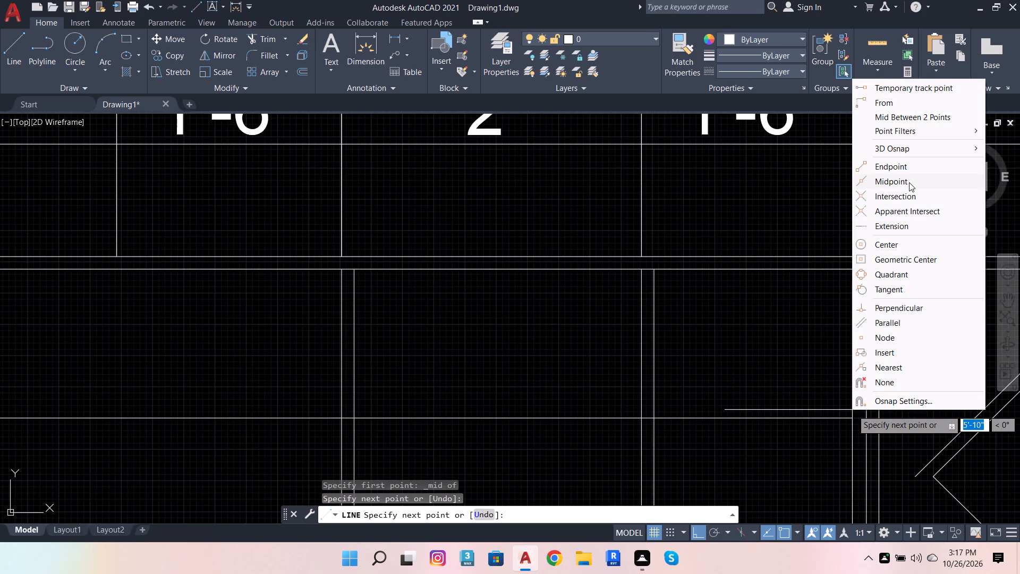
click(909, 182)
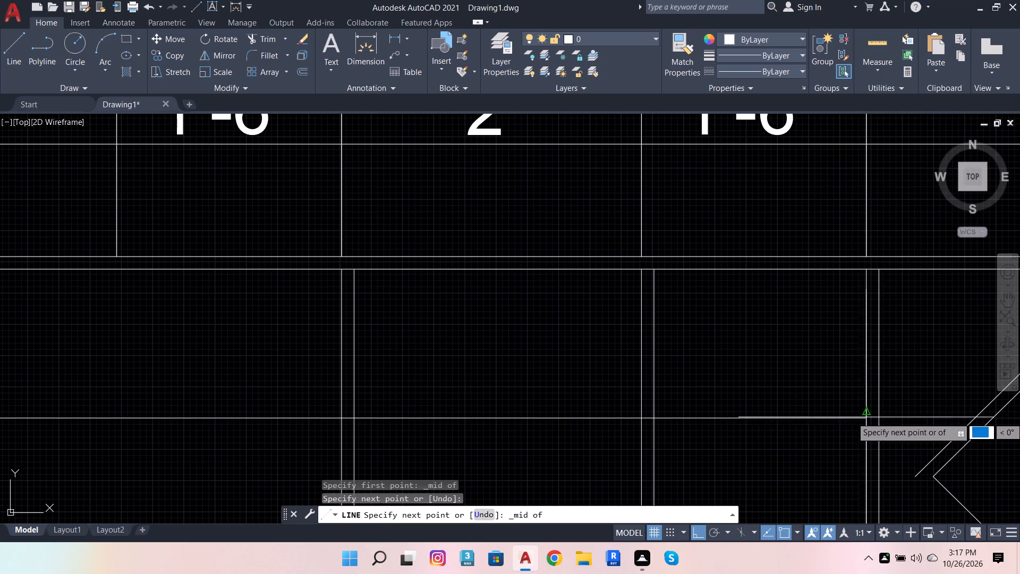
click(866, 415)
key(space)
scroll(815, 393, down, 3)
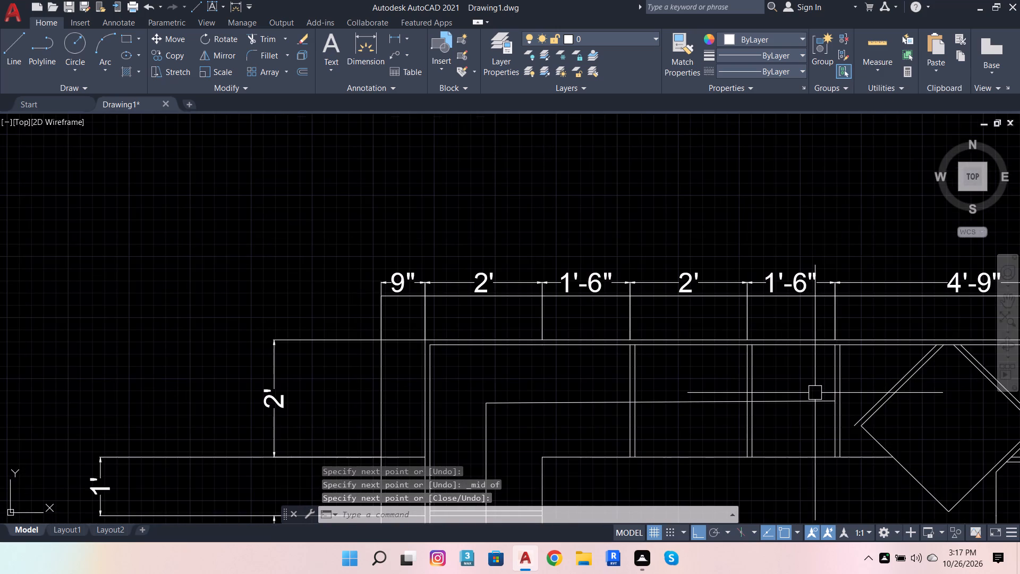
Change the linetype of the left and upper counters' two middle lines to DASHED.
click(815, 393)
click(617, 436)
click(599, 430)
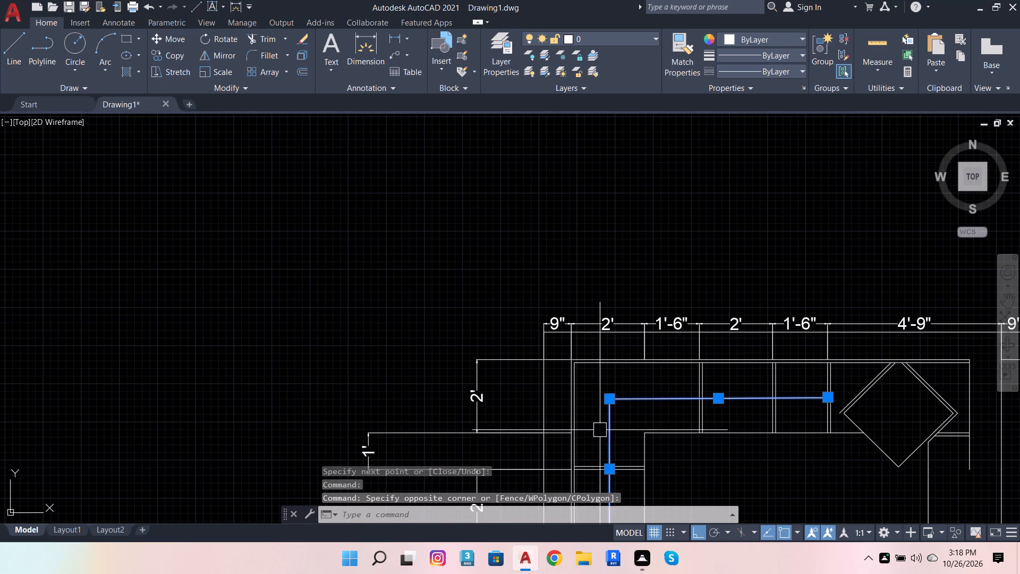
click(801, 70)
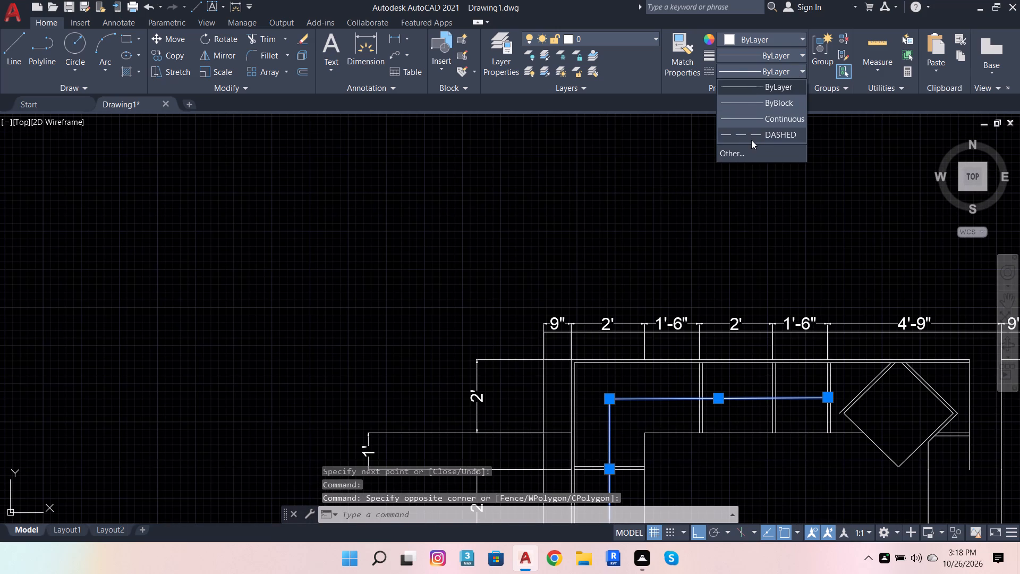
click(754, 139)
key(Escape)
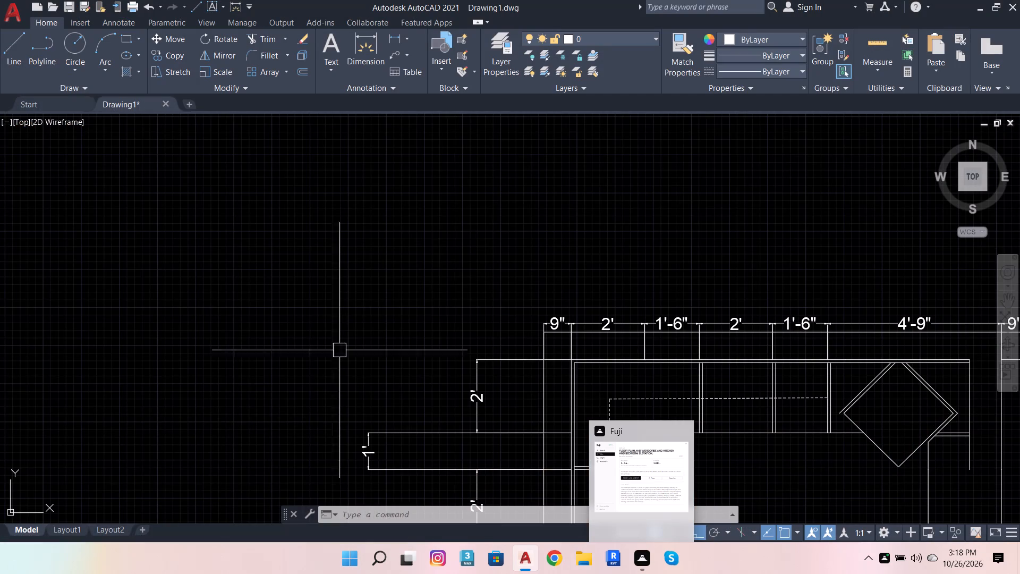
Delete the short vertical line between the diamond and the inner line of the far 9" wall.
scroll(477, 308, down, 3)
scroll(533, 331, up, 3)
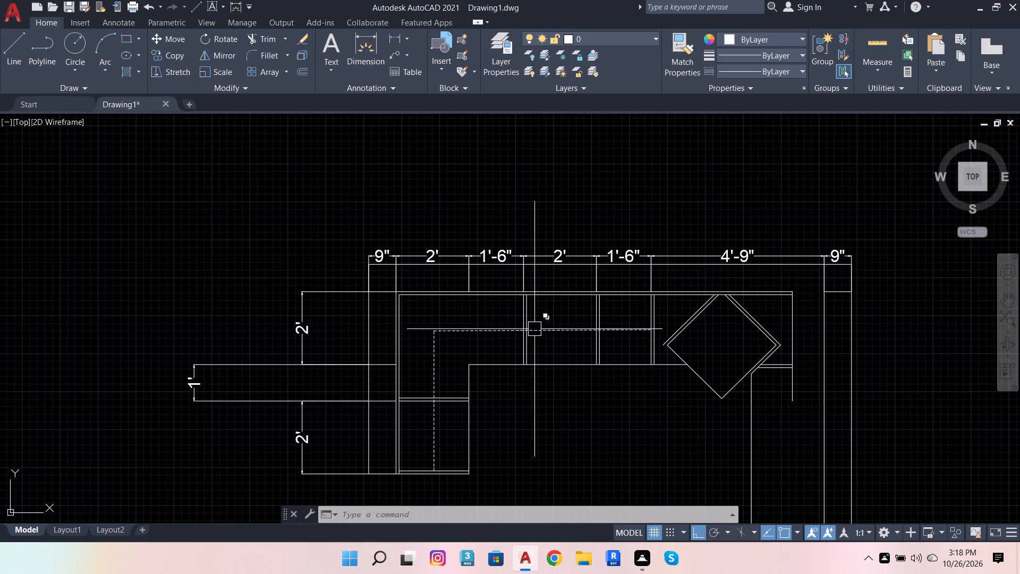
scroll(824, 364, down, 4)
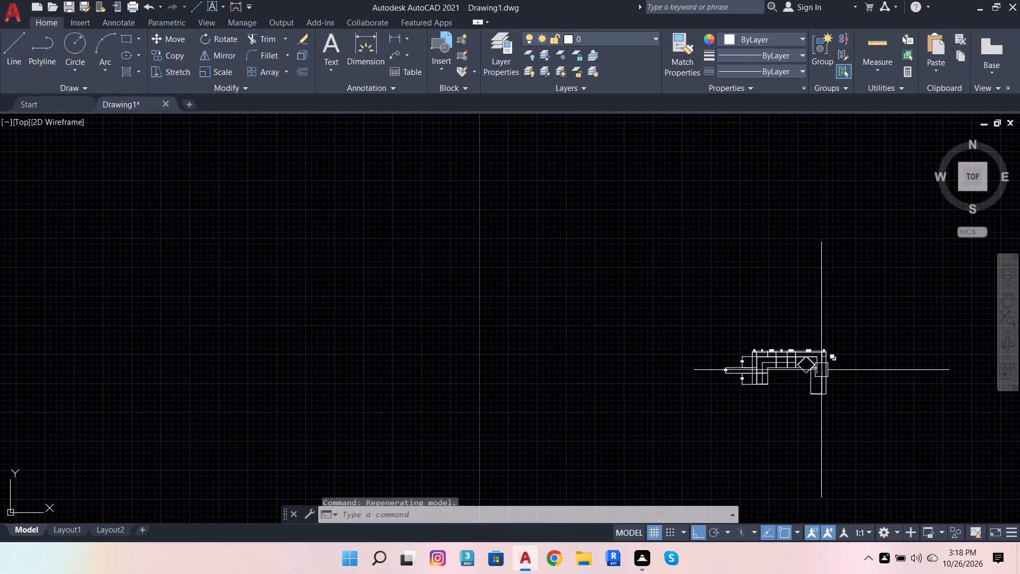
scroll(843, 407, up, 3)
scroll(712, 220, up, 3)
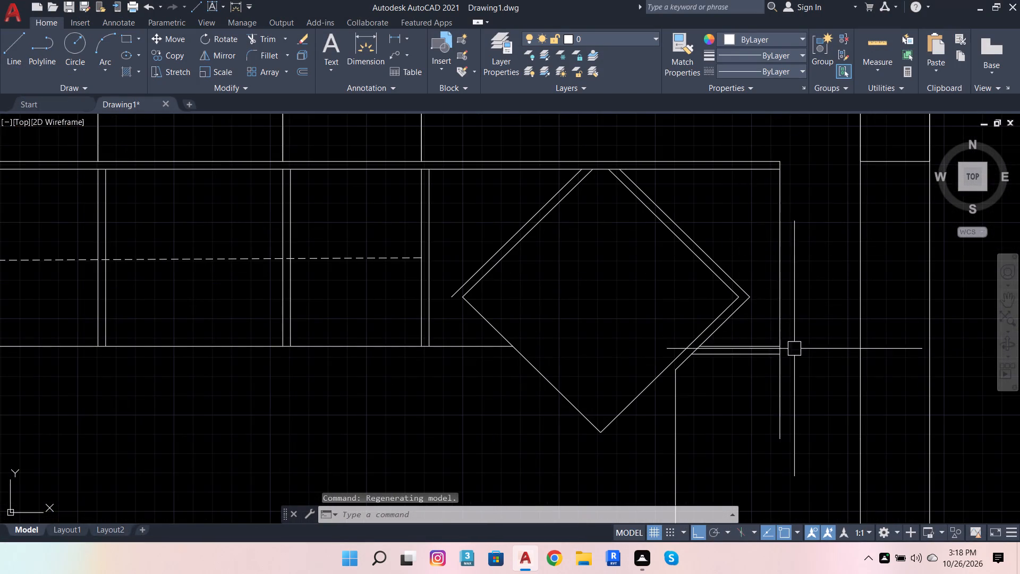
click(775, 386)
scroll(803, 350, down, 3)
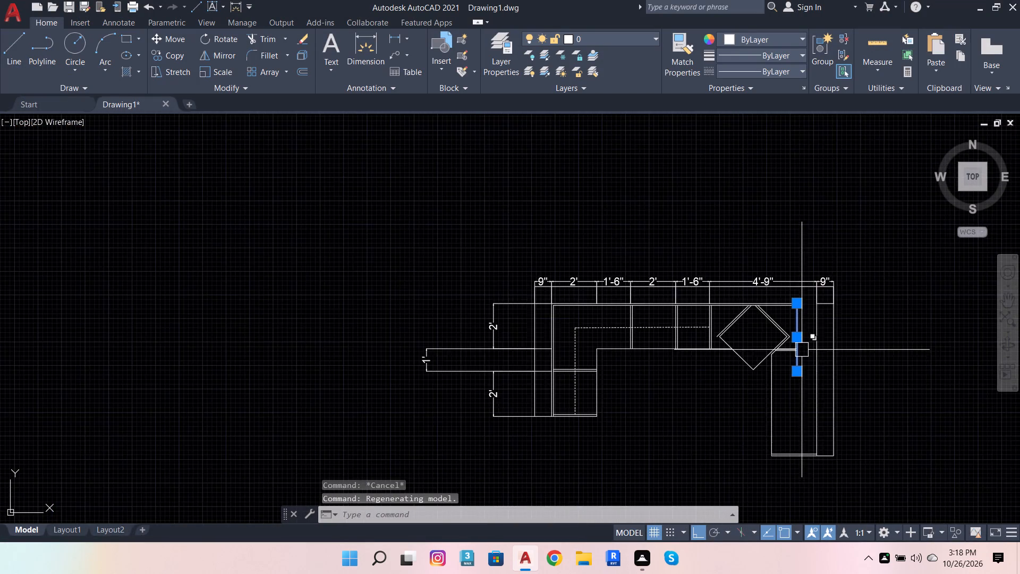
scroll(806, 347, up, 2)
key(Delete)
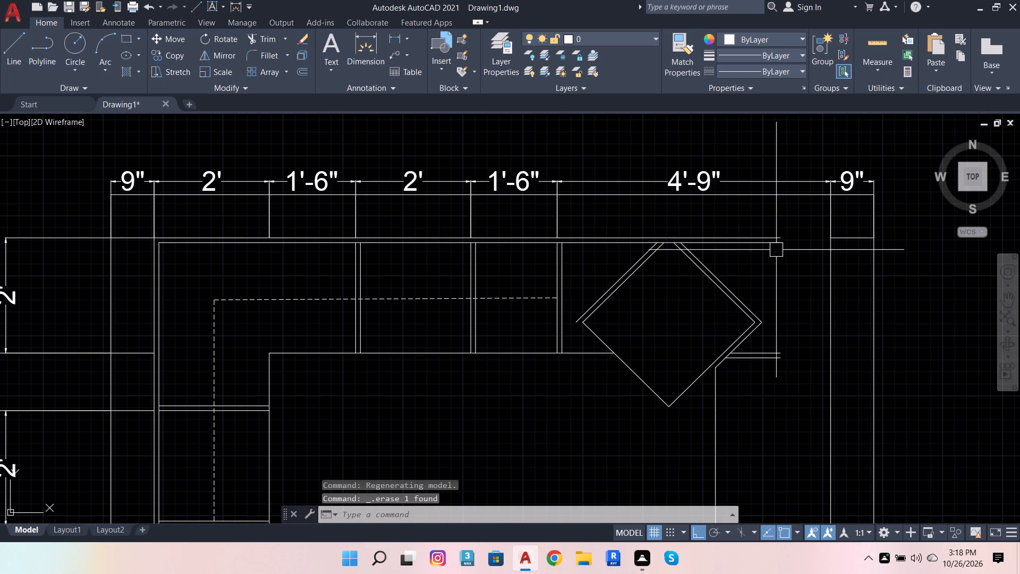
Extend the upper counter's double lines and the short double panel lines beside the diamond to the far wall's inner line.
click(256, 35)
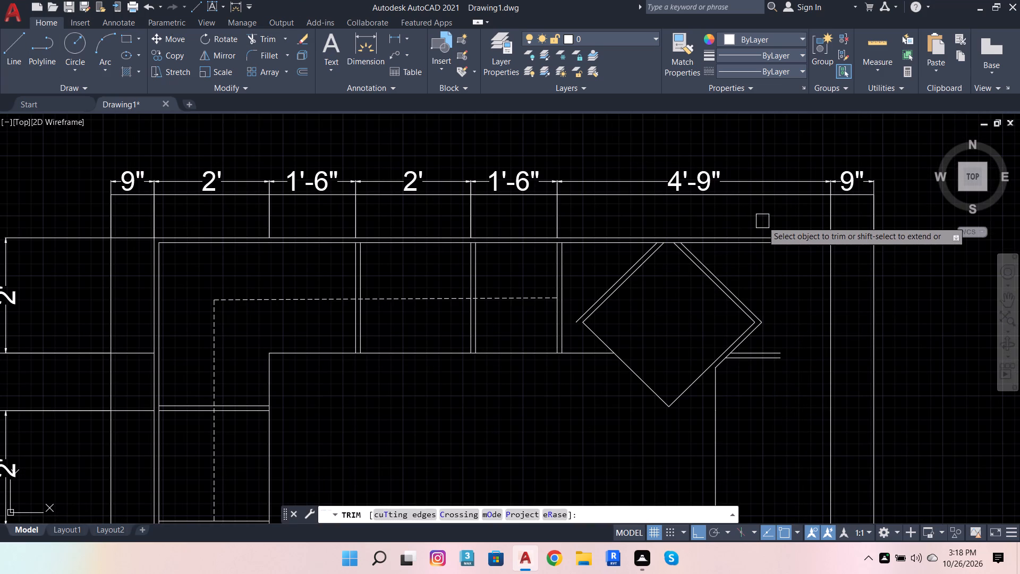
shift+drag(762, 221, 778, 263)
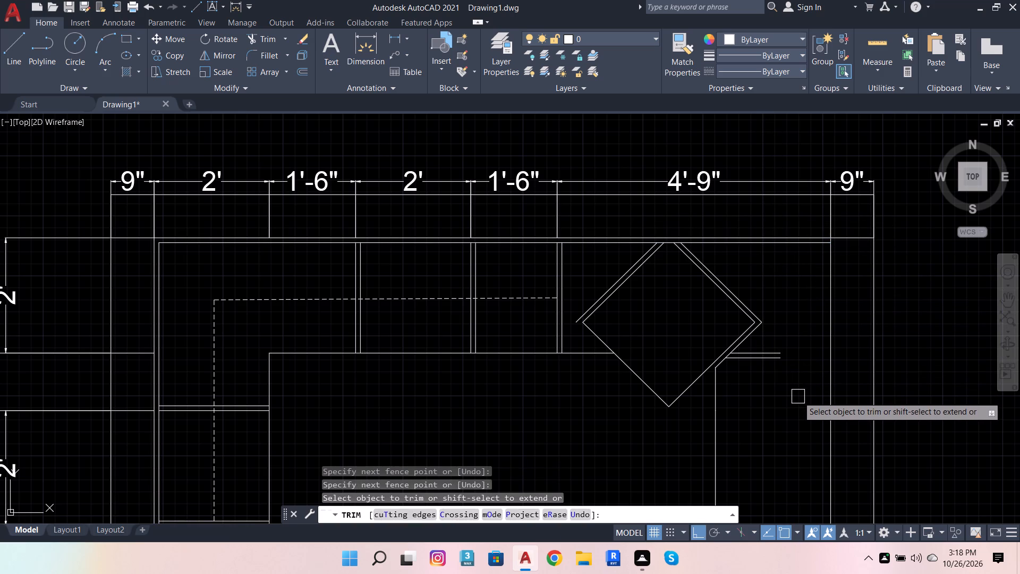
shift+drag(765, 391, 783, 339)
scroll(882, 300, down, 2)
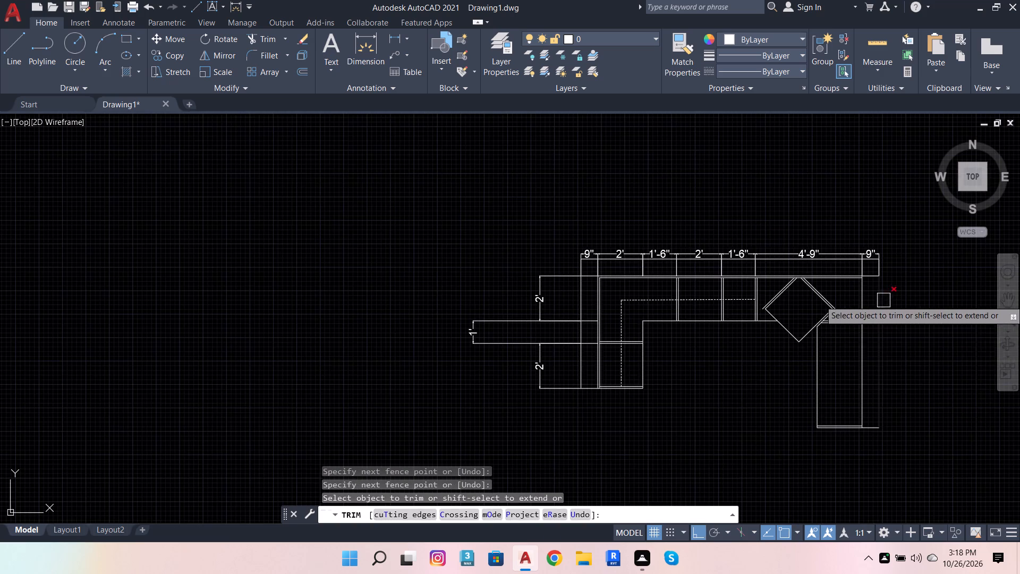
scroll(895, 341, up, 1)
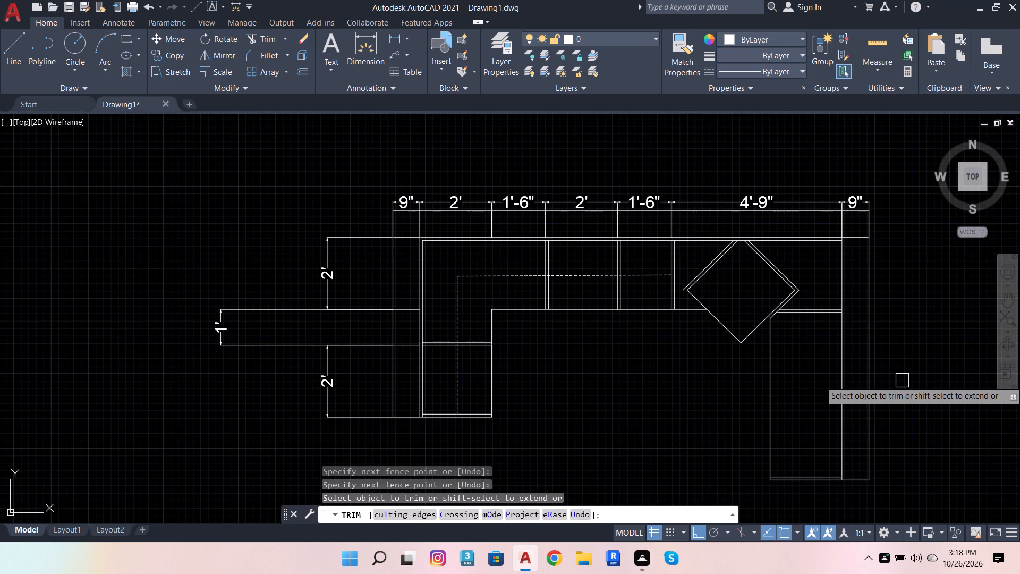
key(Escape)
key(Escape)
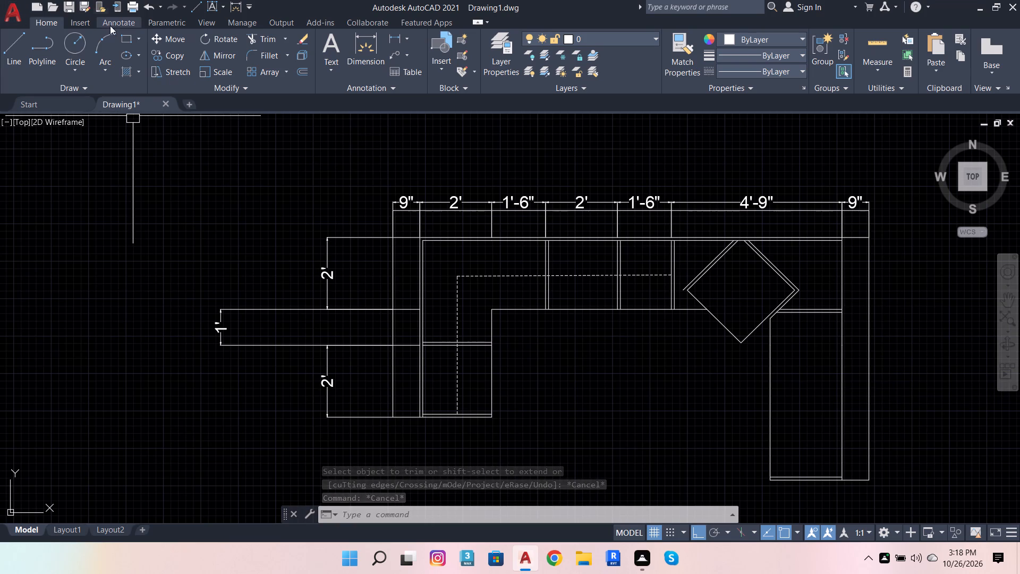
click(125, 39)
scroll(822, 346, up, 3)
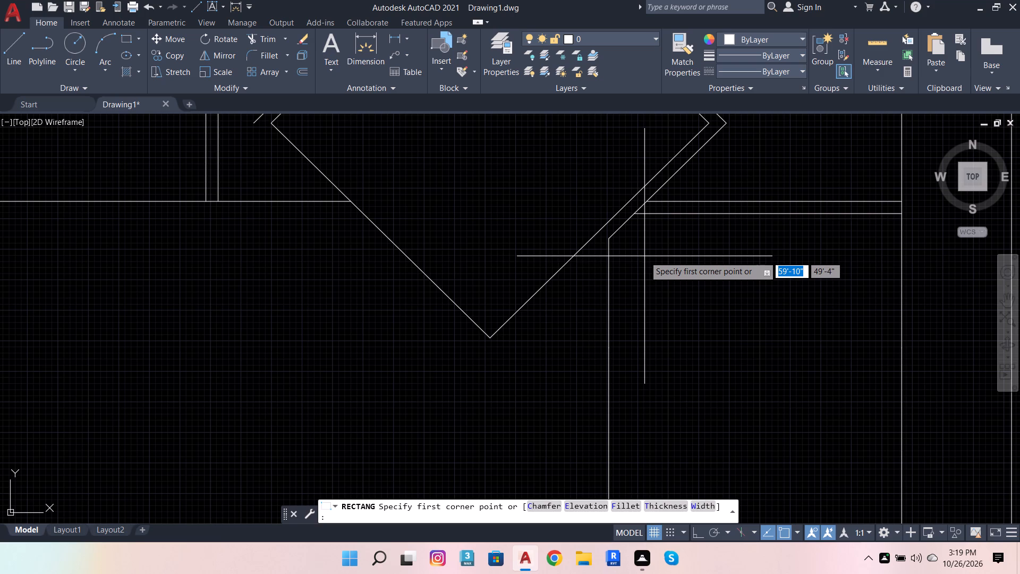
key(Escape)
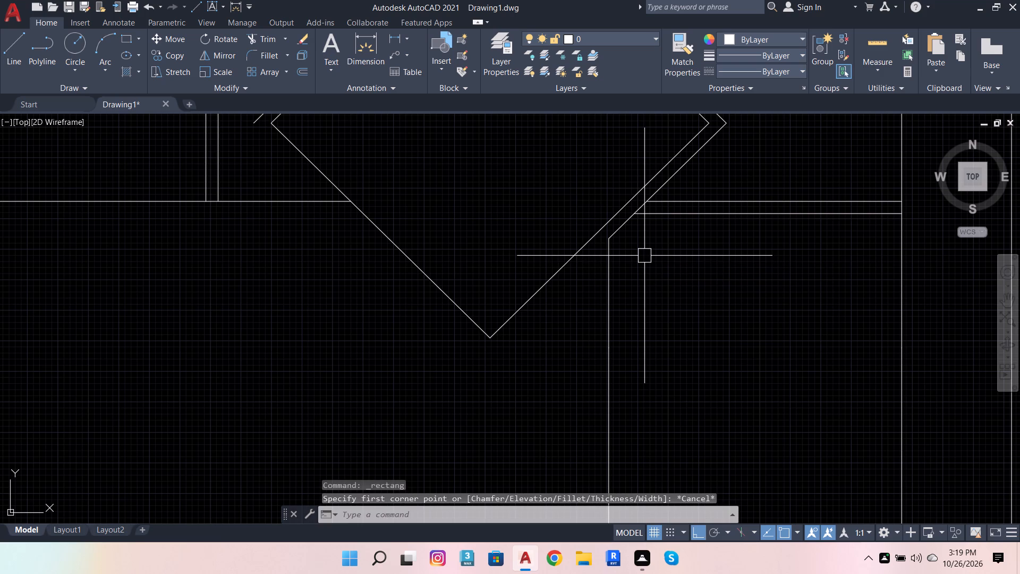
Move the two short horizontal panel lines beside the diamond down to the right counter's upper corner, where its vertical edge meets the diamond.
scroll(682, 232, down, 3)
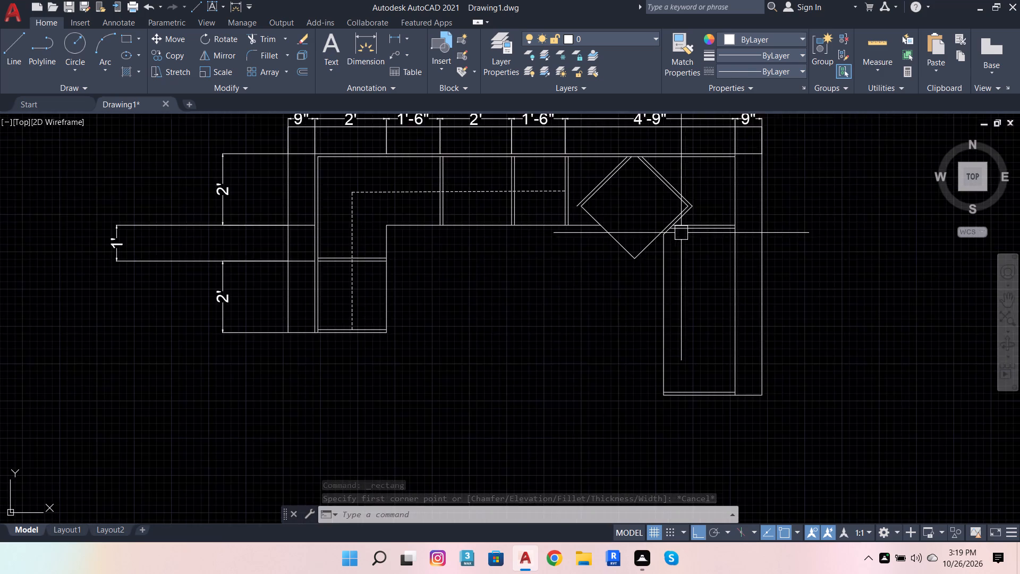
scroll(743, 206, up, 2)
click(697, 233)
click(695, 279)
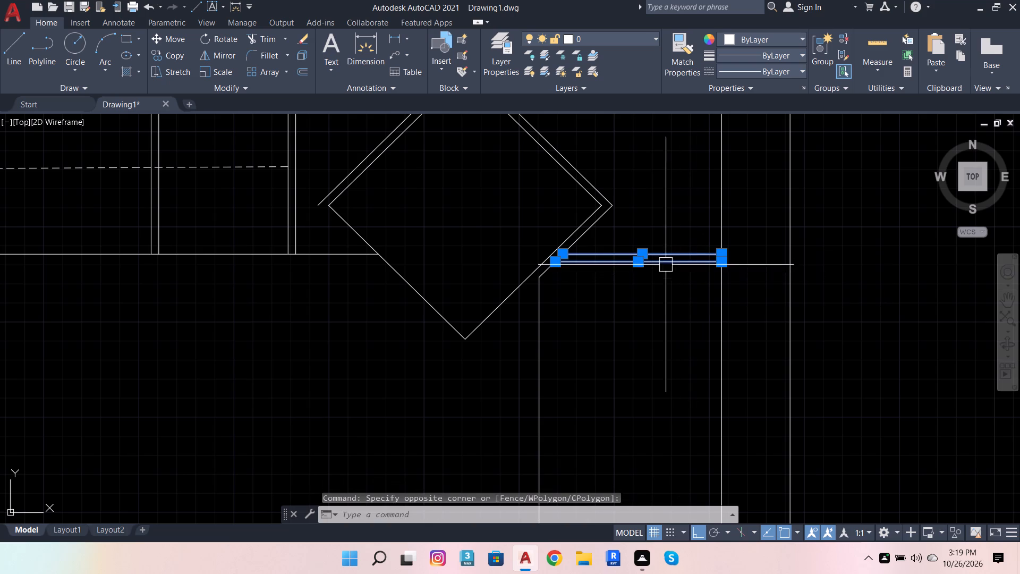
click(169, 39)
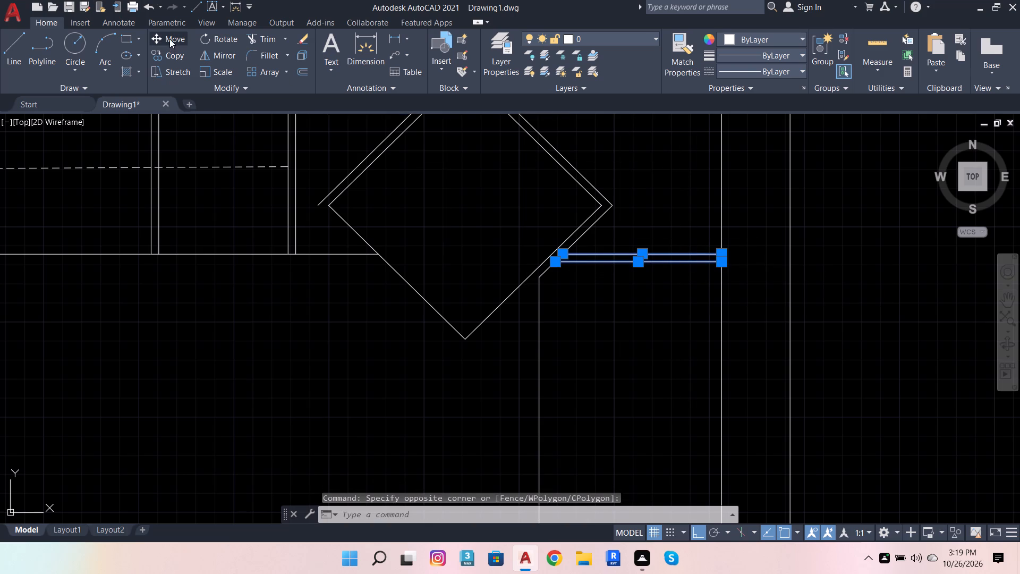
click(559, 262)
click(537, 277)
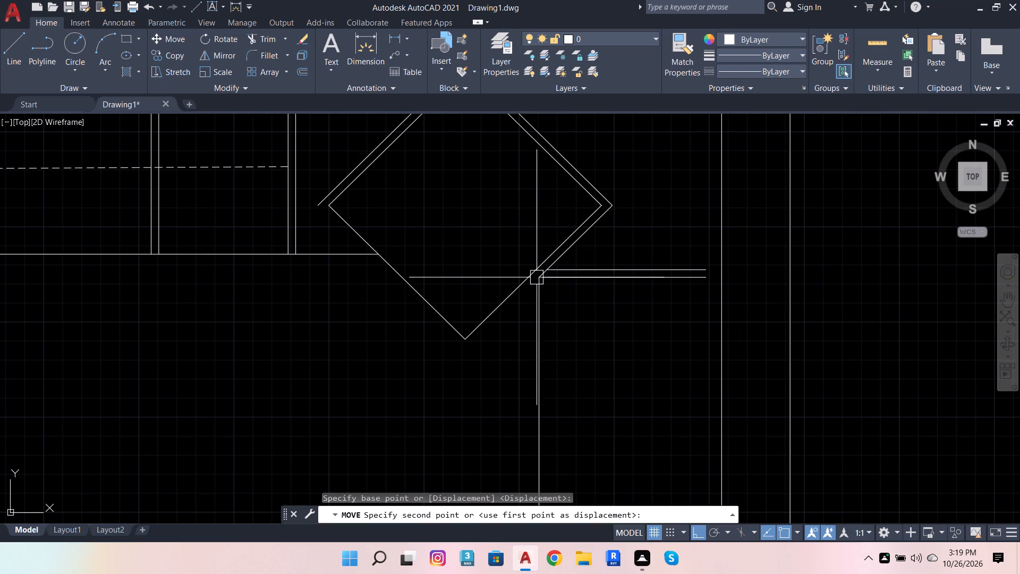
key(Escape)
key(Escape)
key(Escape)
key(Escape)
key(Escape)
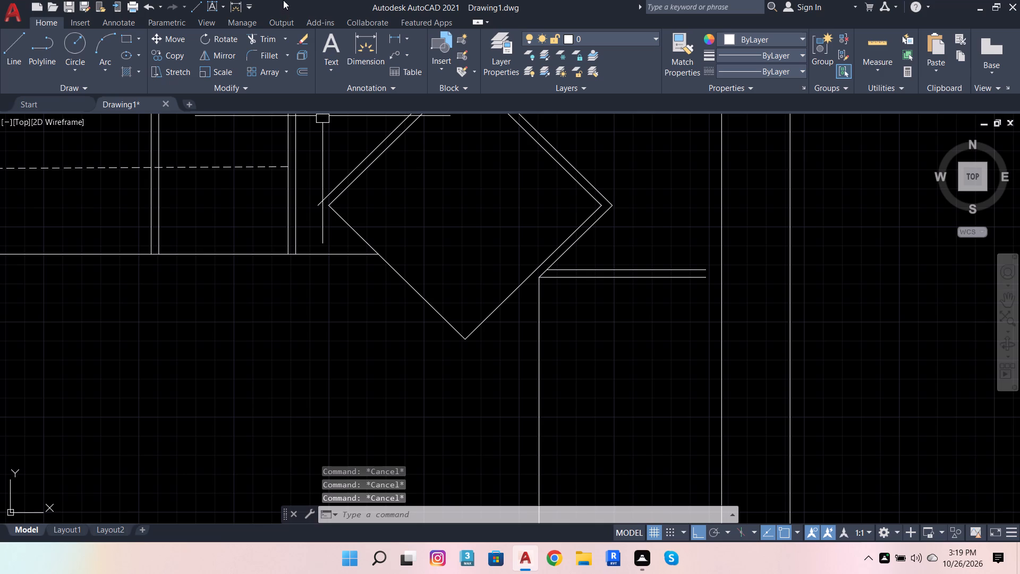
Extend the moved pair of panel lines to the inner line of the far wall.
click(267, 41)
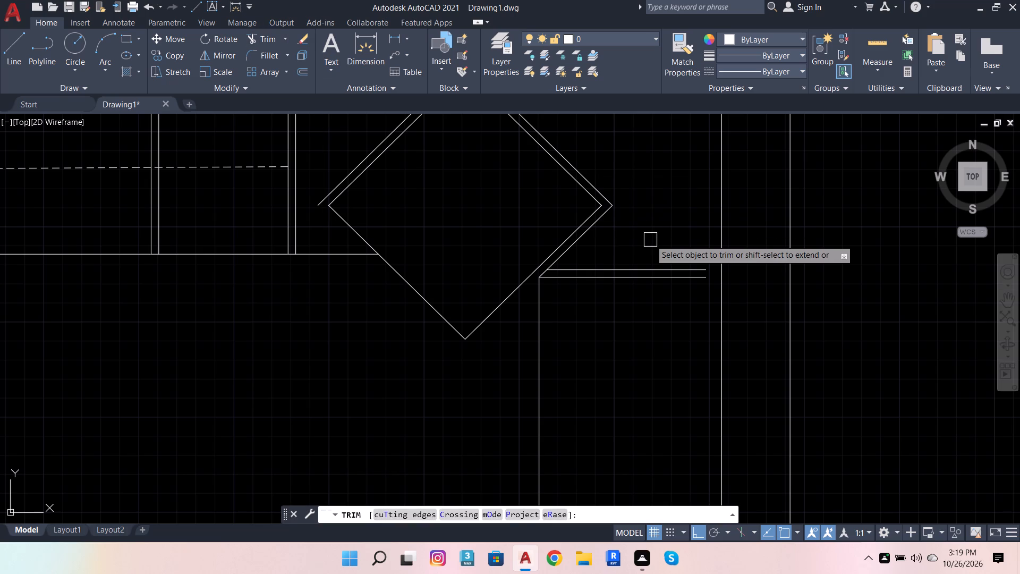
drag(650, 240, 651, 291)
key(Escape)
key(Escape)
key(Escape)
key(Escape)
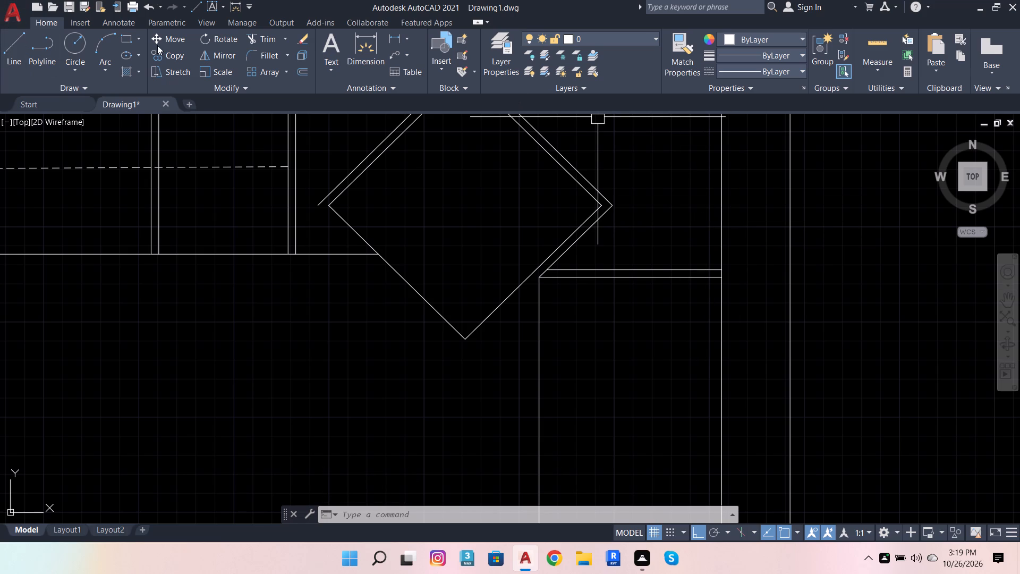
Draw a rectangle about 1'-11" by 4'-4" inside the right counter, slightly inset from its panel lines.
click(130, 44)
scroll(545, 285, up, 2)
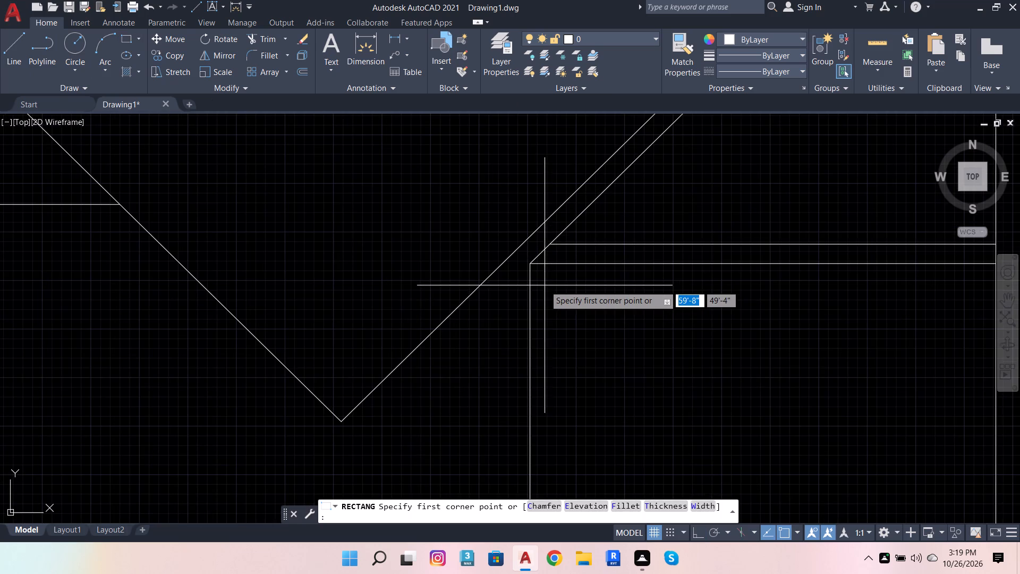
click(547, 280)
scroll(547, 280, down, 3)
scroll(565, 333, down, 3)
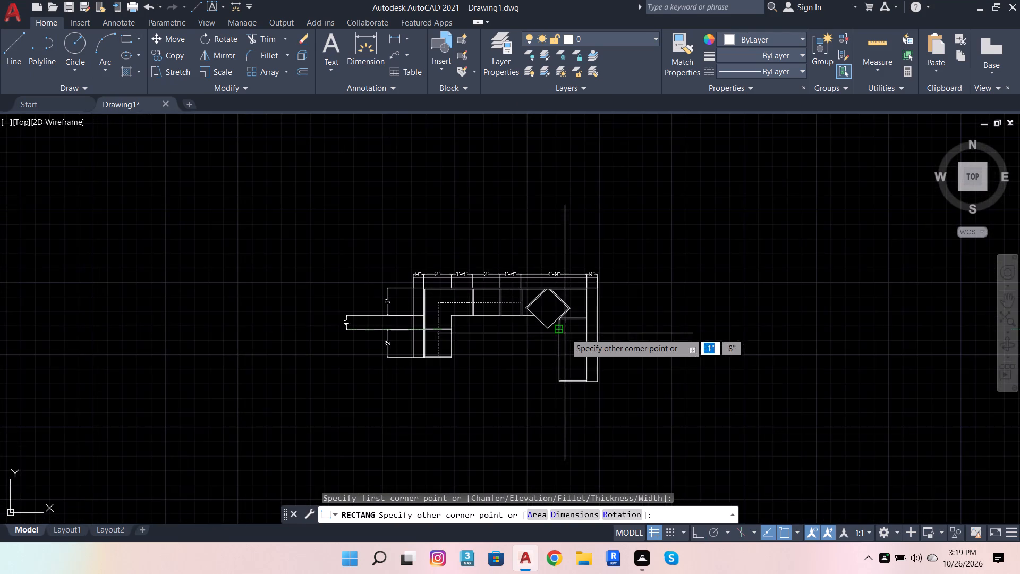
scroll(580, 383, up, 6)
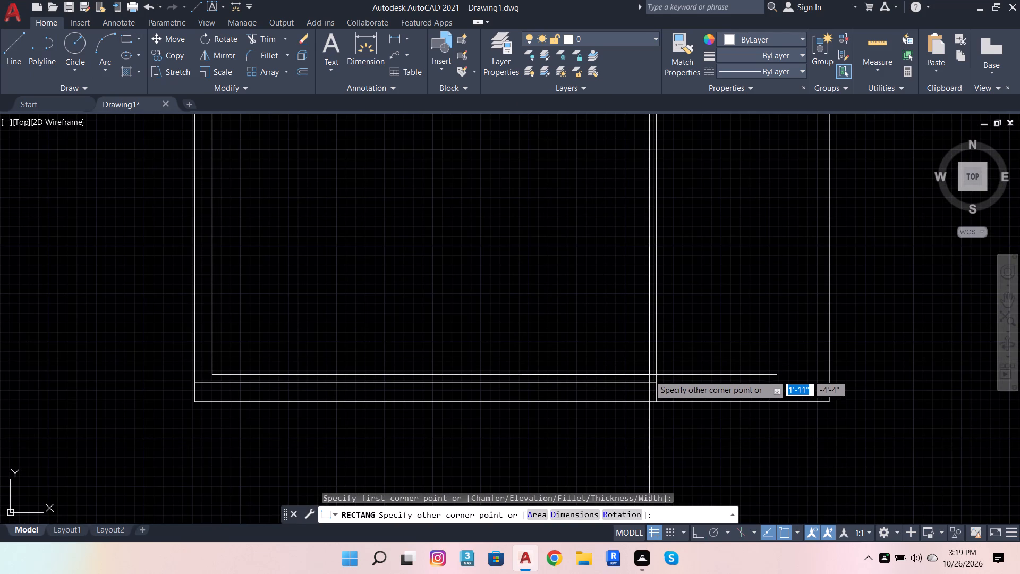
click(649, 375)
key(Escape)
key(Escape)
key(Escape)
key(Escape)
key(Escape)
key(Escape)
Change the linetype of the rectangle inside the right counter to DASHED.
click(643, 363)
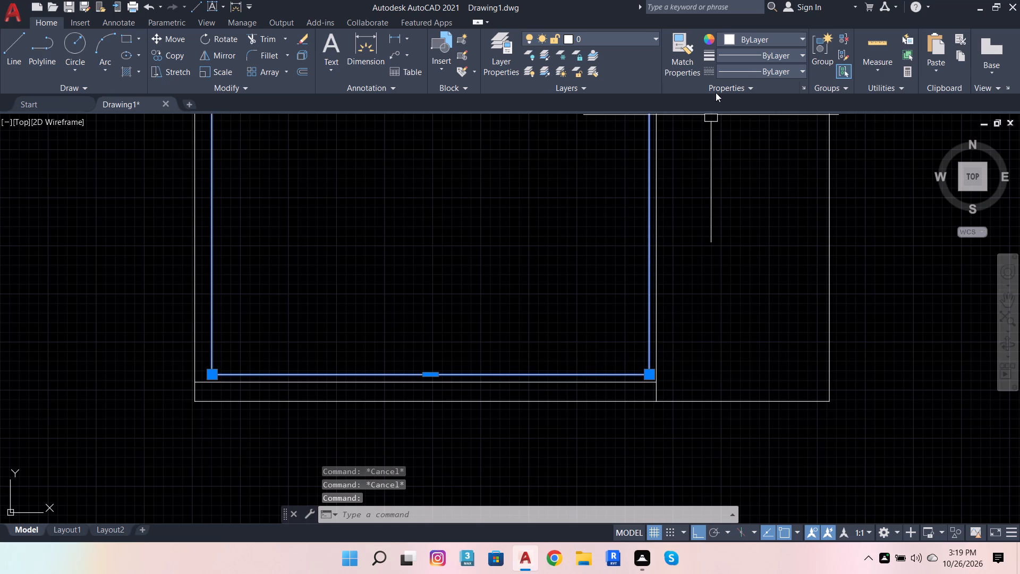
click(749, 66)
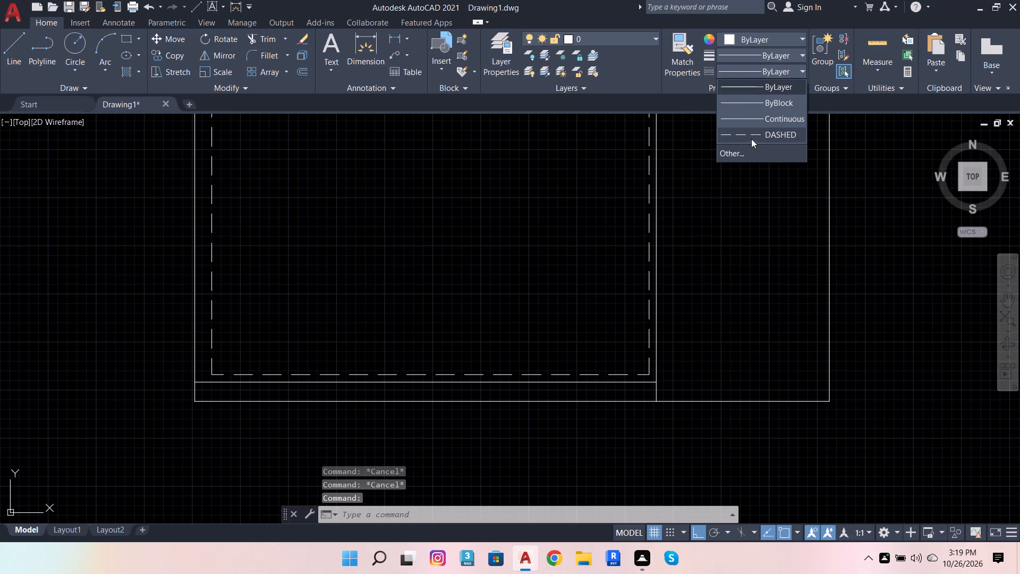
click(755, 135)
scroll(749, 265, down, 2)
key(Escape)
scroll(771, 319, down, 3)
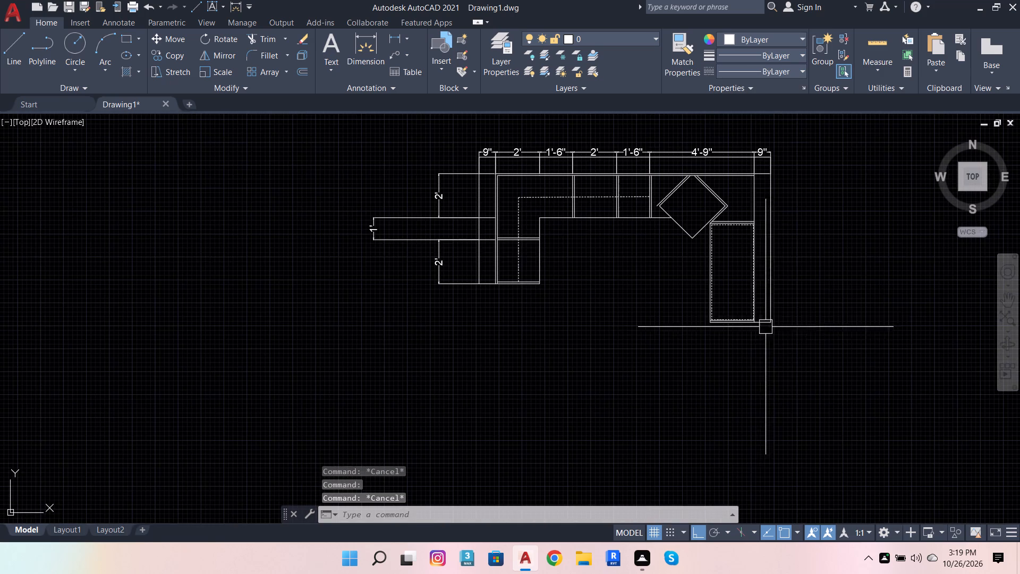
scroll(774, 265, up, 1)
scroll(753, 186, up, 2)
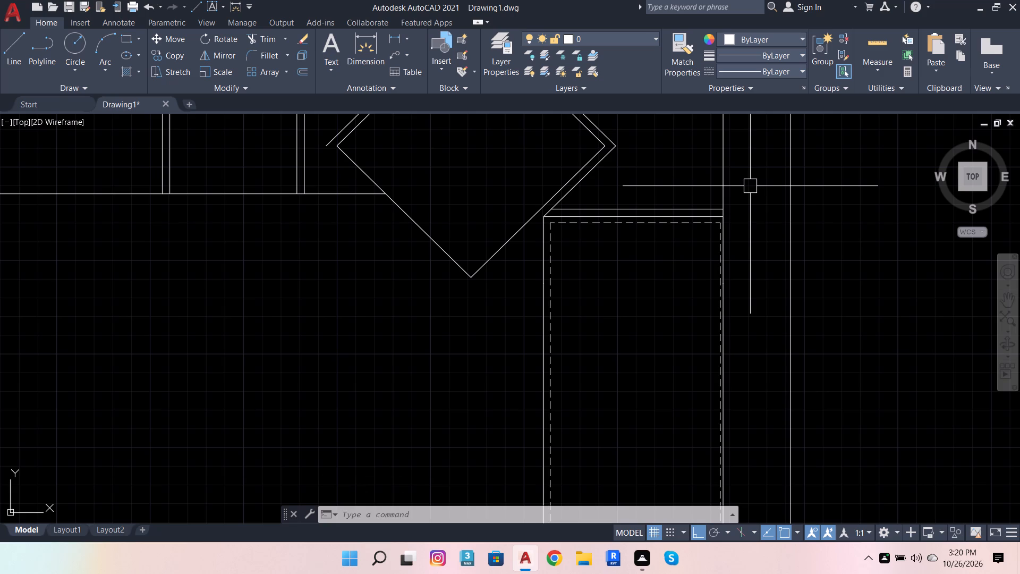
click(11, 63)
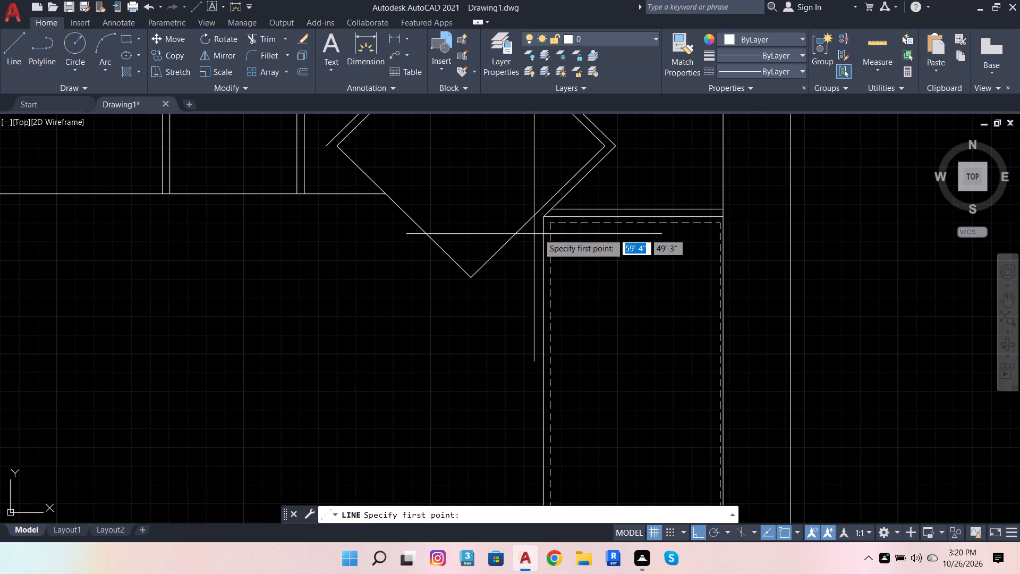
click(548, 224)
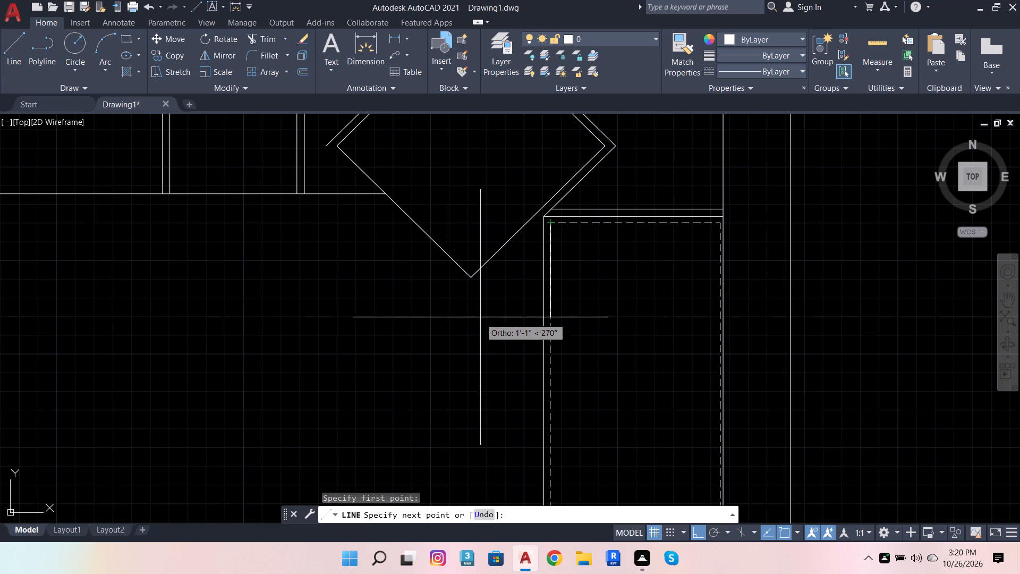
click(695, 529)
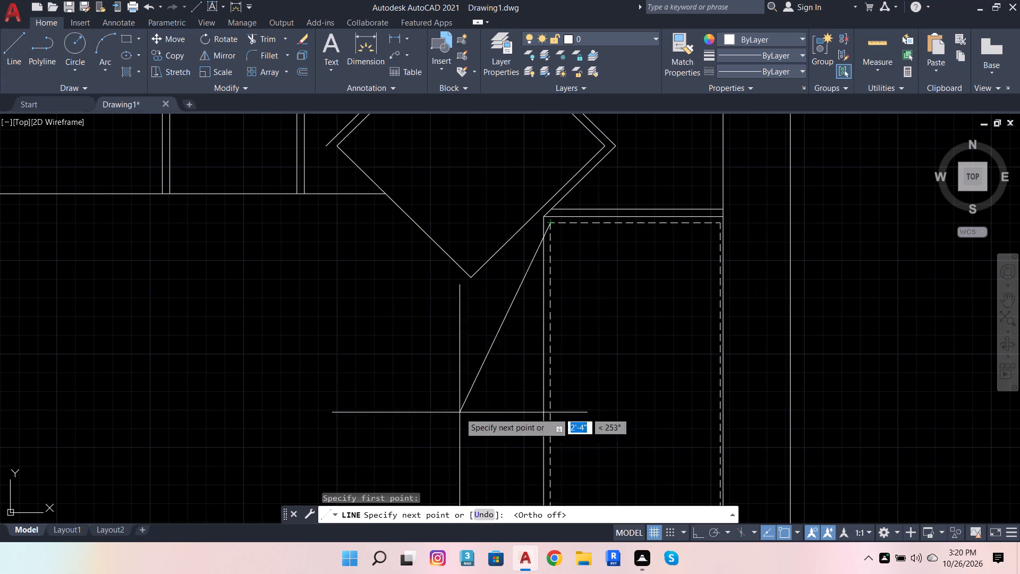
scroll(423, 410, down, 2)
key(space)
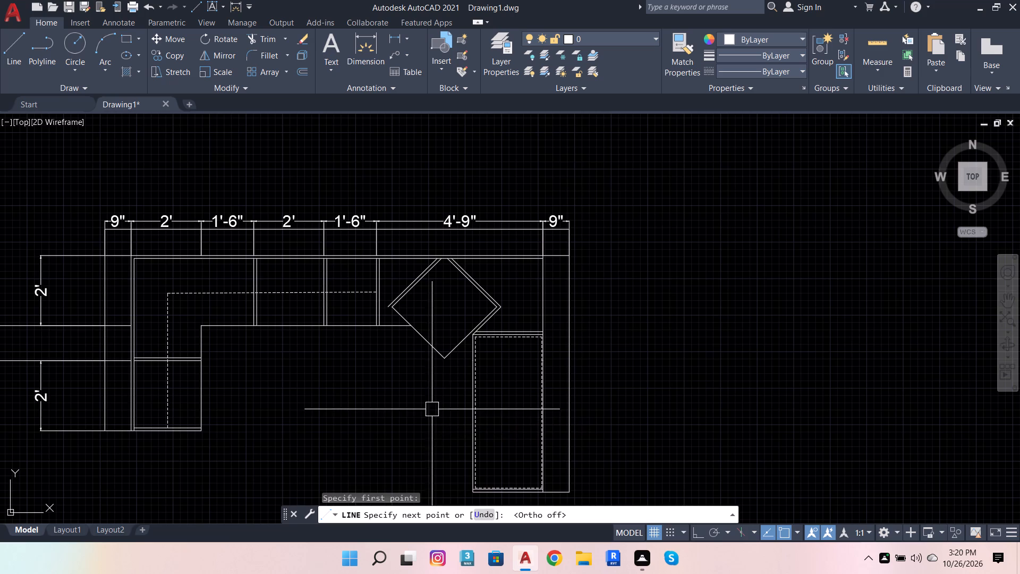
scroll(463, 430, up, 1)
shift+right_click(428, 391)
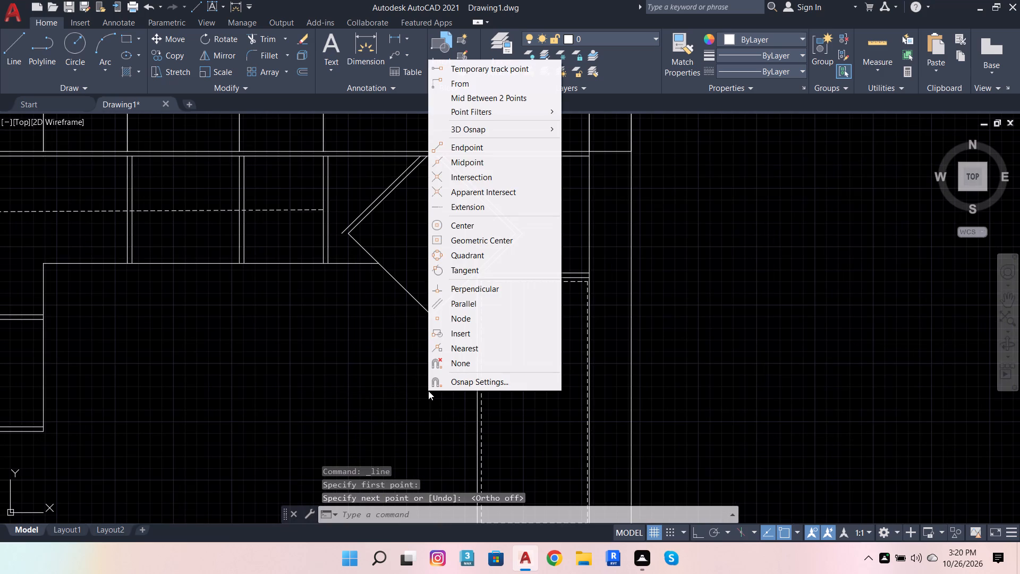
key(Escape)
Draw a horizontal line from the midpoint of the dashed rectangle's inner long side out into the room, away from the right counter.
click(13, 40)
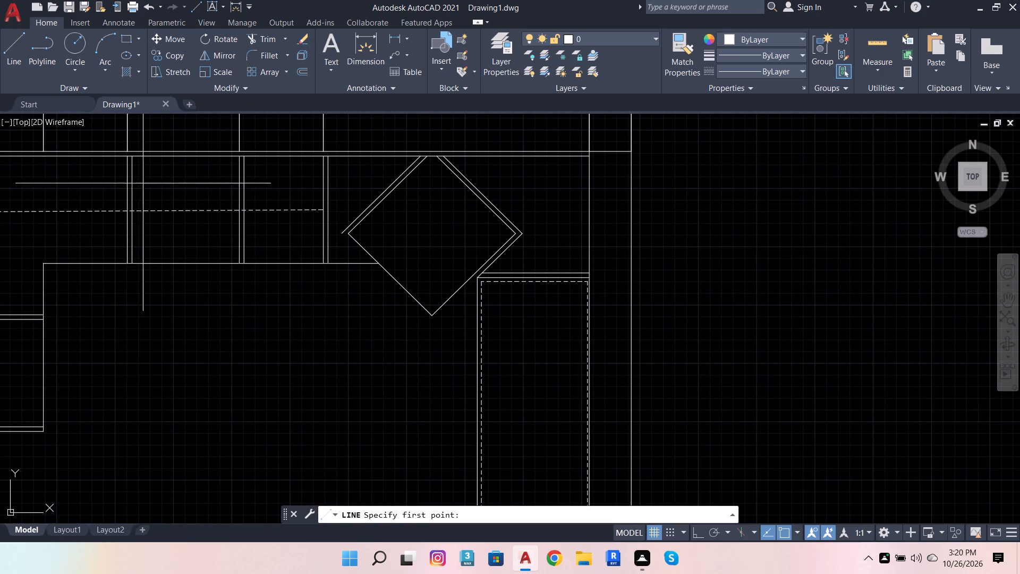
shift+right_click(345, 396)
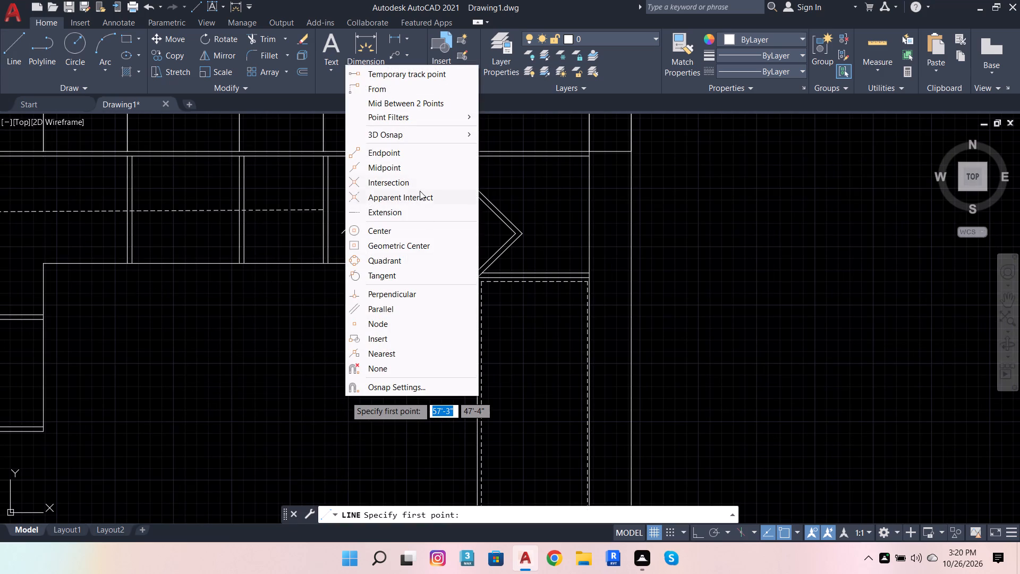
click(415, 171)
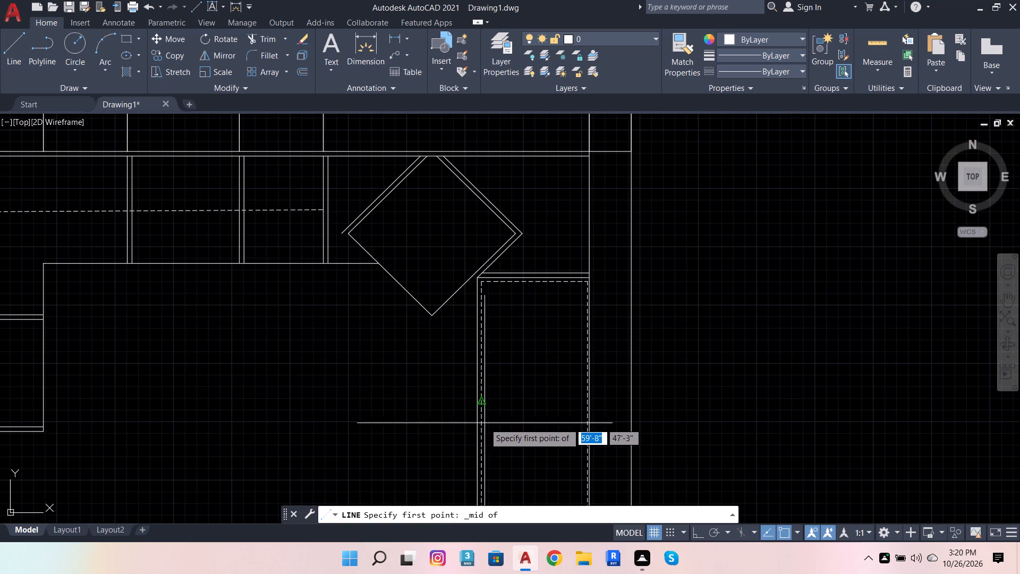
scroll(481, 418, down, 2)
scroll(481, 418, up, 3)
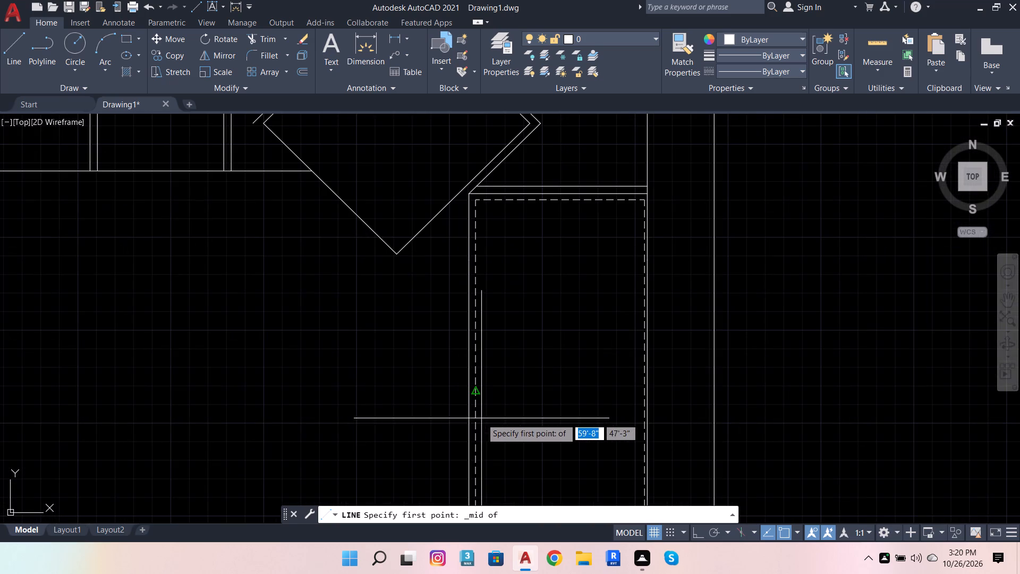
click(479, 390)
scroll(347, 403, down, 2)
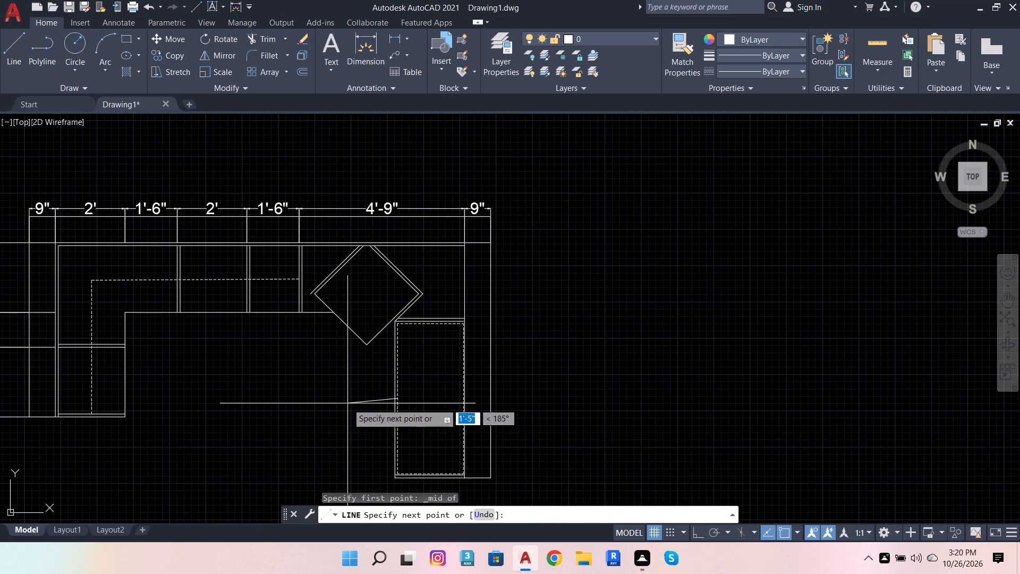
click(698, 534)
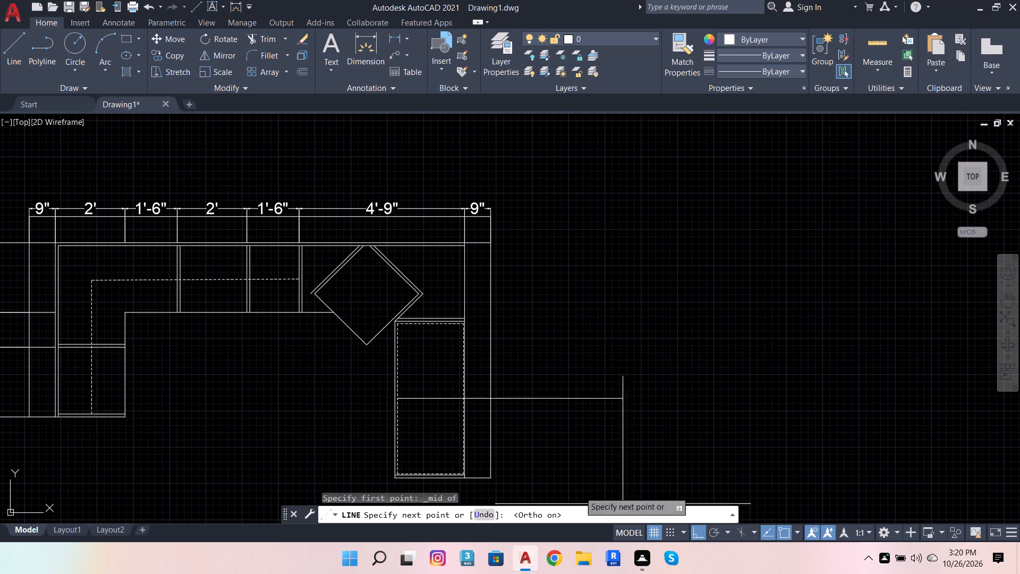
click(302, 412)
key(space)
Draw two connected diagonal lines from the dashed rectangle's upper inner corner to the horizontal line's midpoint and on to its lower inner corner.
key(space)
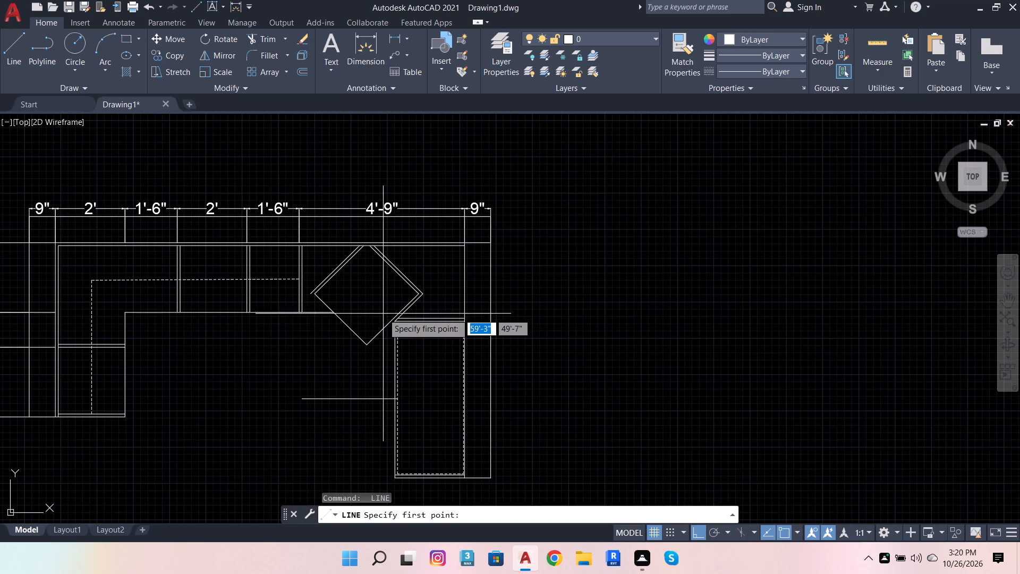
scroll(392, 336, up, 4)
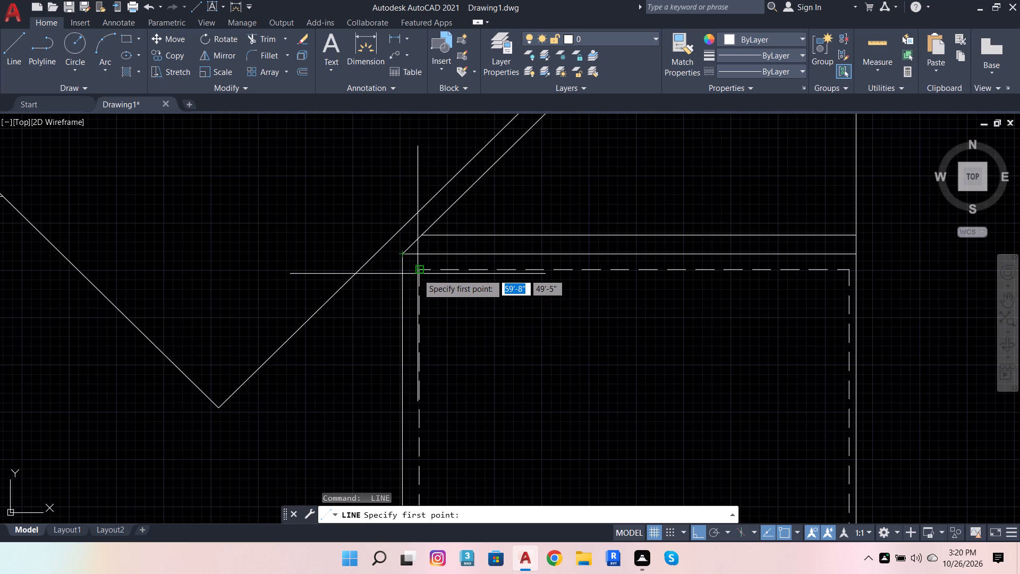
click(418, 271)
scroll(418, 271, down, 3)
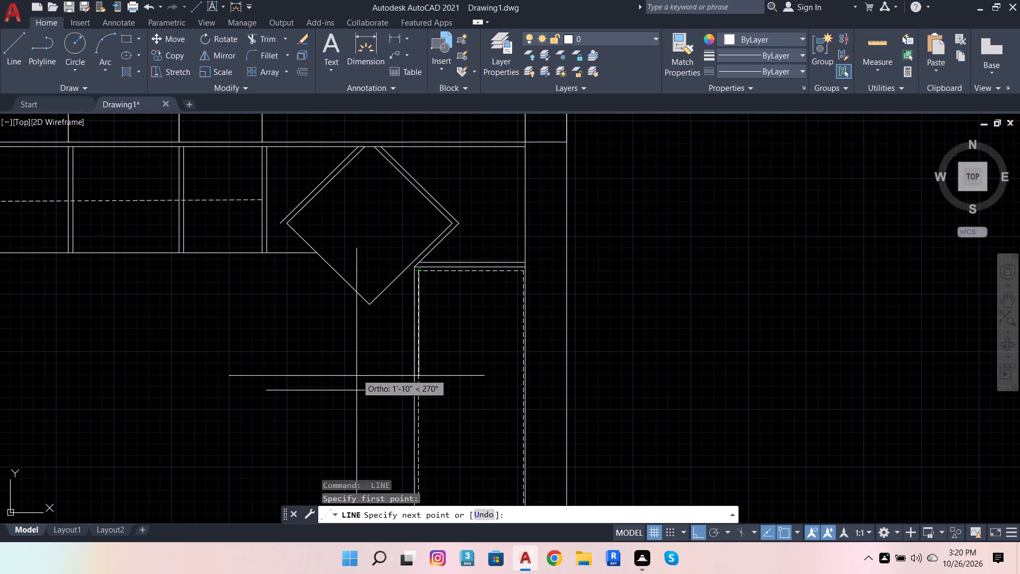
click(691, 534)
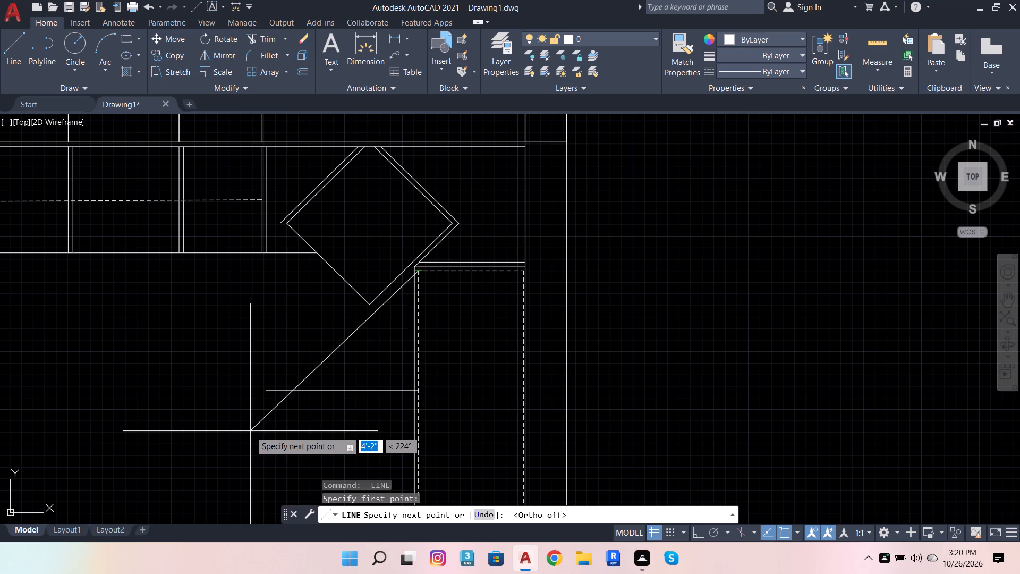
shift+right_click(250, 431)
click(340, 204)
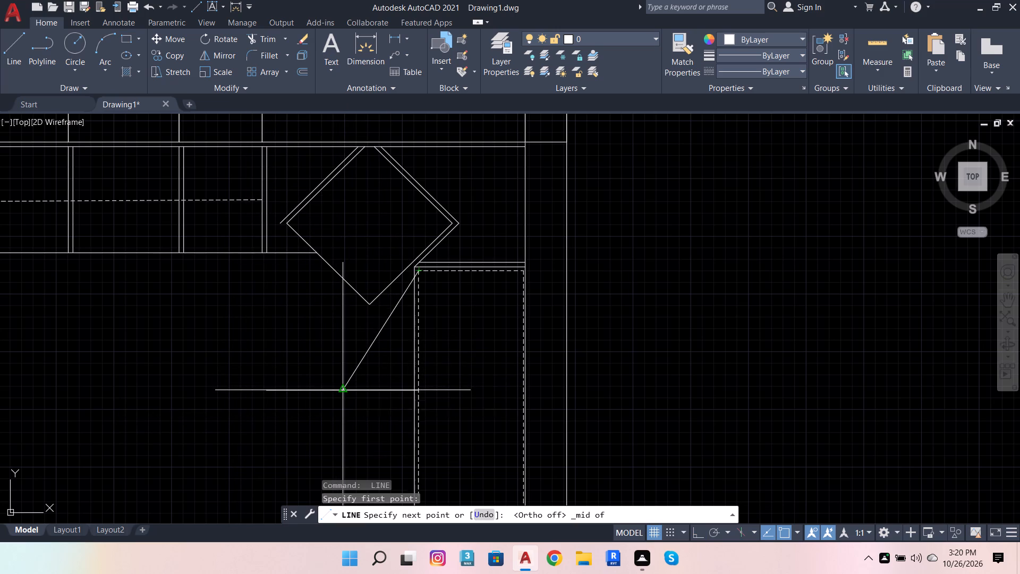
click(344, 391)
scroll(353, 373, down, 4)
scroll(358, 398, up, 5)
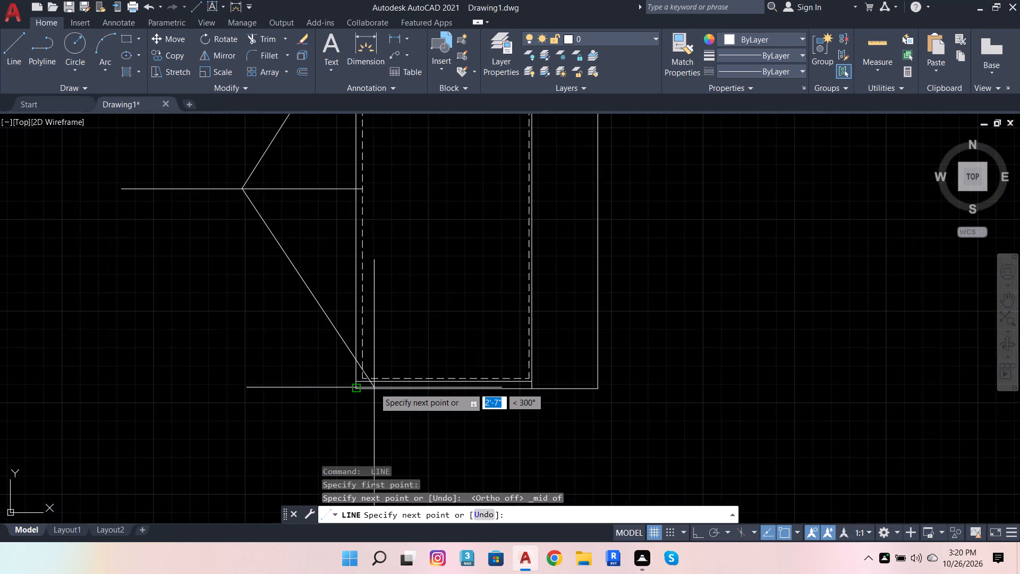
scroll(374, 387, up, 2)
click(338, 366)
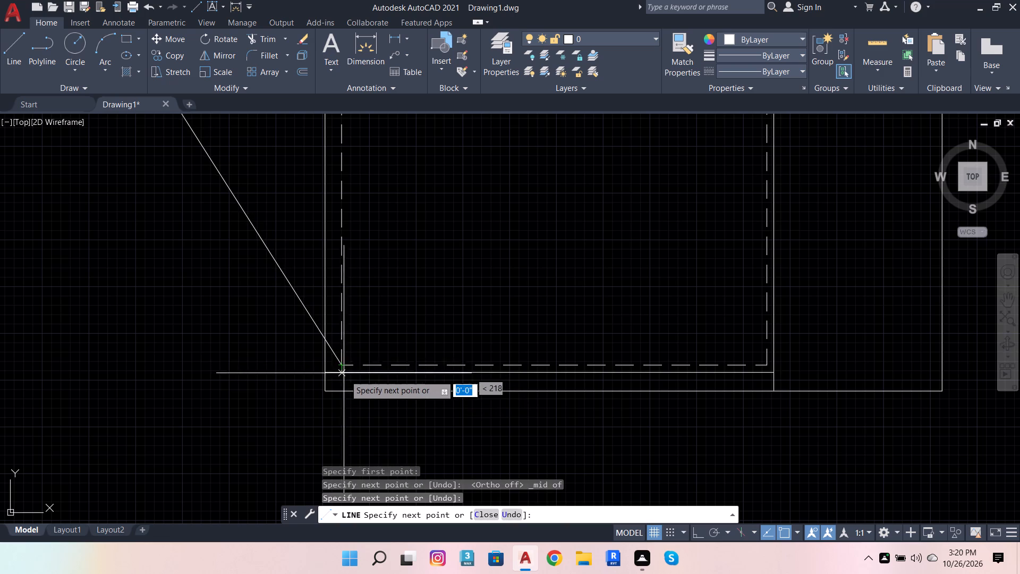
scroll(368, 443, down, 3)
key(Escape)
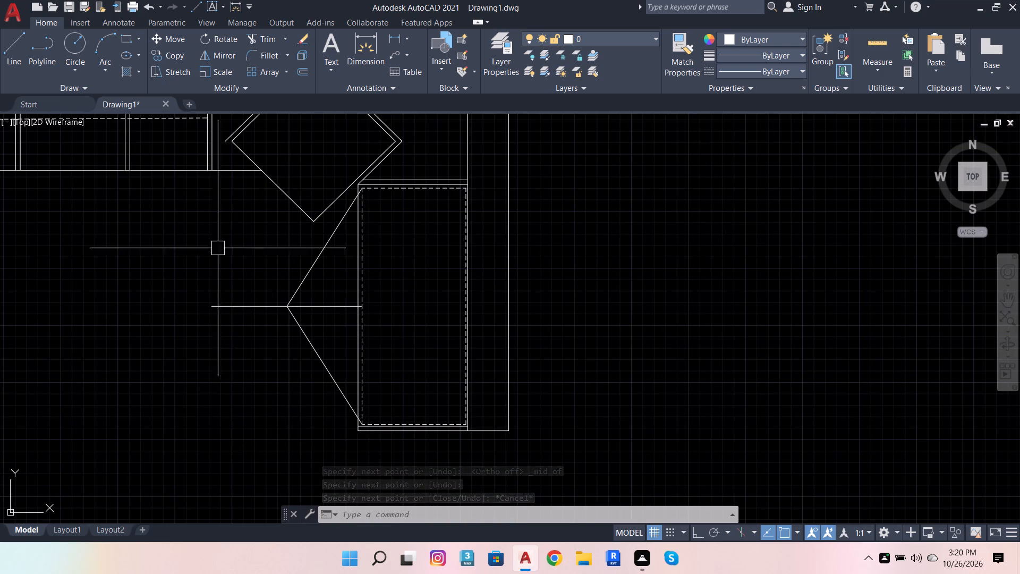
Draw a three-point arc from the diagonals' meeting point, crossing the dashed edge below the horizontal line and ending just inside the counter.
click(104, 38)
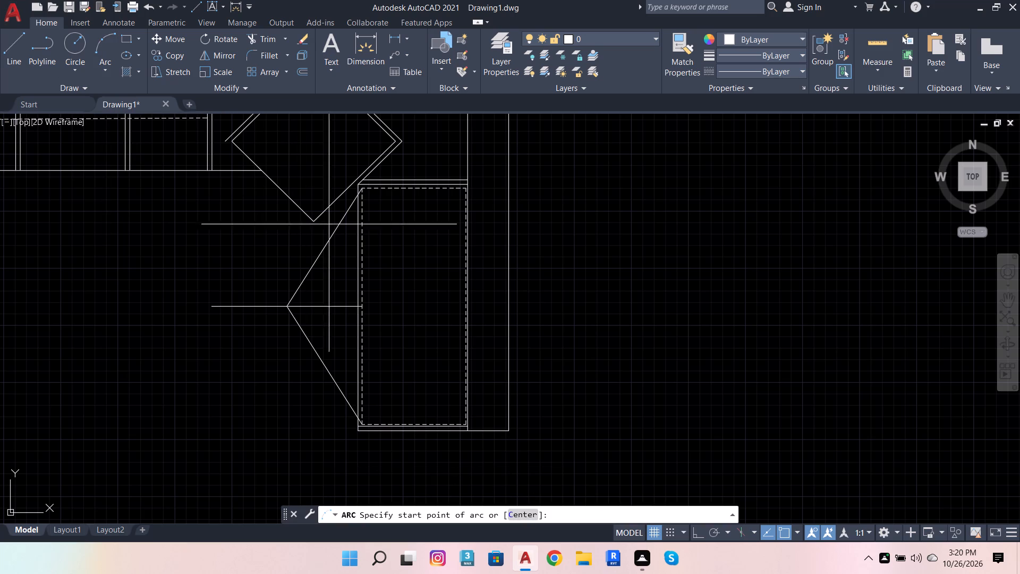
click(290, 307)
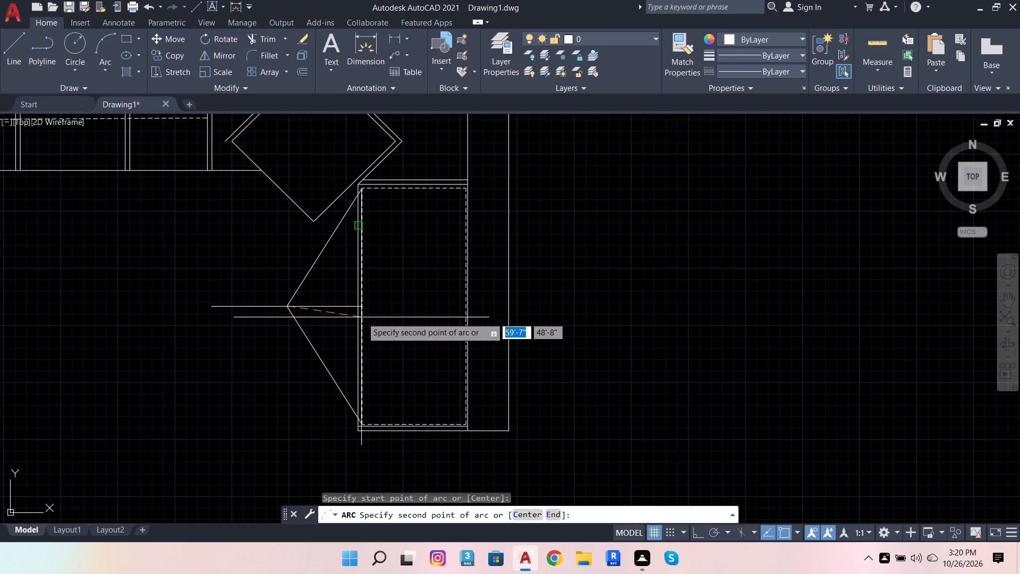
scroll(361, 307, up, 3)
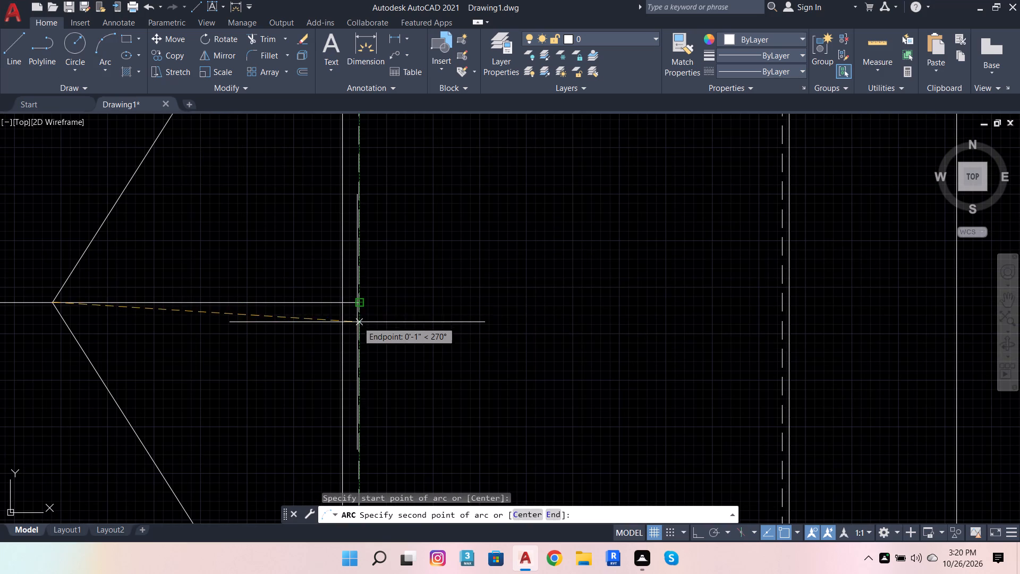
click(360, 347)
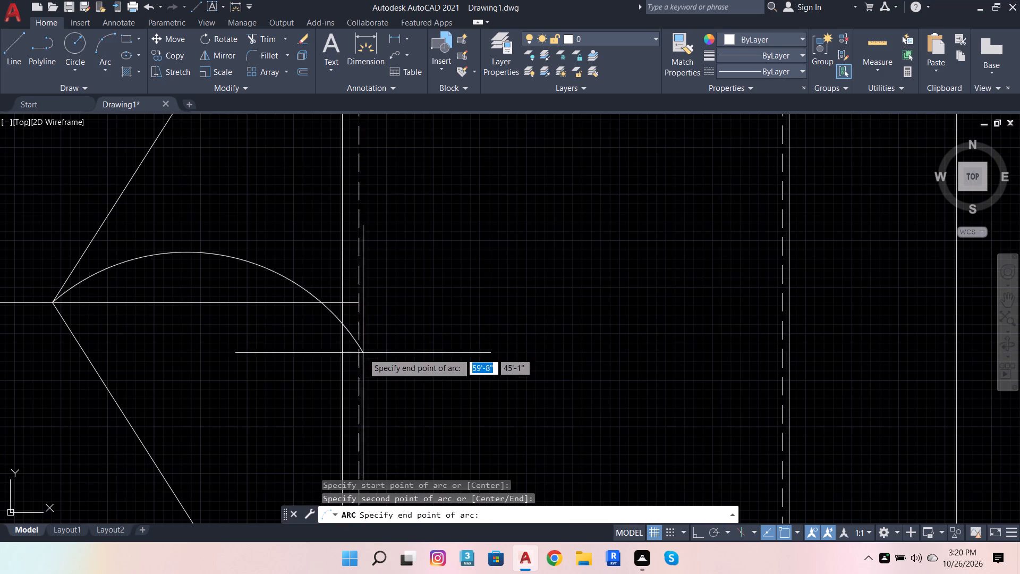
click(386, 374)
Mirror the arc about the horizontal line, keeping the original arc.
scroll(395, 370, down, 1)
click(392, 369)
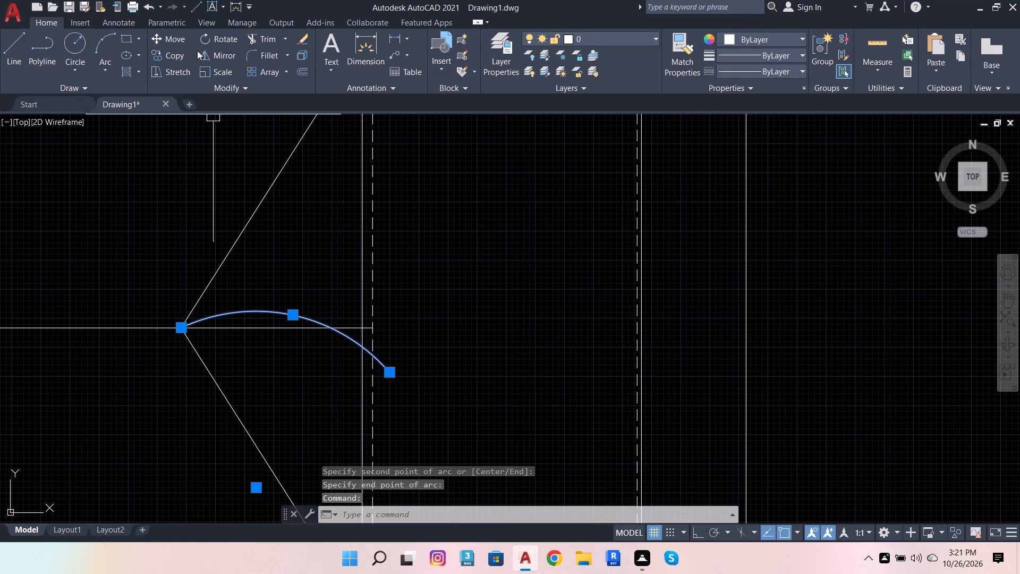
click(213, 55)
click(372, 328)
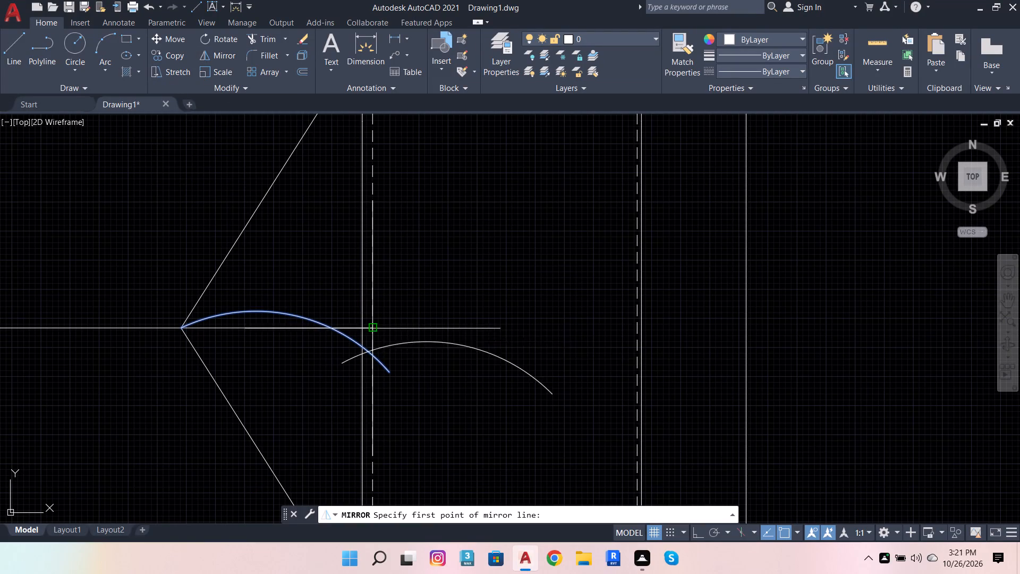
click(693, 535)
click(520, 314)
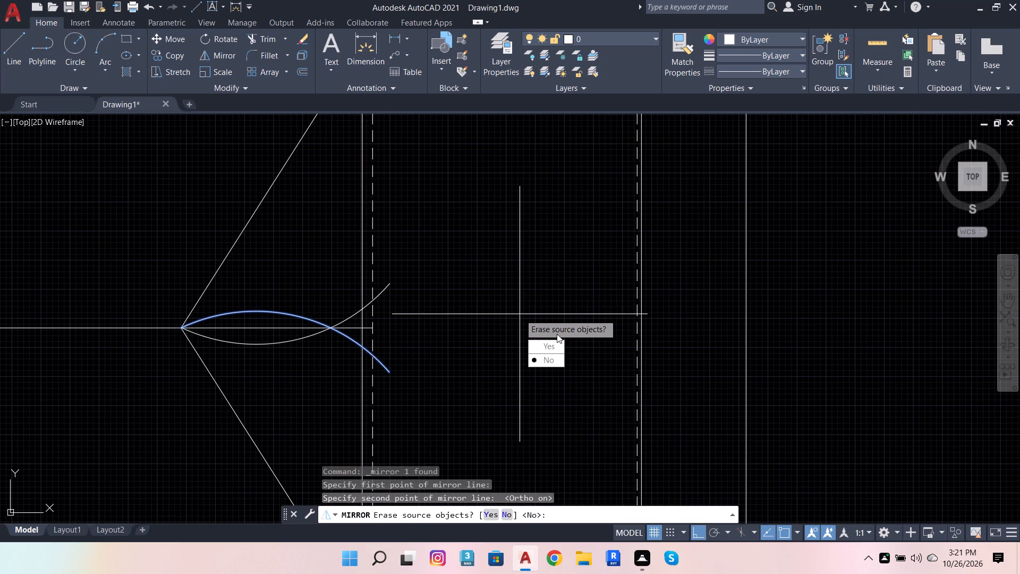
drag(555, 362, 520, 313)
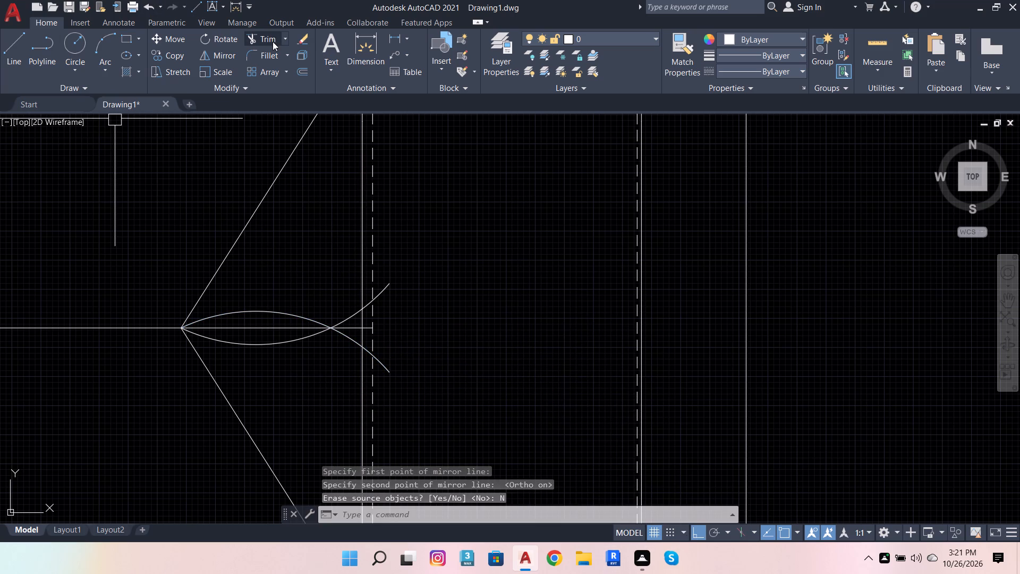
Trim away the horizontal line between the diagonals' meeting point and the counter, and cut both arc ends at the dashed edge.
click(262, 36)
click(249, 330)
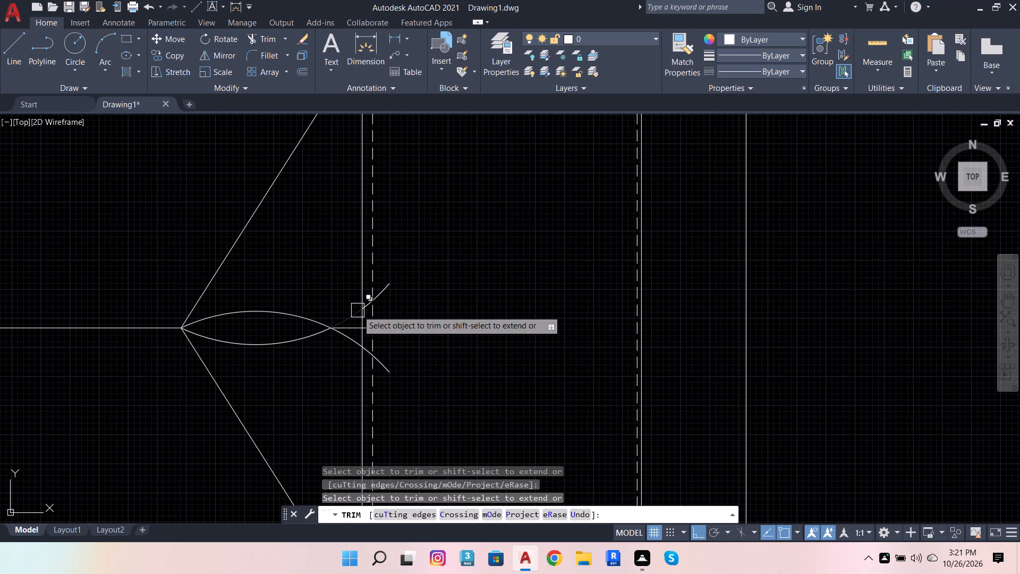
scroll(321, 319, up, 2)
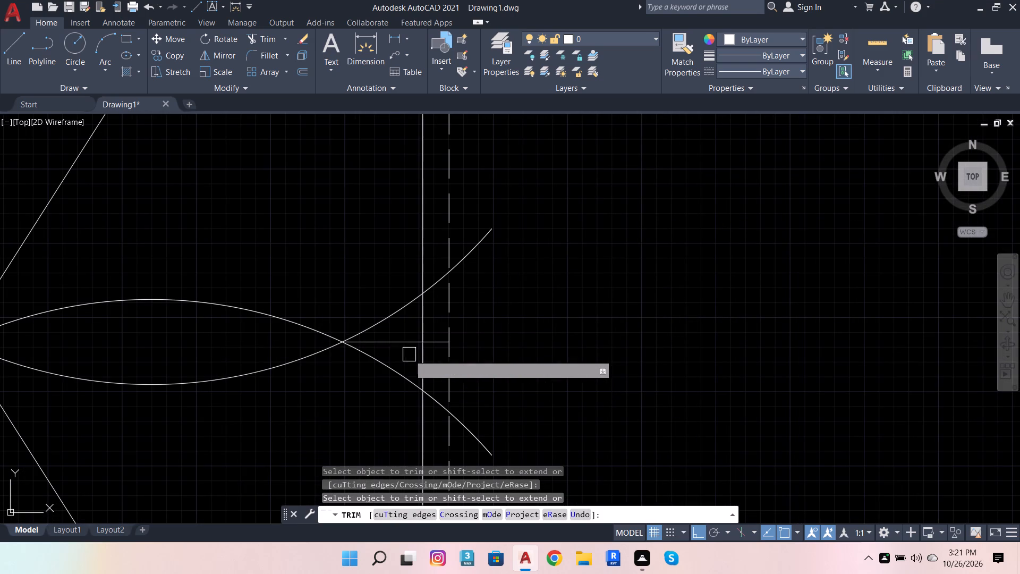
click(402, 340)
scroll(438, 344, up, 2)
click(436, 339)
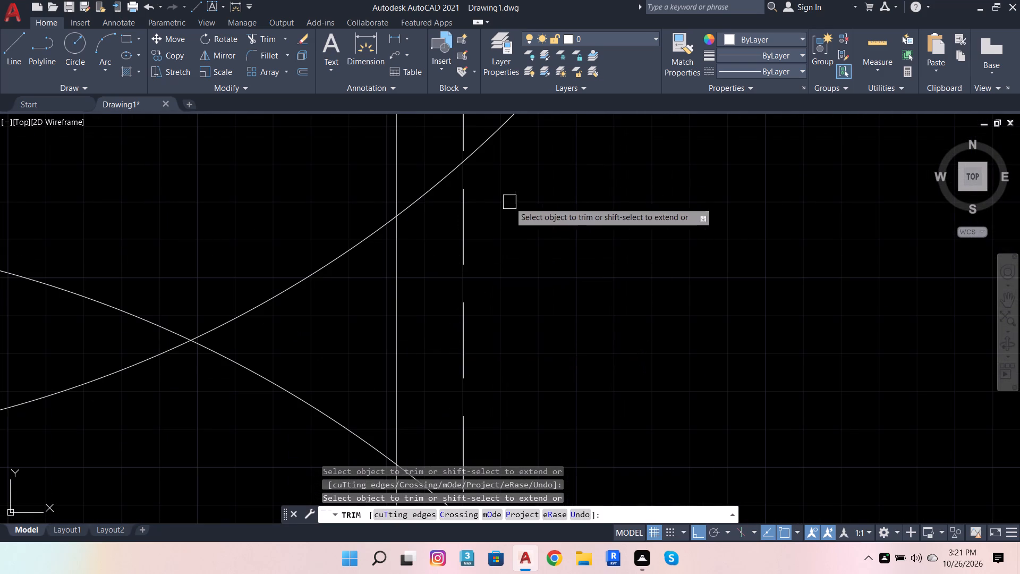
scroll(515, 239, down, 2)
click(527, 181)
click(525, 379)
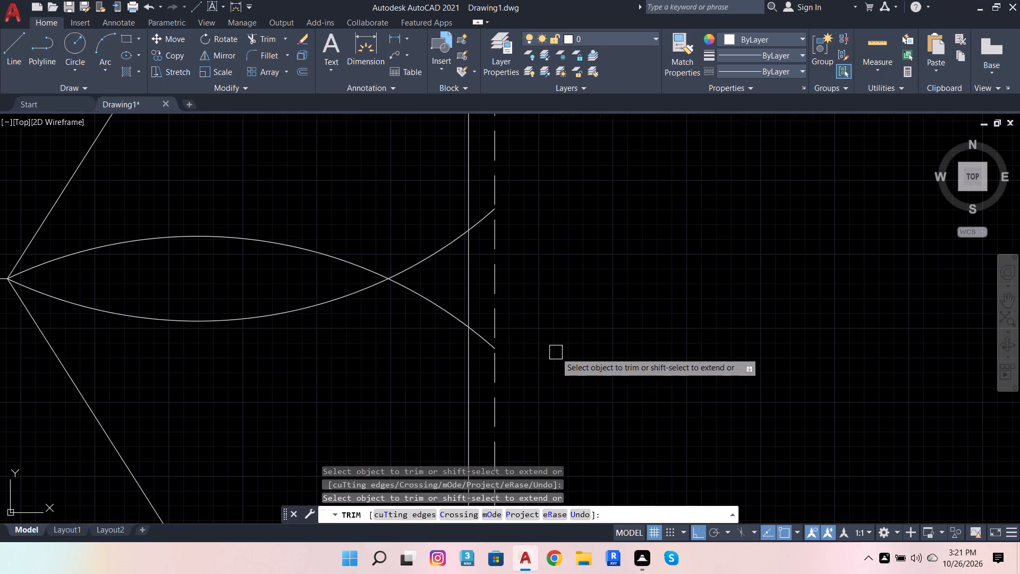
Remove the leftover piece of horizontal line outside the diagonals' meeting point.
scroll(556, 352, down, 2)
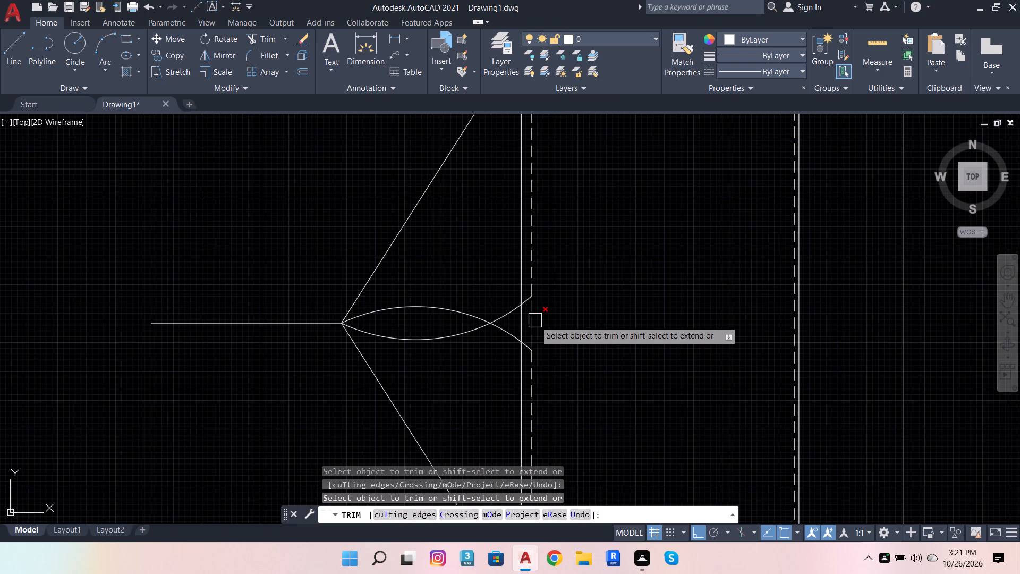
scroll(535, 320, up, 1)
scroll(571, 331, down, 2)
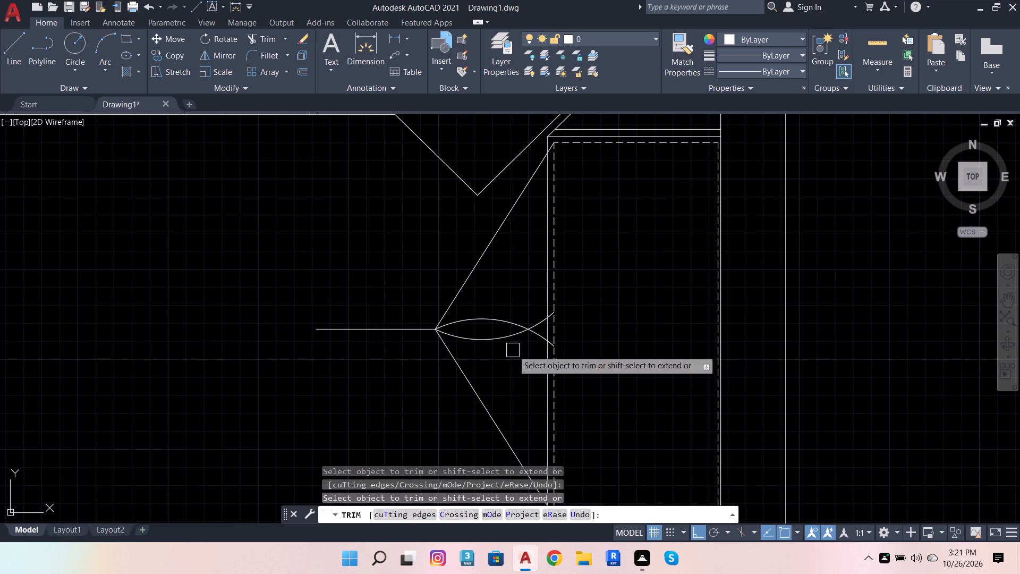
click(379, 327)
key(Escape)
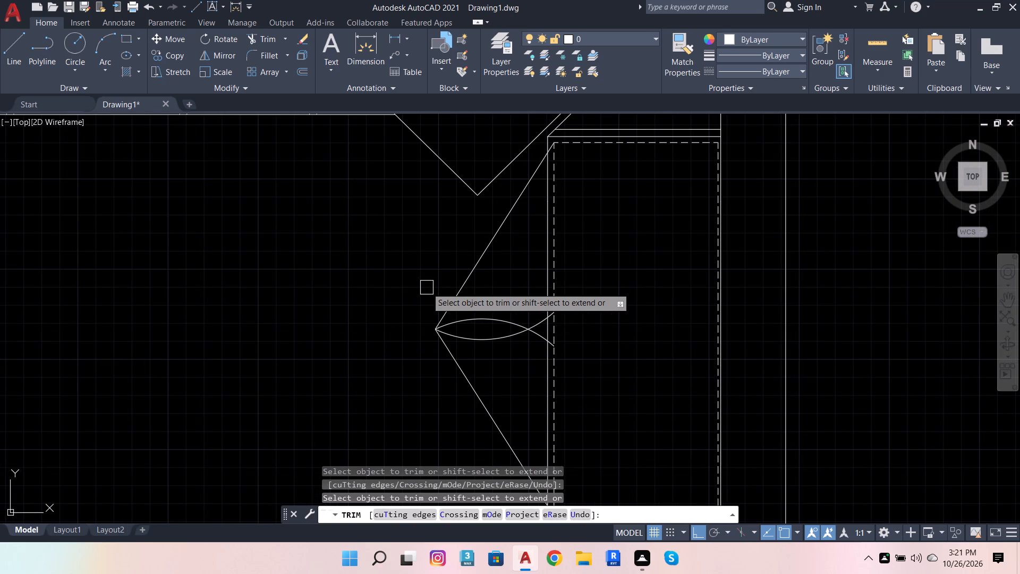
key(Escape)
key(Escape)
key(Escape)
key(Escape)
Change the linetype of the two diagonal lines and both arcs beside the right counter to DASHED.
click(511, 367)
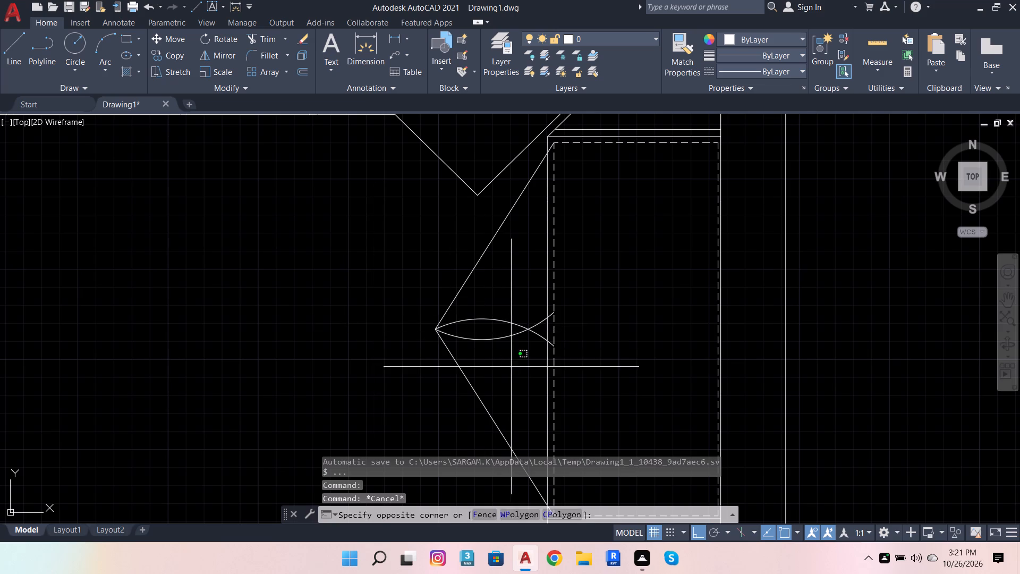
click(411, 292)
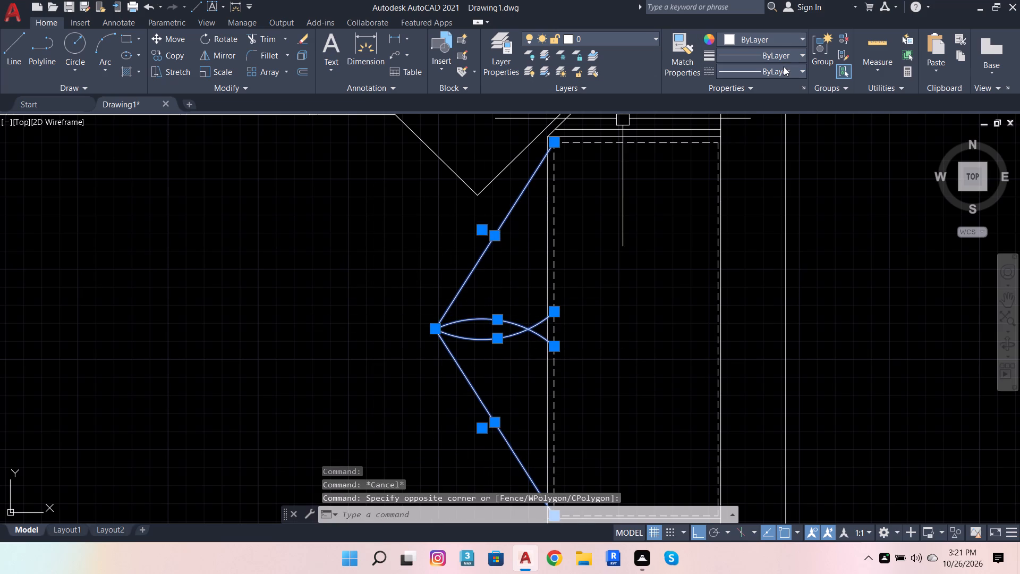
click(789, 73)
click(773, 133)
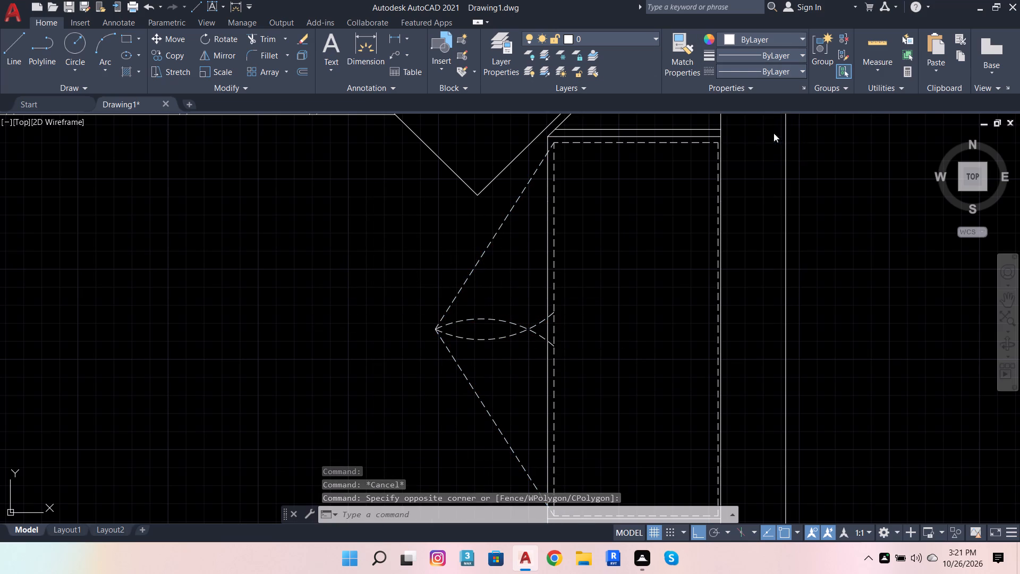
key(Escape)
key(Escape)
key(Escape)
key(Escape)
key(Escape)
key(Escape)
key(Escape)
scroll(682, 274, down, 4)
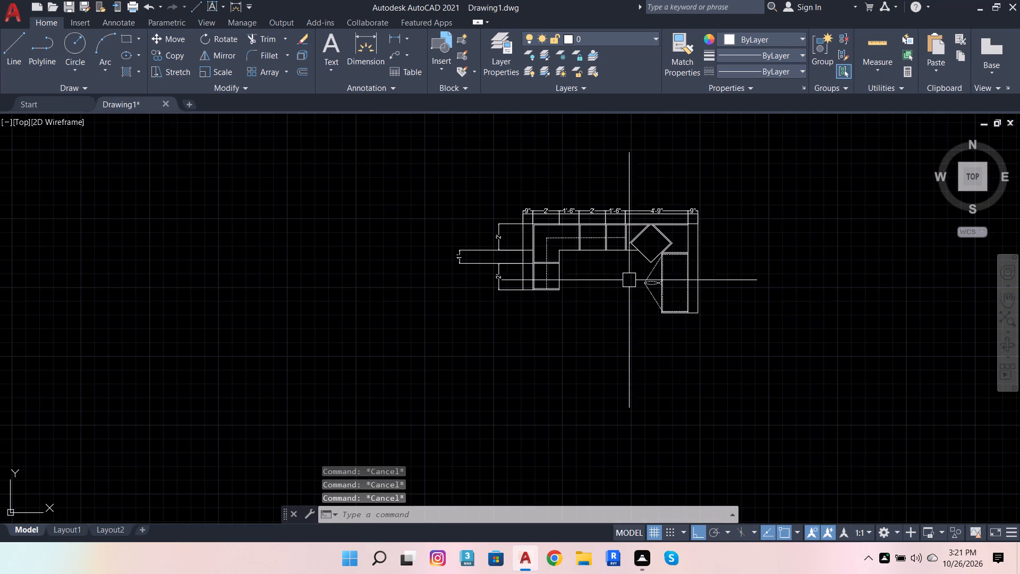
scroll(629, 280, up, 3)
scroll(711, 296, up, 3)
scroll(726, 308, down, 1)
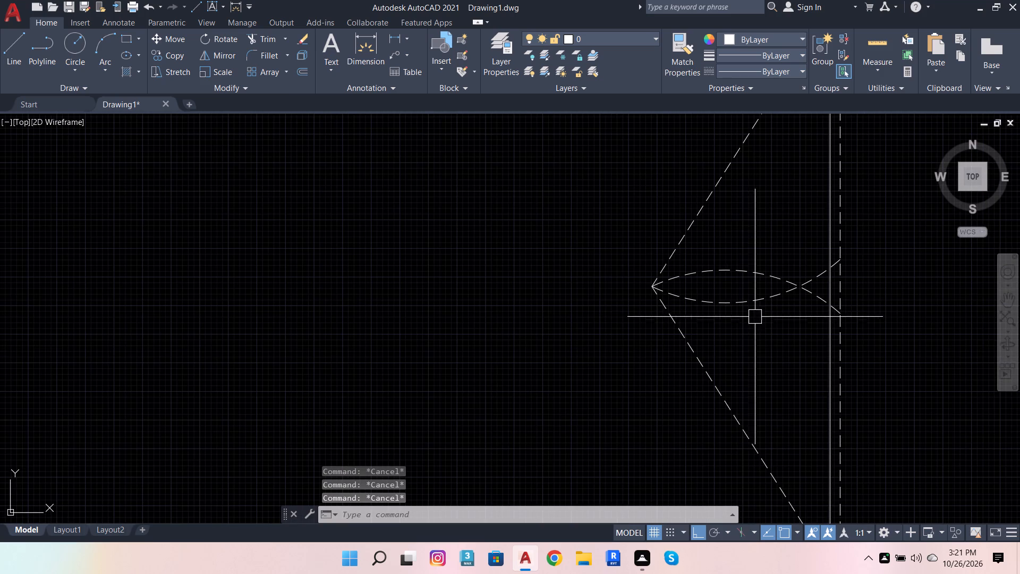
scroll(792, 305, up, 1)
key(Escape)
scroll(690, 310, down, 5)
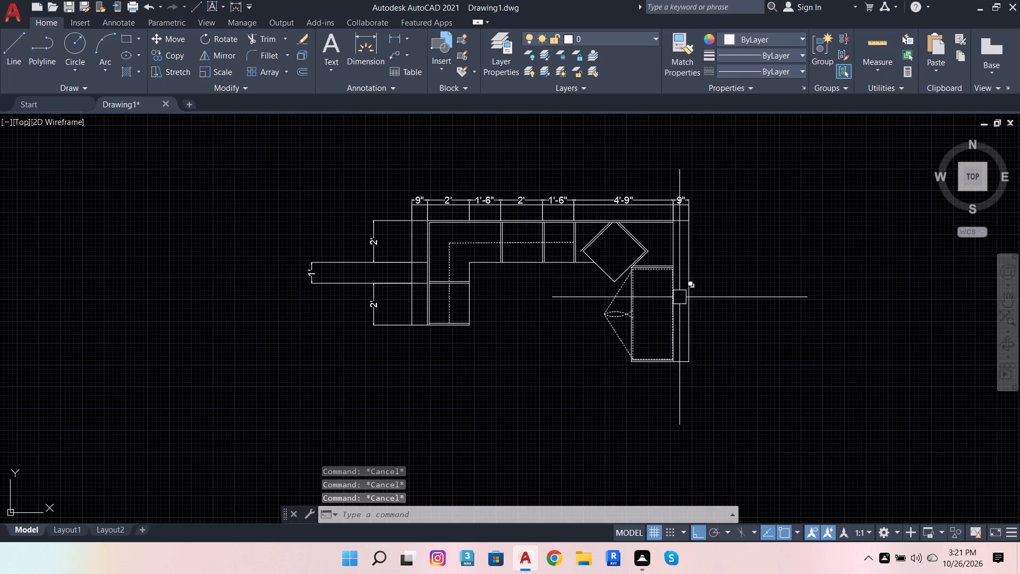
Undo the dashed linetype change, the leftover line removal and the trimming of the opening symbol beside the right counter.
key(Escape)
scroll(670, 312, up, 2)
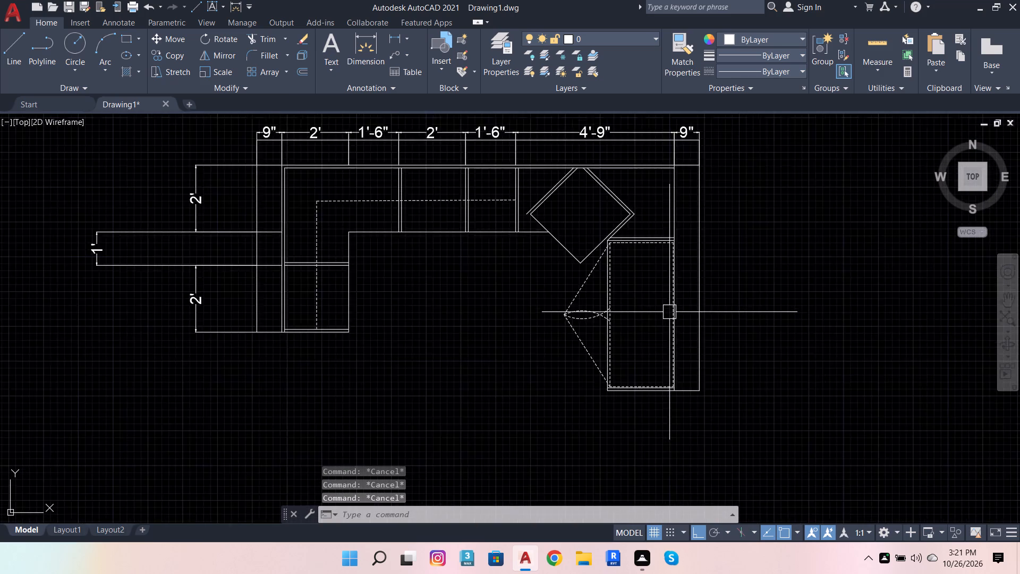
key(ctrl+z)
key(ctrl+z)
key(ctrl+z)
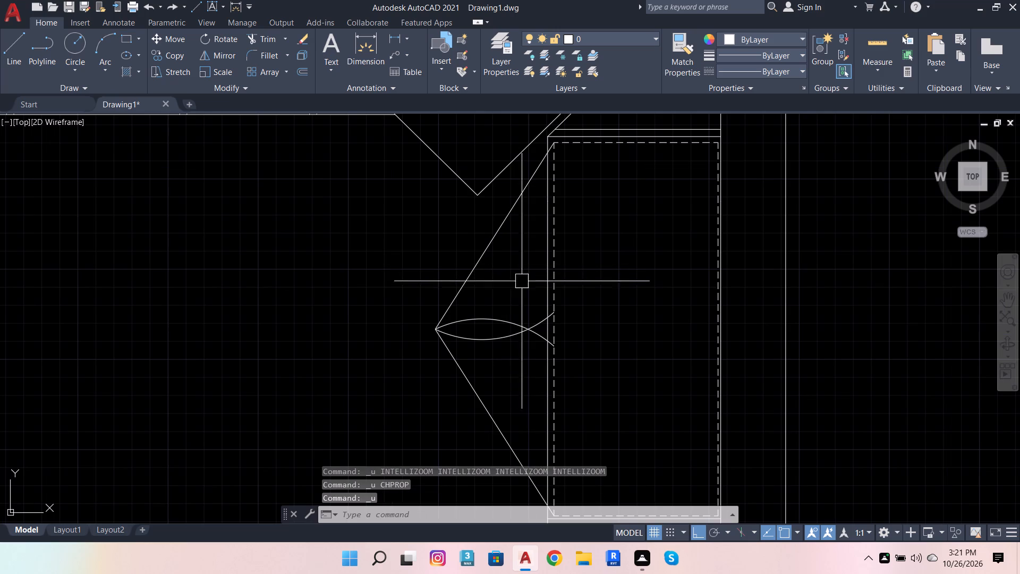
key(ctrl+z)
scroll(589, 314, down, 2)
scroll(438, 319, up, 2)
Offset the horizontal line through the diagonals' meeting point by 2" both upward and downward.
click(394, 325)
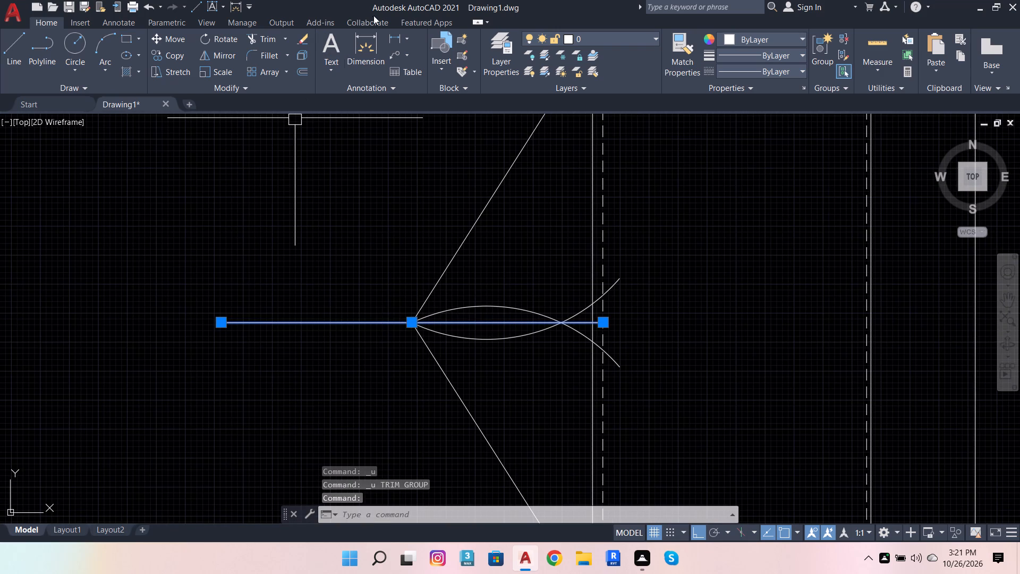
click(301, 77)
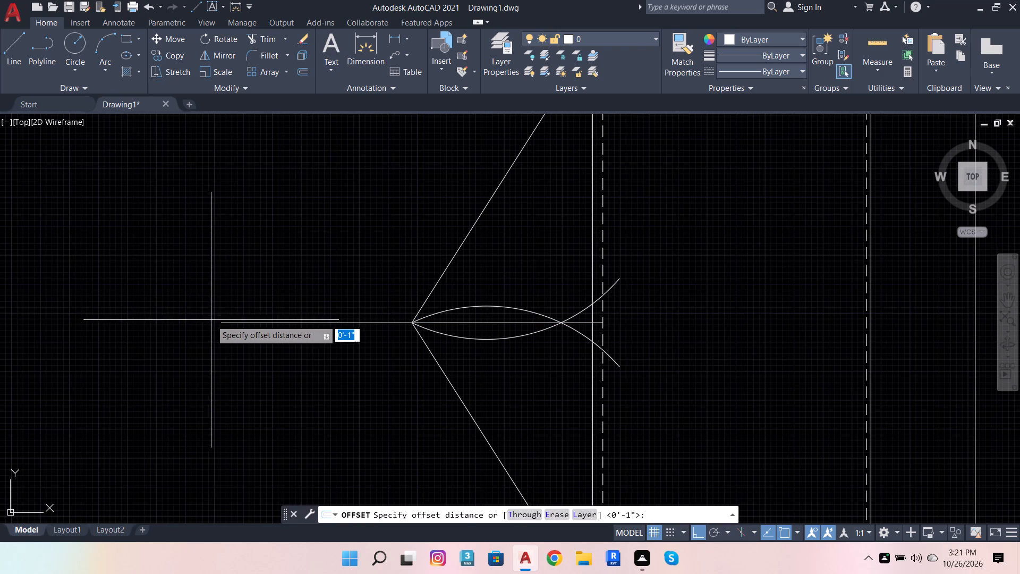
click(223, 323)
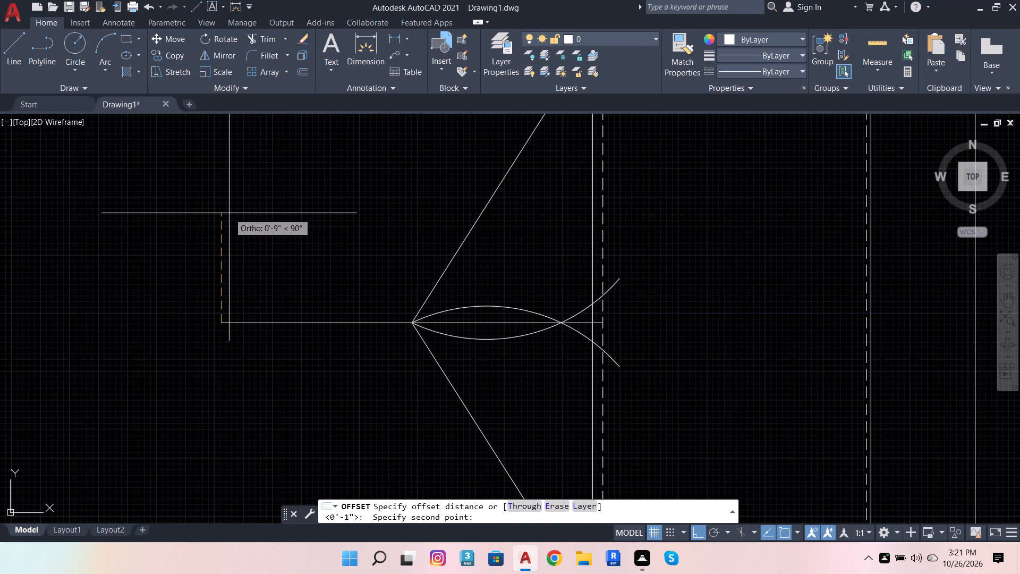
key(2)
key(Return)
click(229, 213)
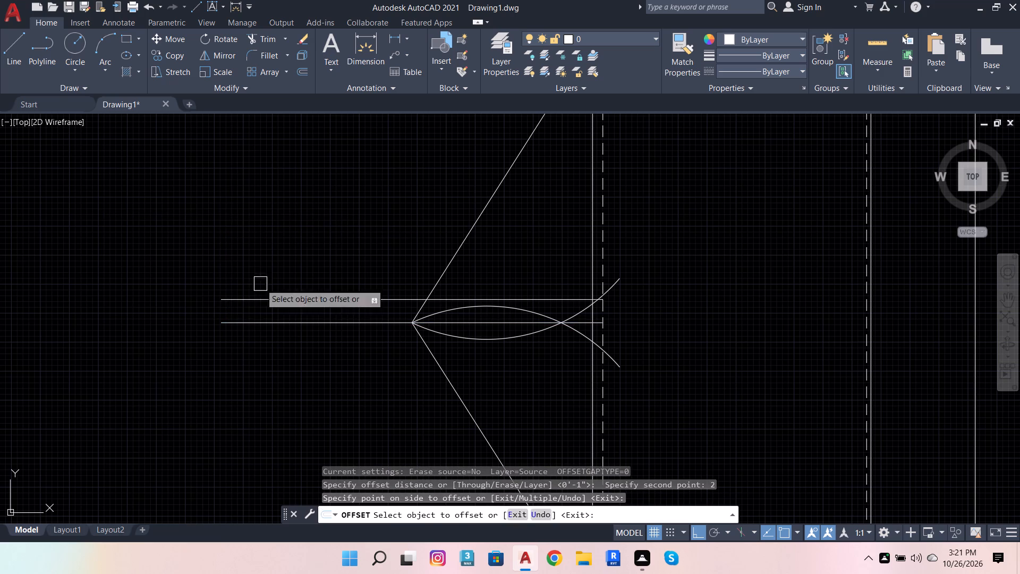
click(343, 324)
click(353, 385)
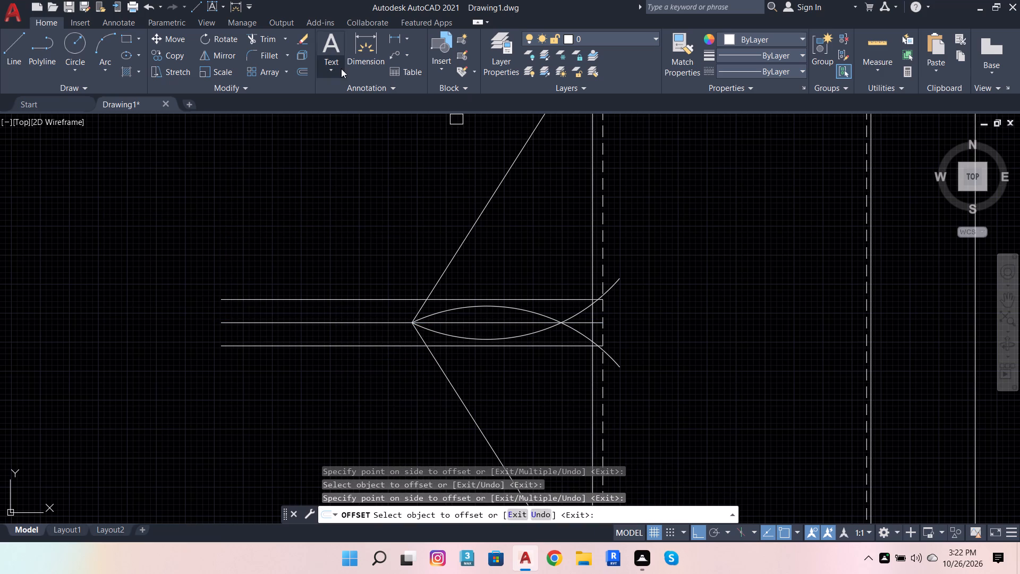
key(Escape)
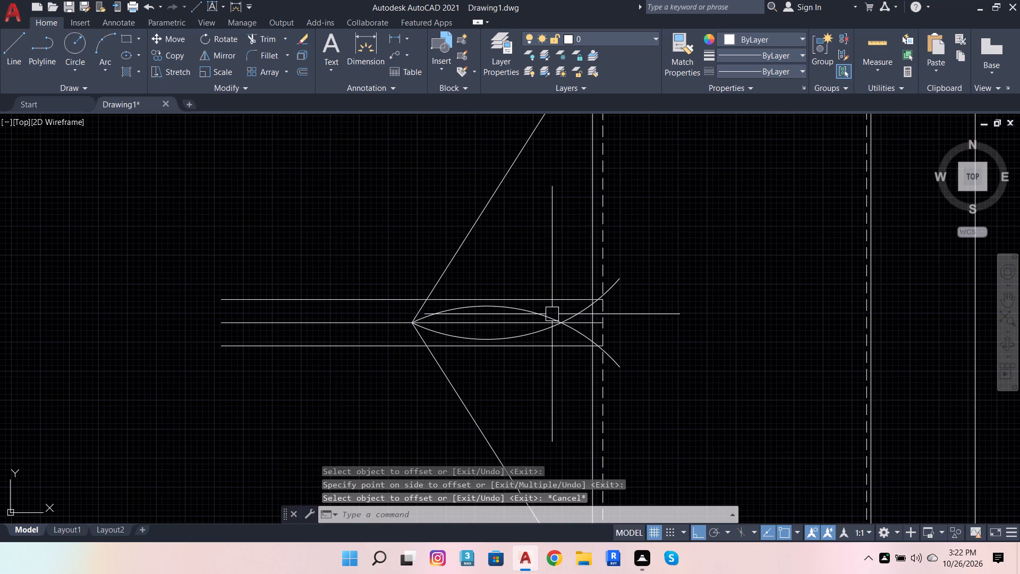
Erase both existing arcs of the opening symbol.
click(552, 314)
click(532, 333)
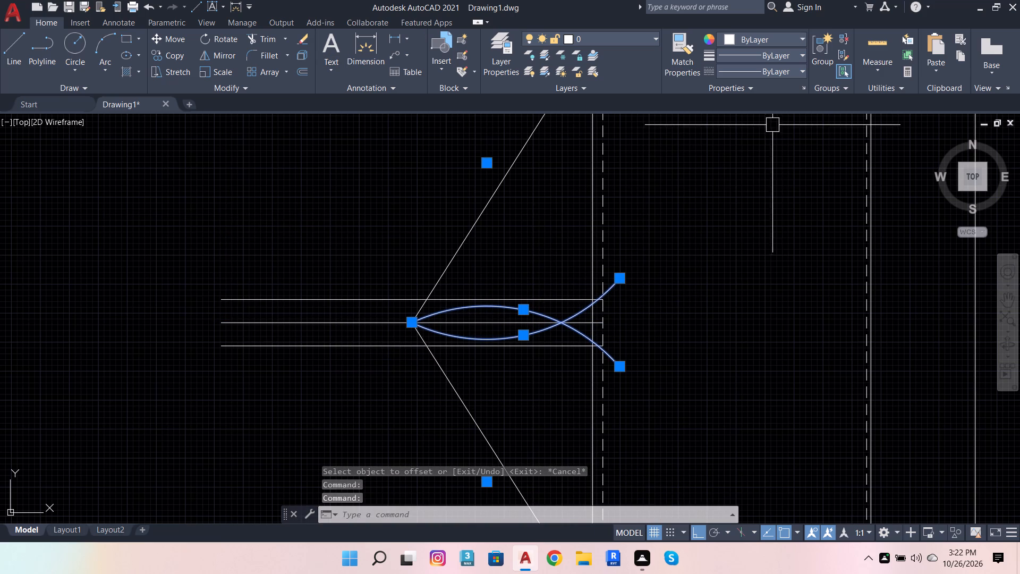
key(shift+Delete)
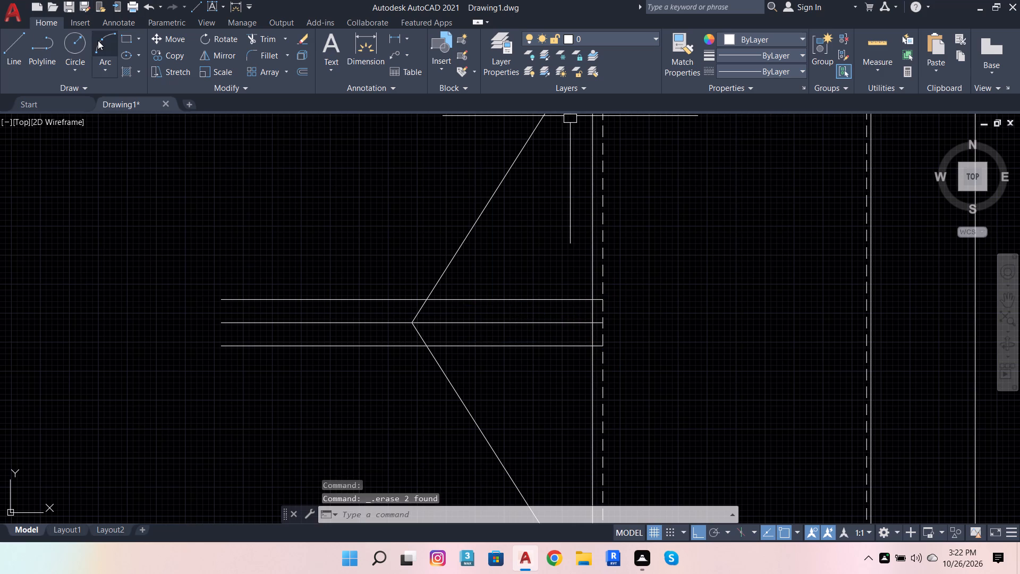
Draw two three-point arcs from the offset lines' intersections with the diagonals, through the middle line at the counter edge, ending past the dashed line.
click(98, 40)
click(426, 300)
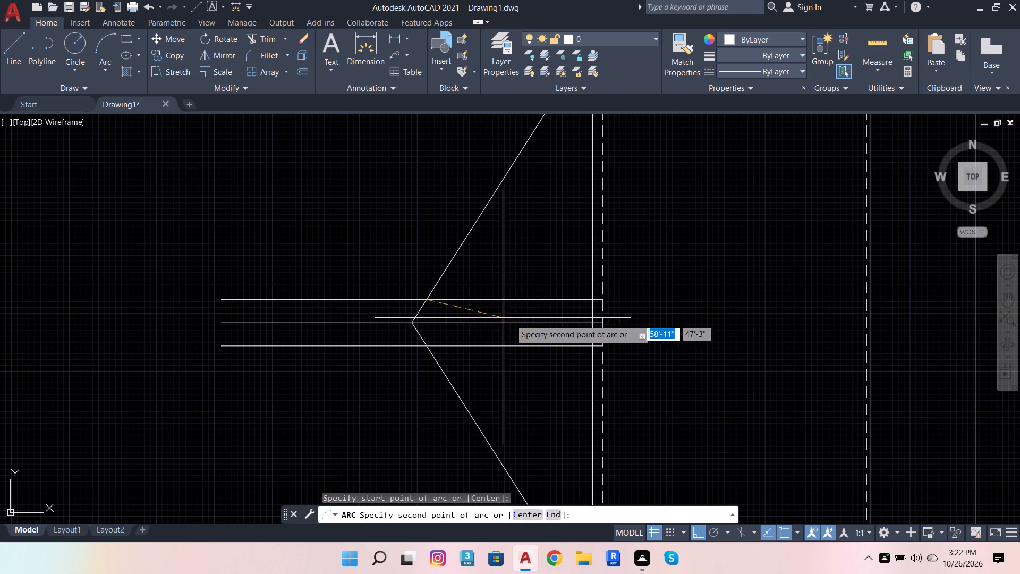
click(598, 323)
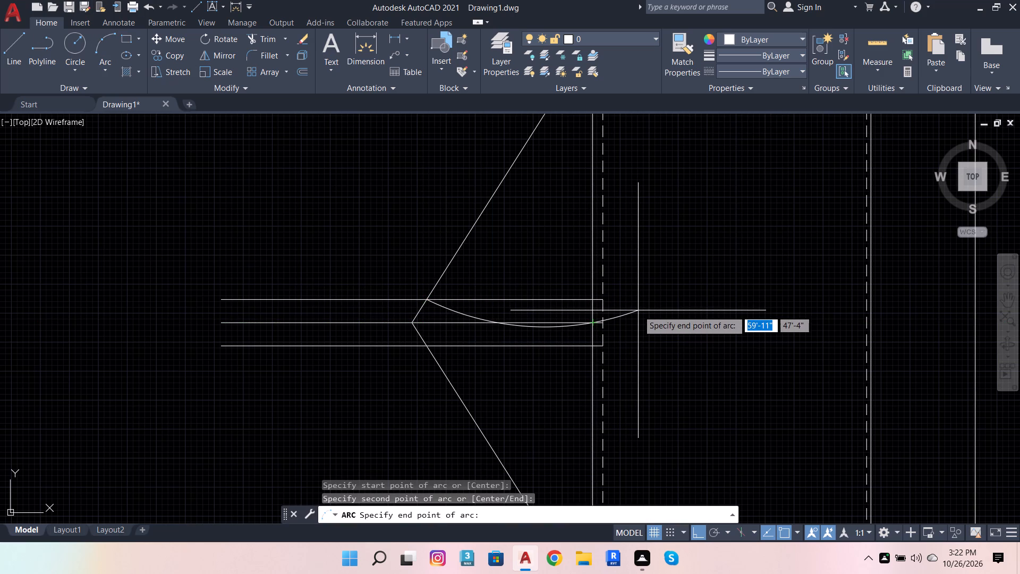
click(638, 310)
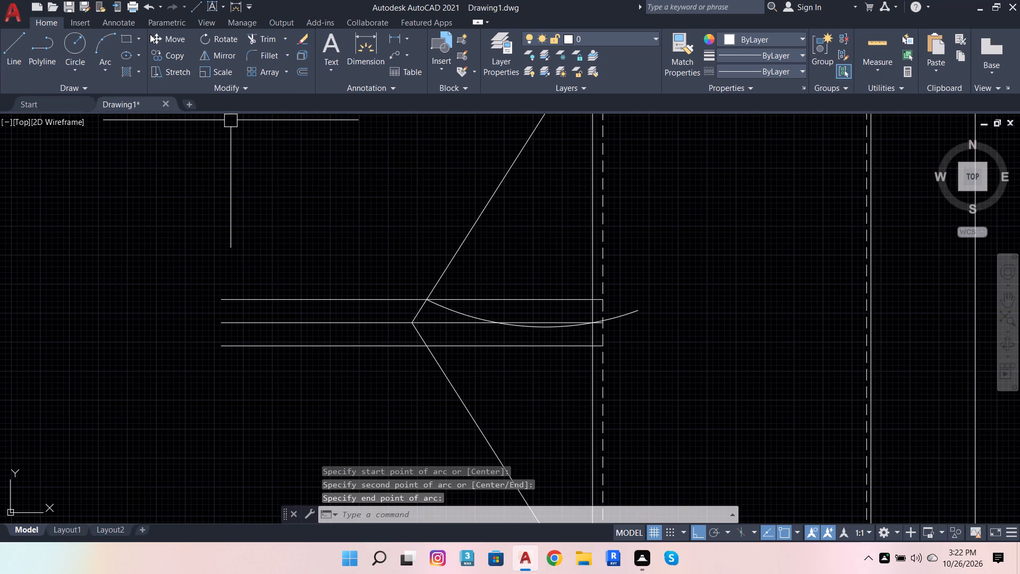
click(106, 41)
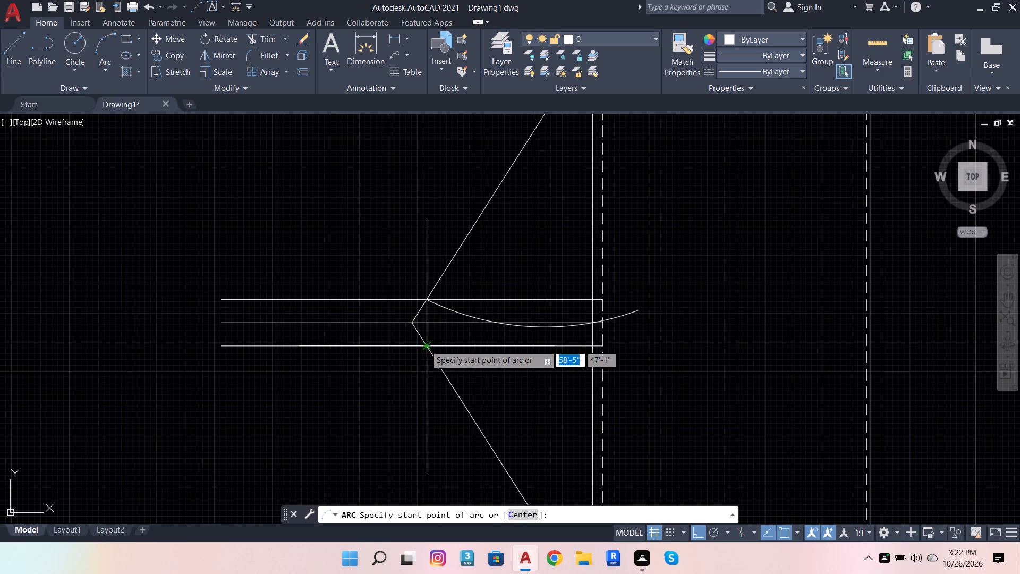
click(425, 345)
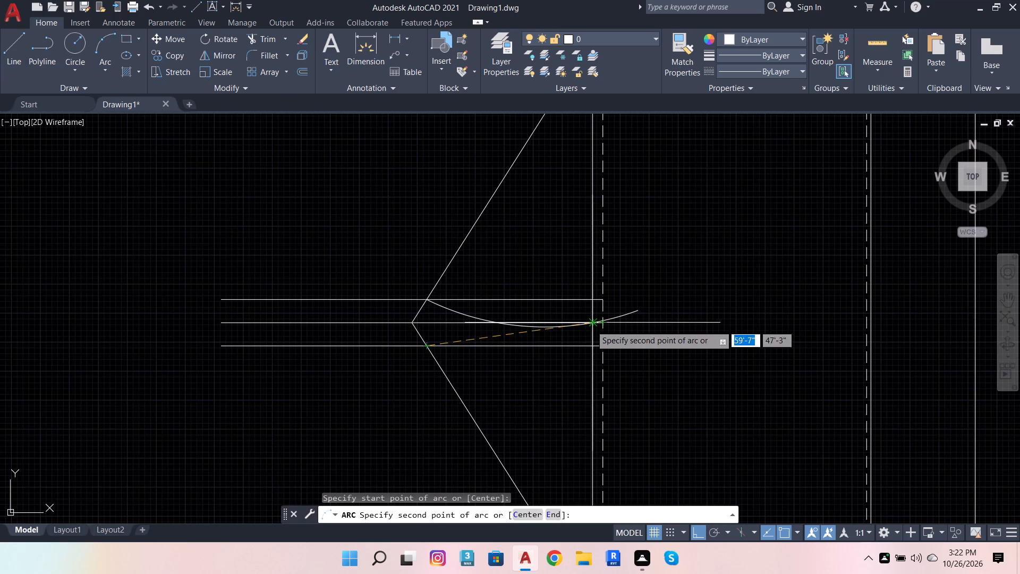
click(594, 325)
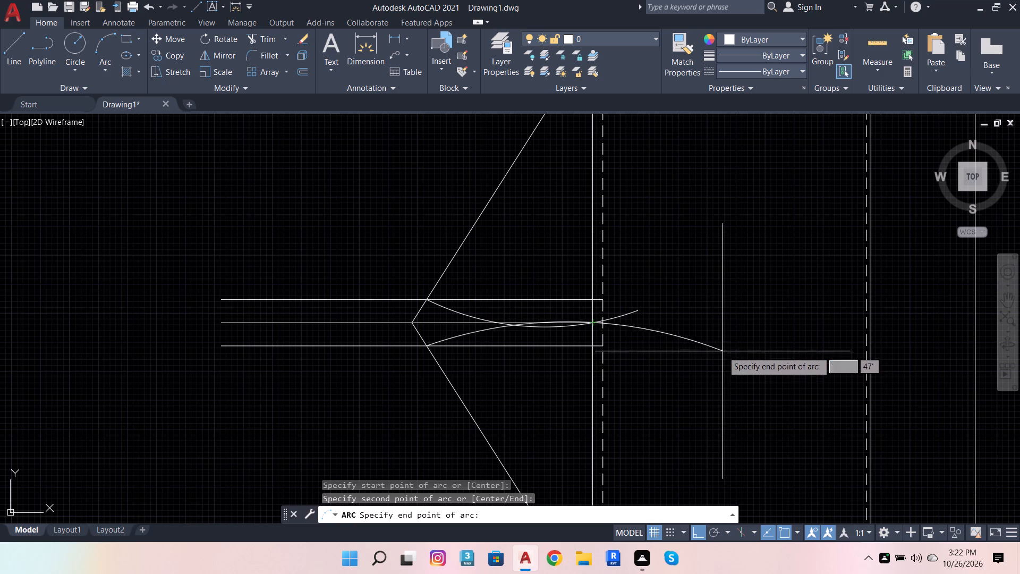
click(658, 333)
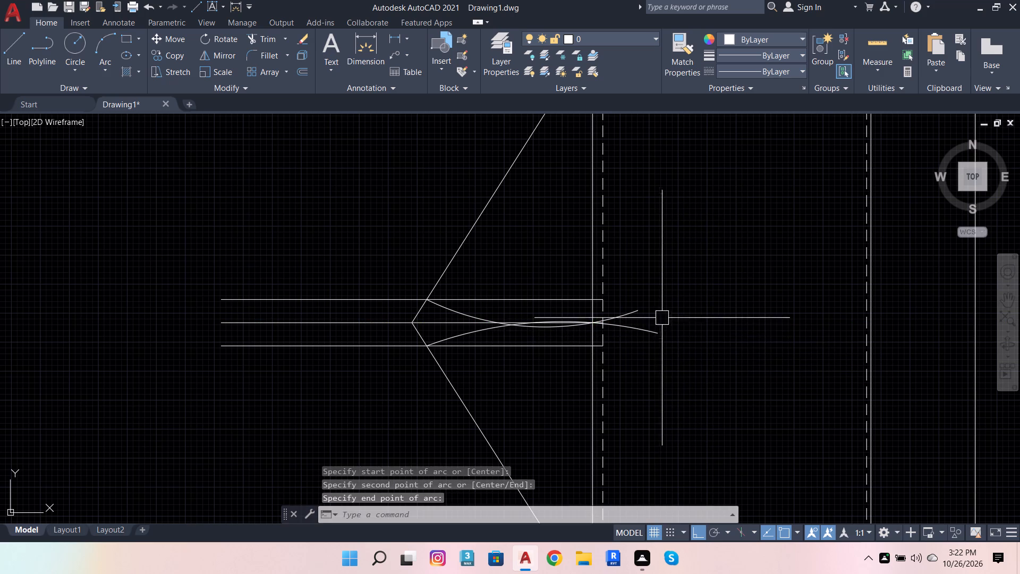
Trim both arcs back to the counter's solid front edge, cutting the ends past the dashed line first.
scroll(662, 318, up, 1)
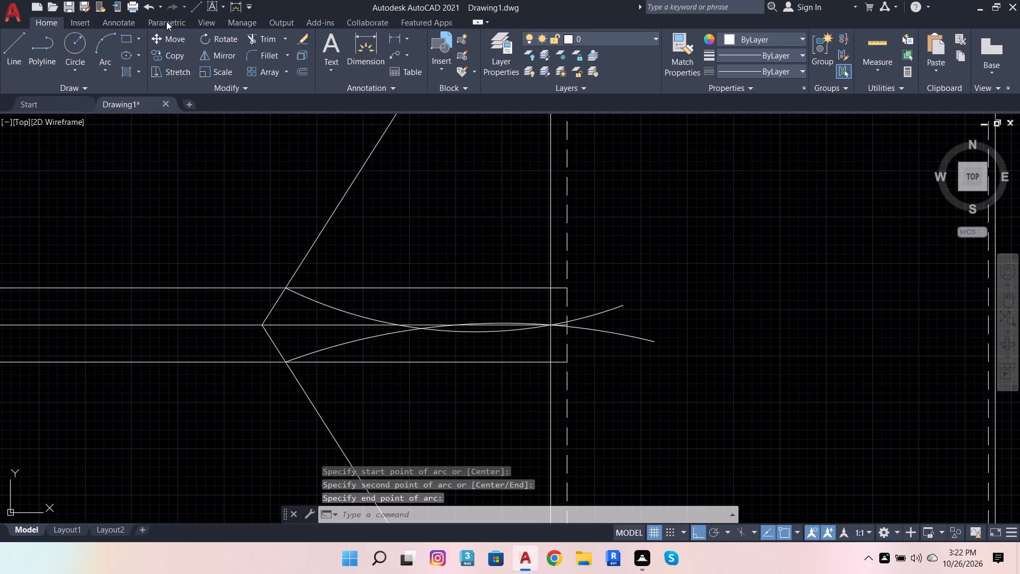
click(254, 35)
click(591, 271)
click(606, 368)
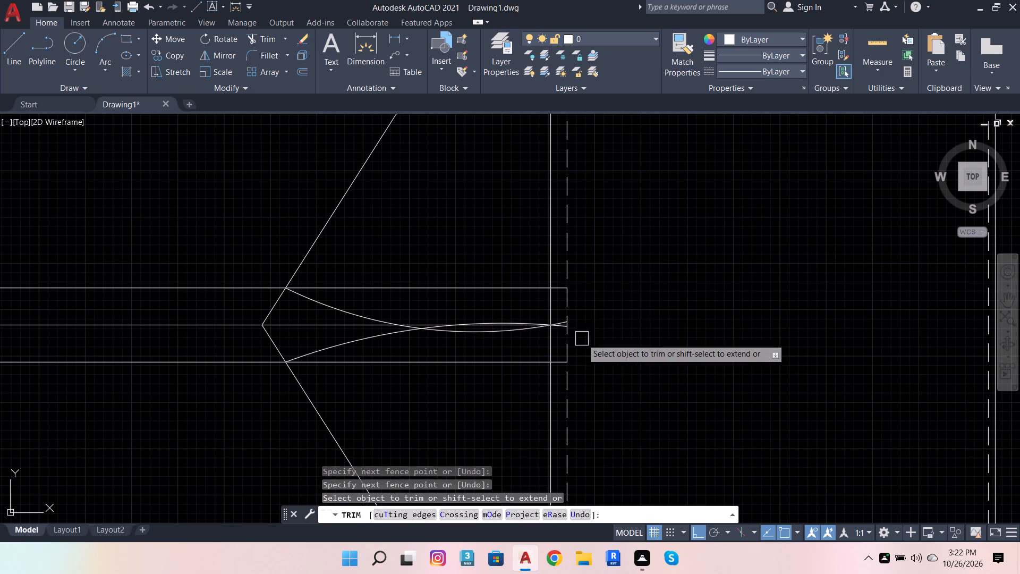
scroll(565, 331, up, 5)
click(535, 219)
click(540, 336)
Trim away the pieces of the middle horizontal line between and beside the two arcs.
scroll(689, 288, down, 3)
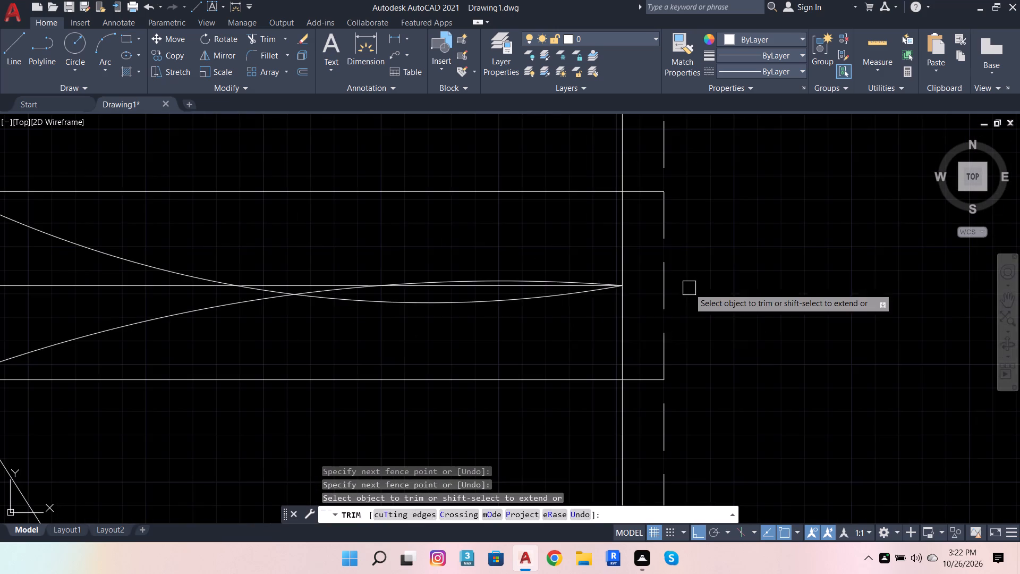
scroll(421, 285, up, 3)
click(461, 294)
scroll(530, 318, down, 3)
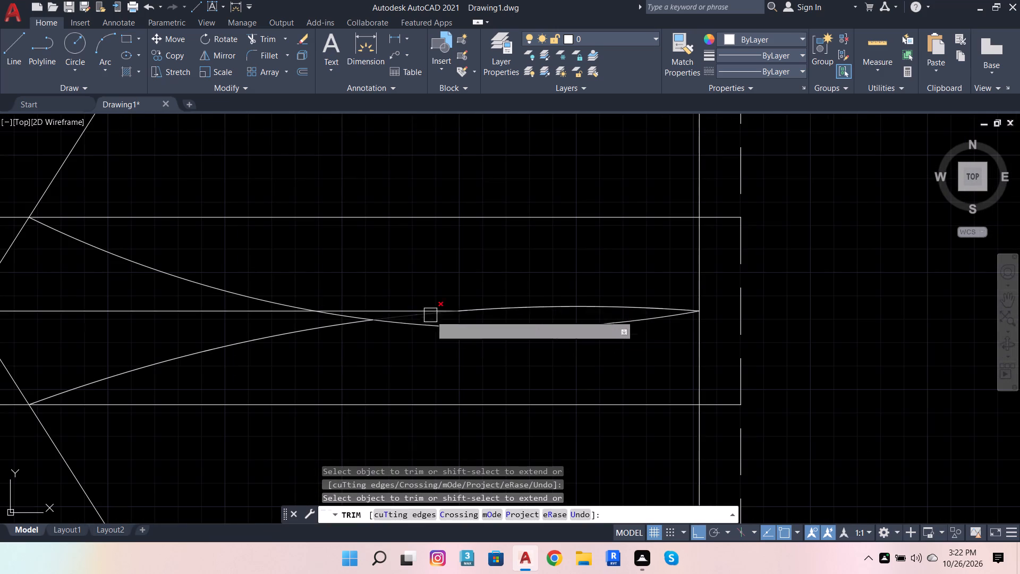
click(377, 306)
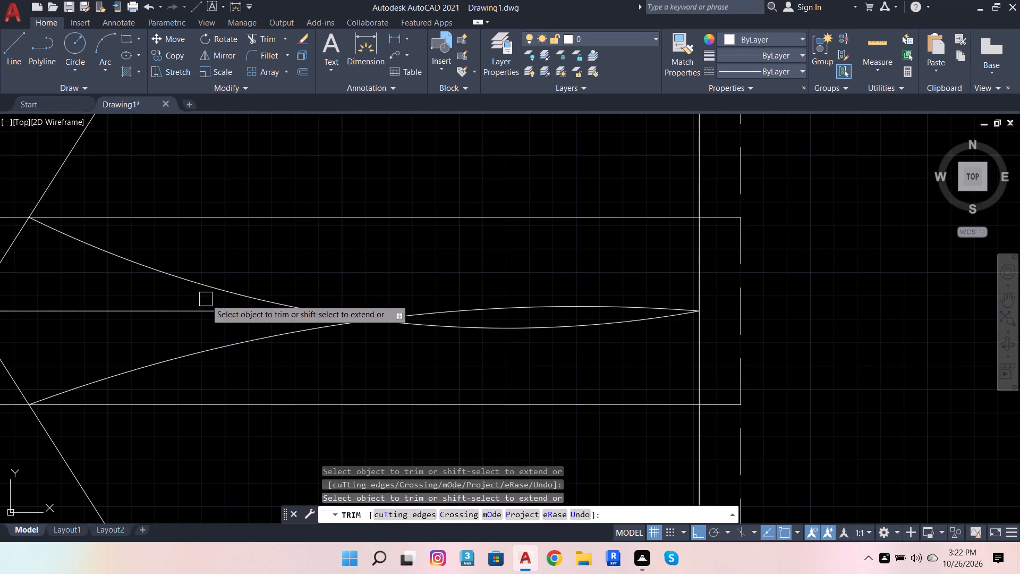
click(194, 309)
Trim away both offset horizontal lines and the tips of the diagonals between the arcs' starting points.
click(345, 224)
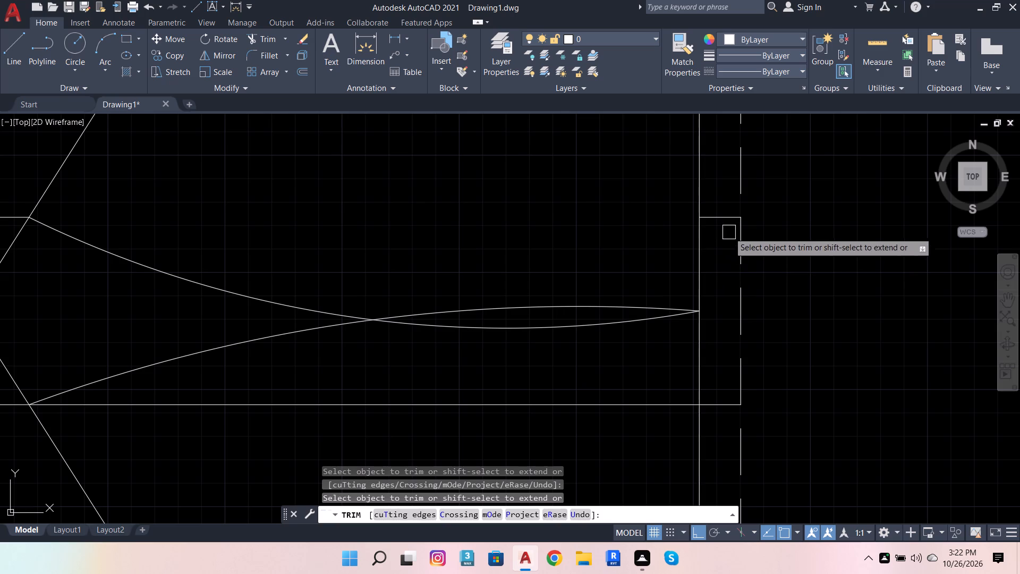
click(727, 223)
click(721, 401)
scroll(721, 423, down, 3)
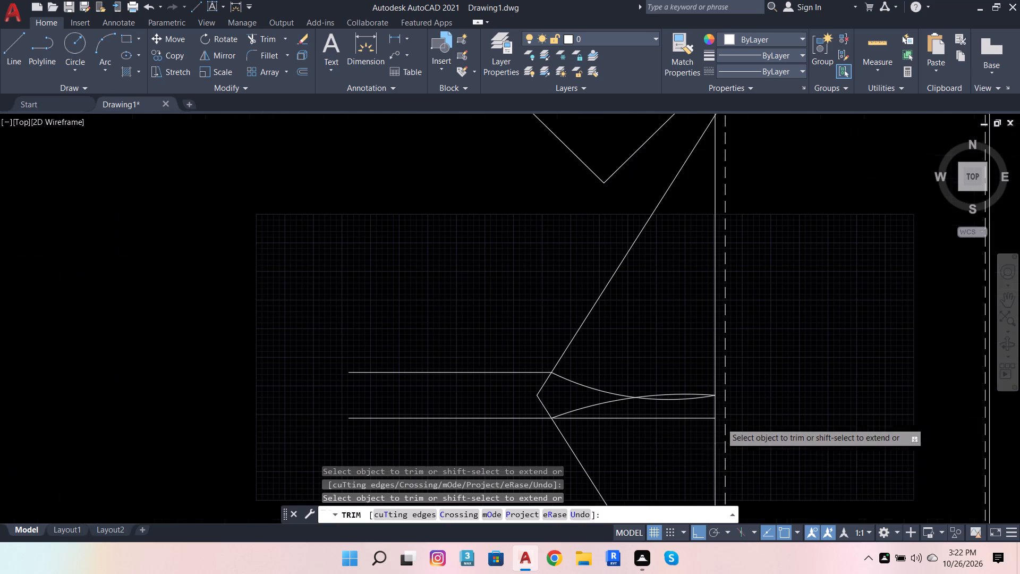
click(658, 424)
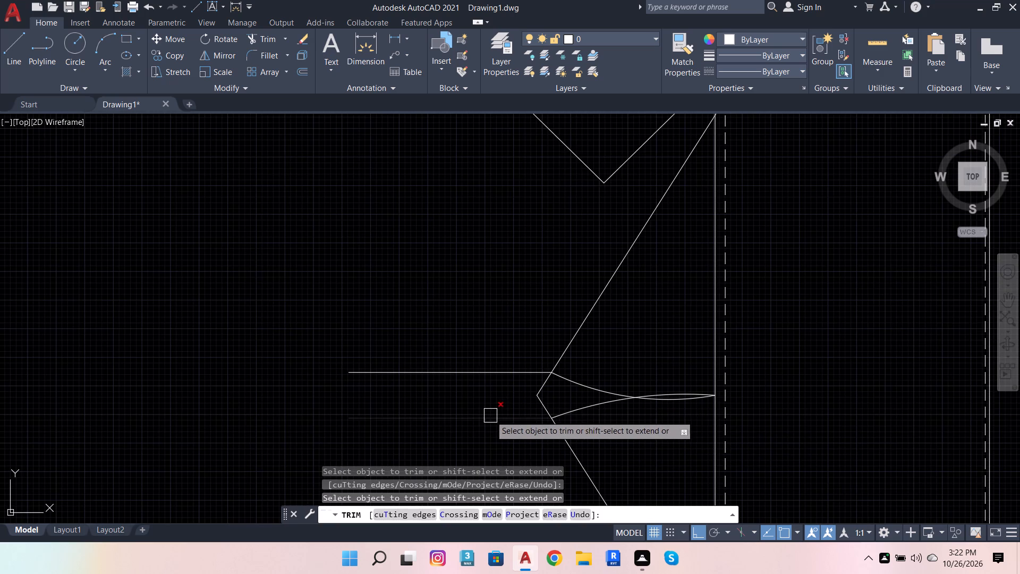
click(490, 416)
click(534, 408)
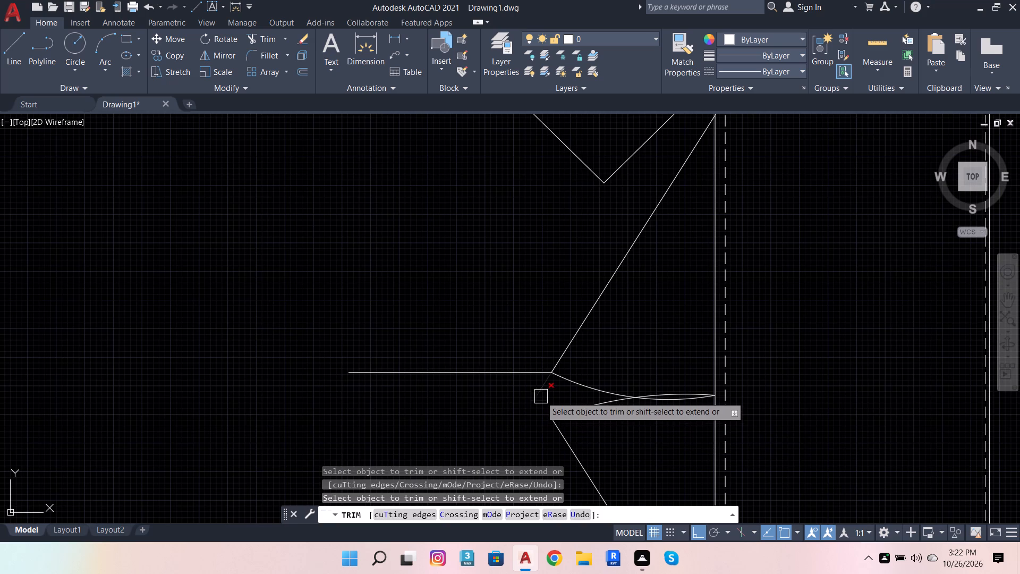
click(541, 396)
click(493, 366)
scroll(668, 406, up, 2)
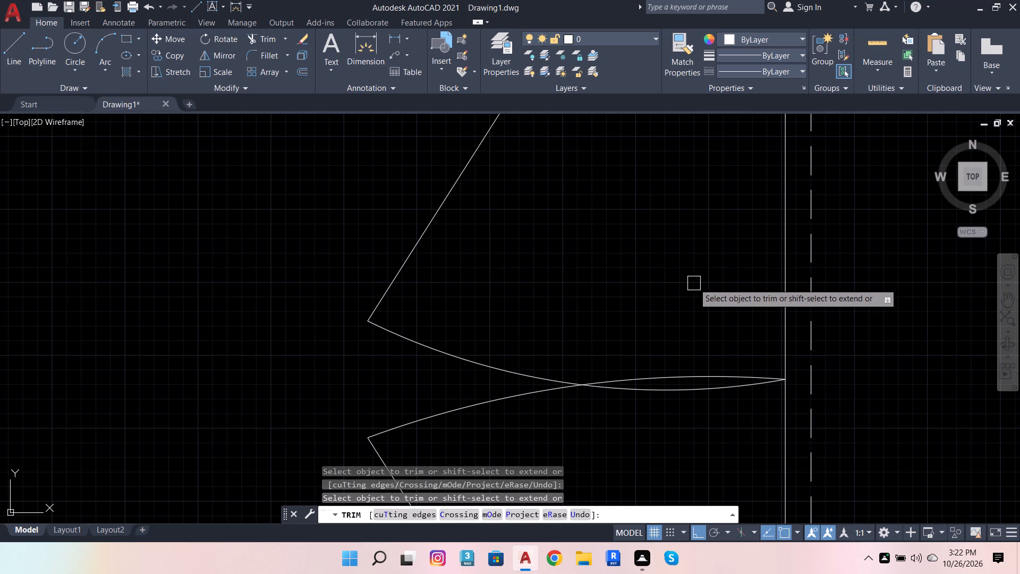
key(Escape)
Draw a flatter three-point arc from the upper diagonal's end through the dashed counter line, ending a few inches beyond it.
click(102, 35)
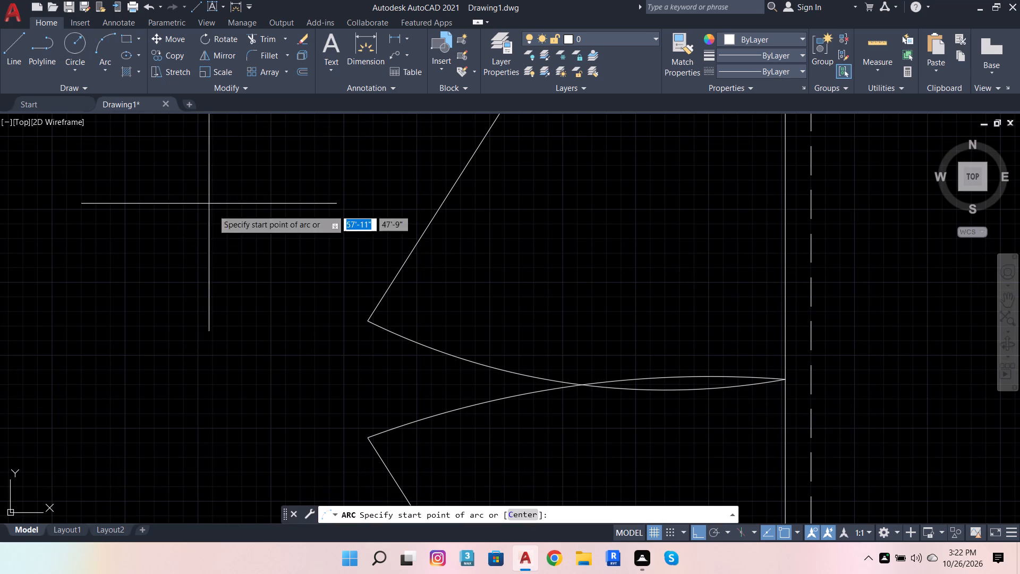
click(371, 320)
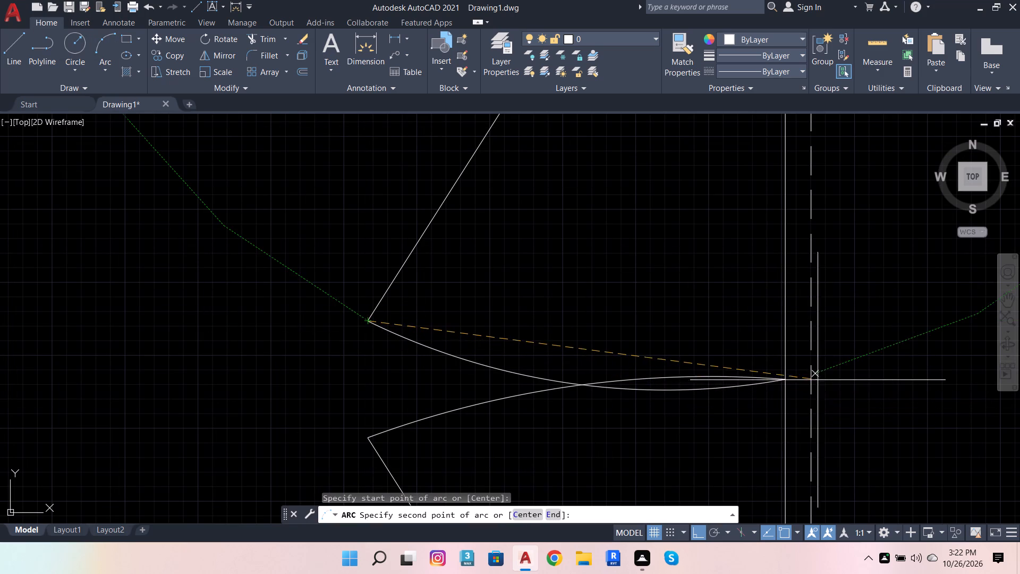
click(813, 374)
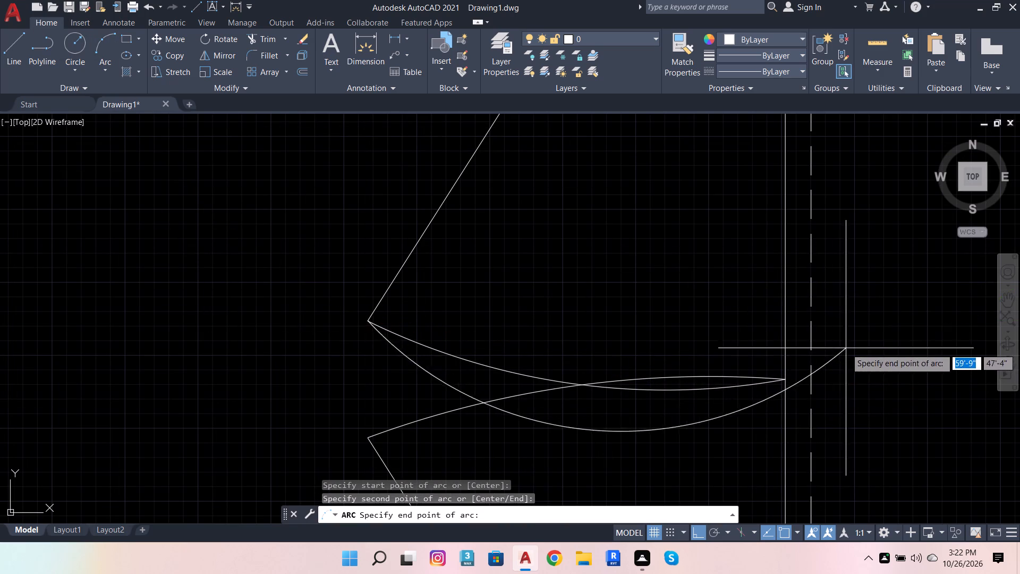
click(879, 362)
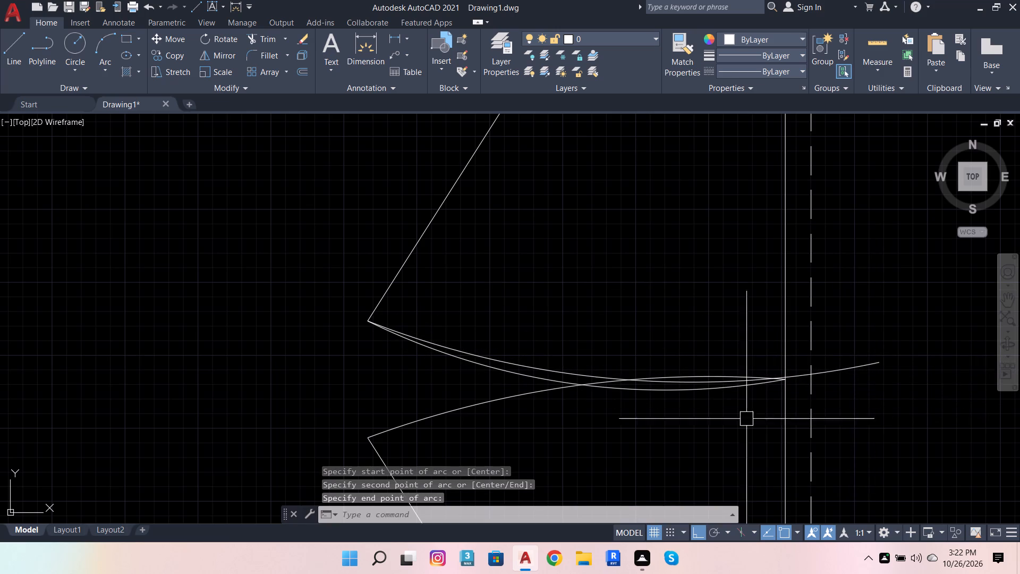
Mirror the new arc about a horizontal axis through its crossing with the dashed line, keeping the original arc.
click(547, 365)
click(220, 59)
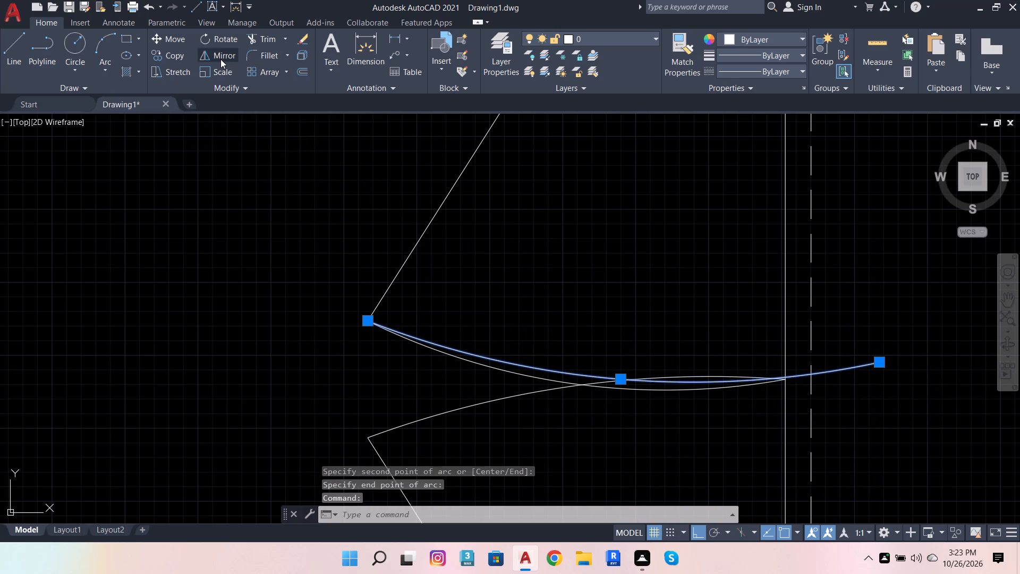
click(812, 376)
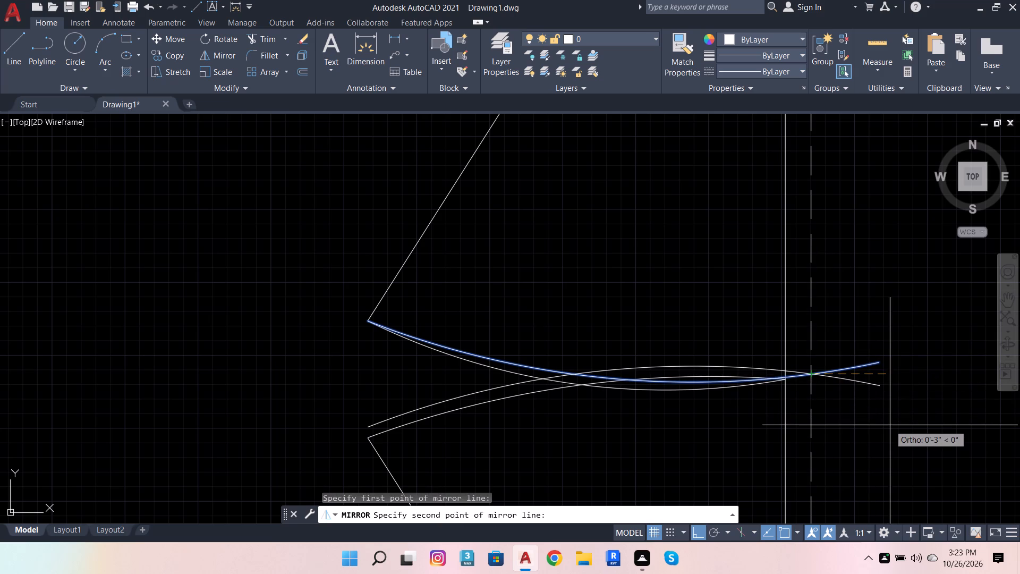
click(917, 373)
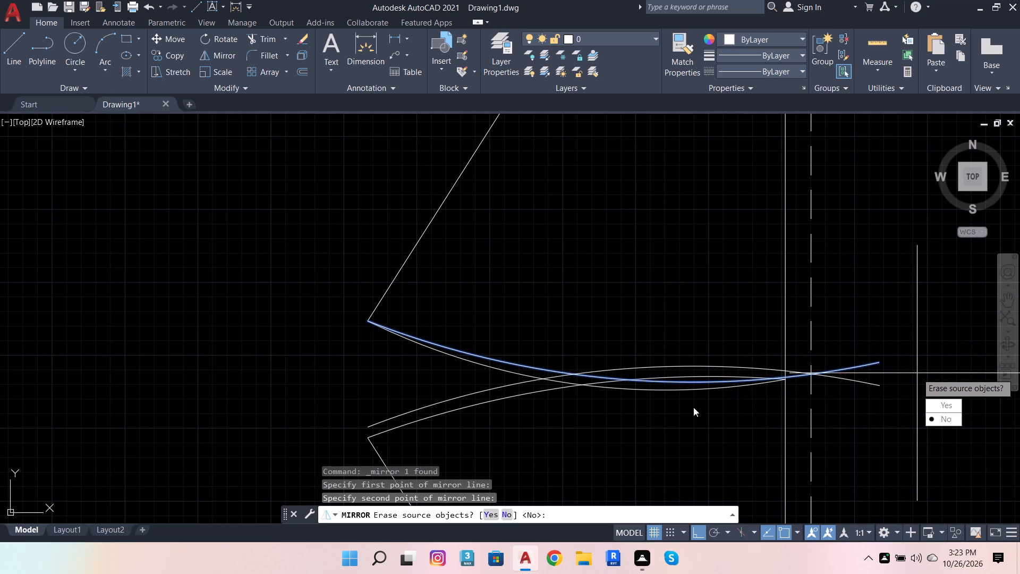
drag(953, 422, 917, 373)
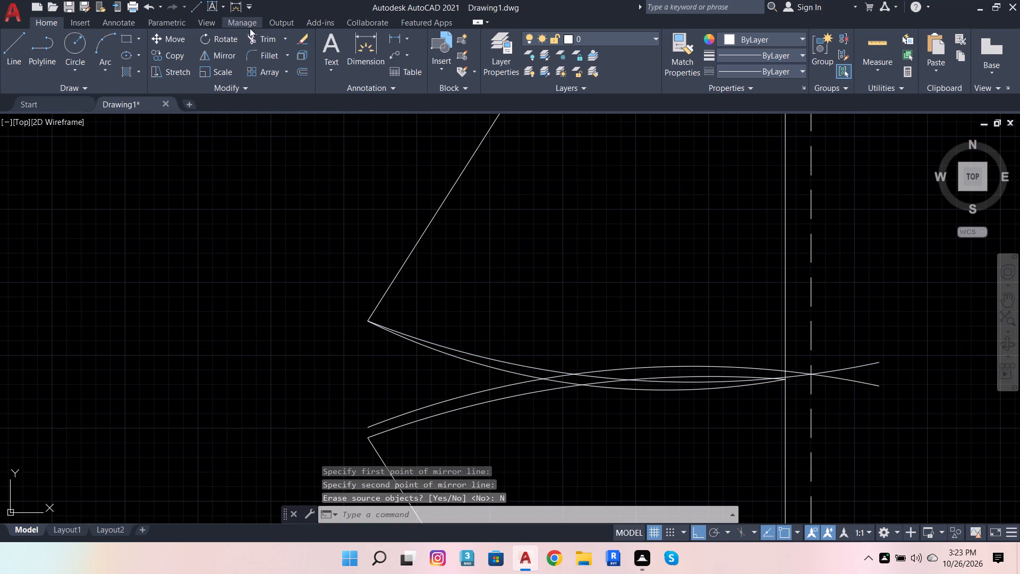
Extend the lower diagonal up to the upper counter's front edge, and extend the mirrored arc's free end to meet that diagonal.
click(274, 41)
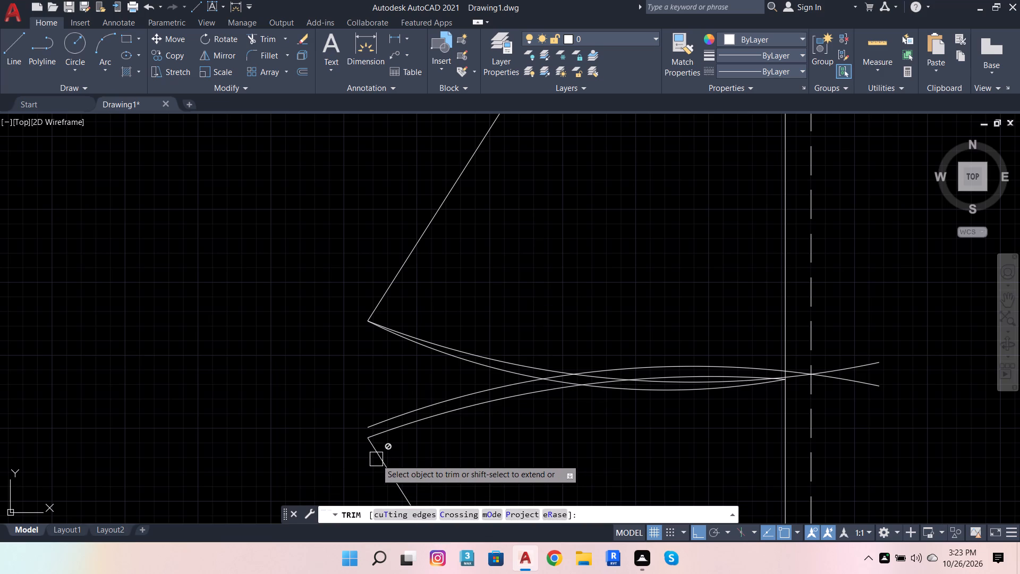
shift+scroll(376, 459, down, 5)
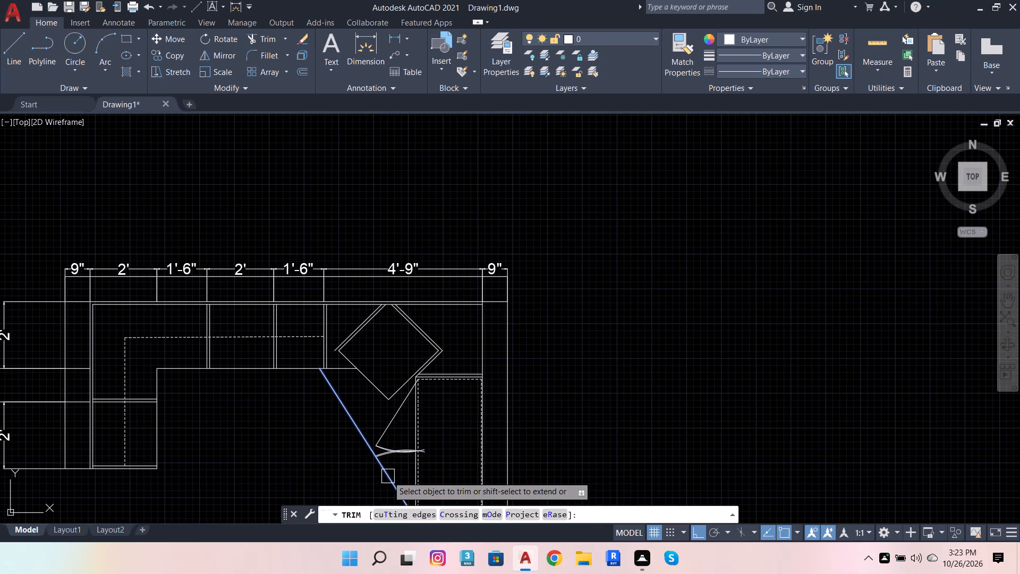
shift+click(388, 476)
shift+scroll(386, 475, up, 6)
scroll(446, 417, down, 3)
scroll(430, 435, up, 2)
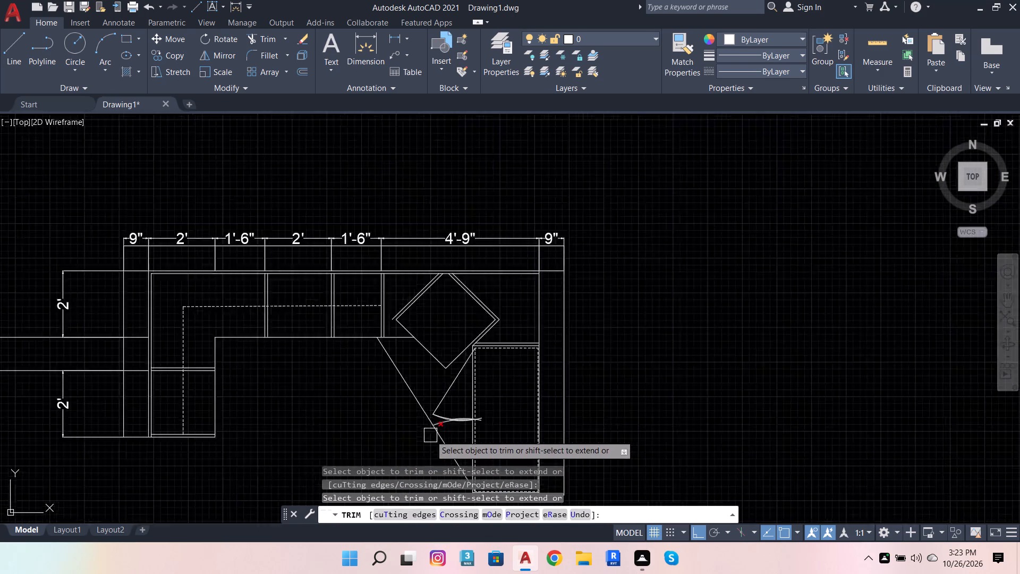
scroll(430, 435, up, 3)
shift+scroll(456, 358, up, 3)
shift+click(433, 356)
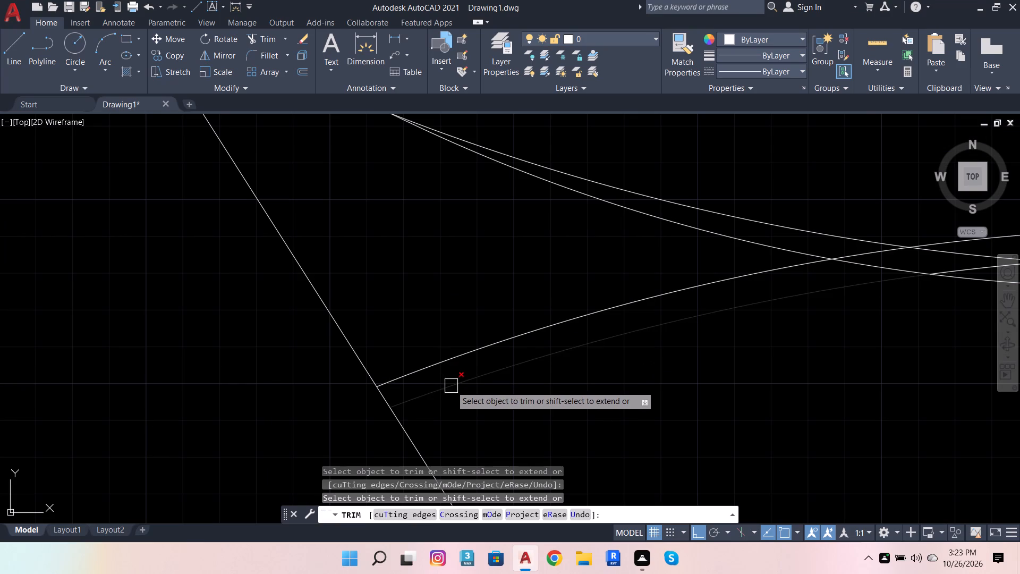
Trim the outer lower arc and the flatter upper arc back to their crossings, and trim the diagonal's excess above the mirrored arc.
click(453, 388)
scroll(483, 415, down, 2)
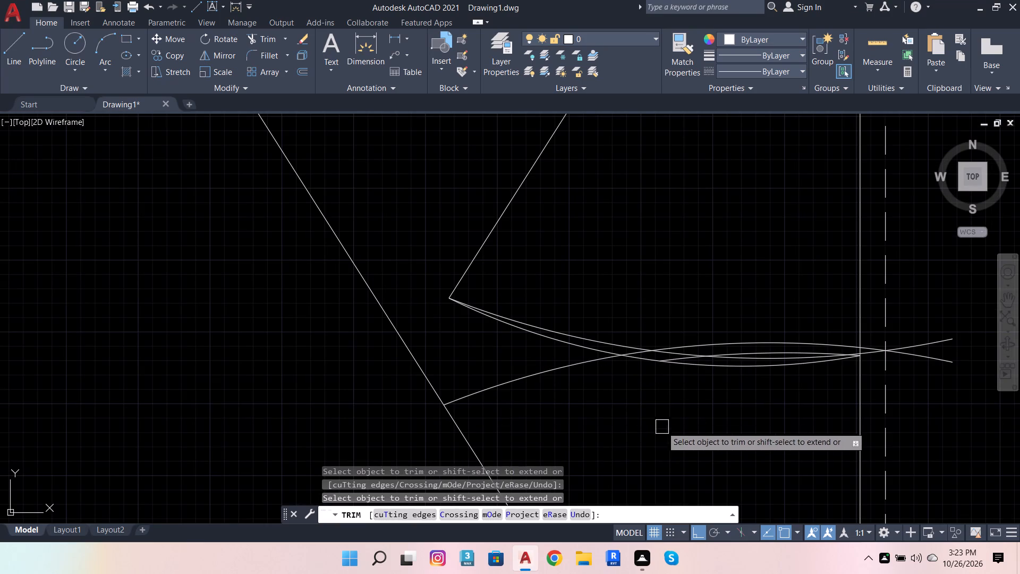
click(567, 328)
click(410, 351)
scroll(372, 405, down, 2)
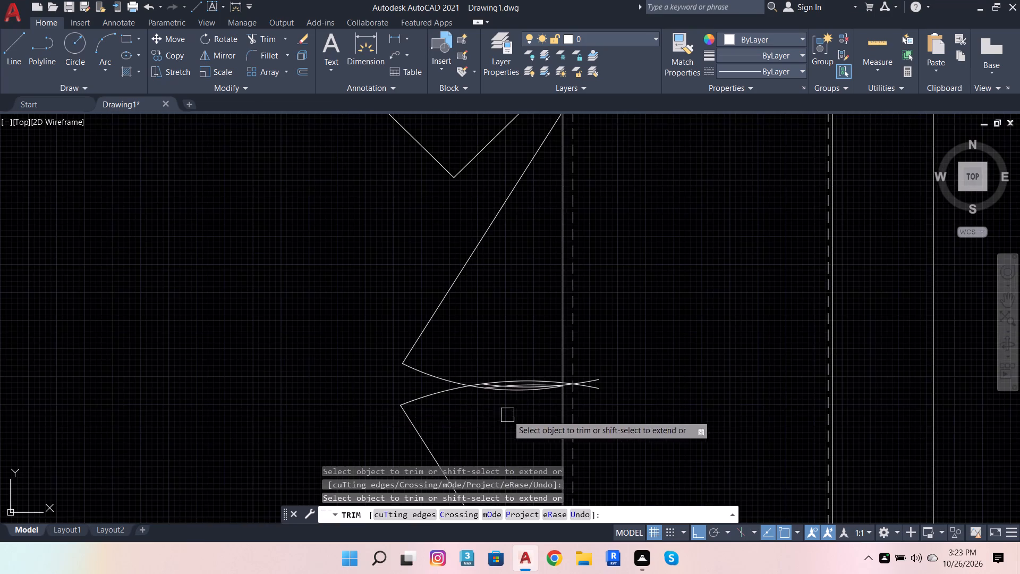
scroll(533, 414, up, 3)
key(Escape)
Delete the two leftover inner arc pieces between the remaining crossing arcs.
scroll(474, 308, up, 2)
drag(452, 325, 452, 320)
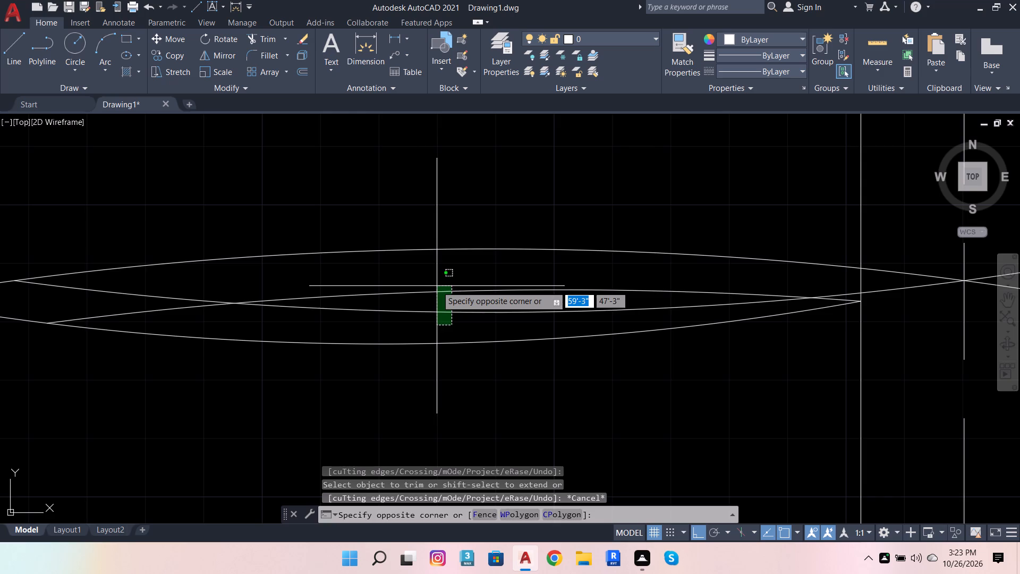
click(422, 275)
scroll(487, 327, down, 2)
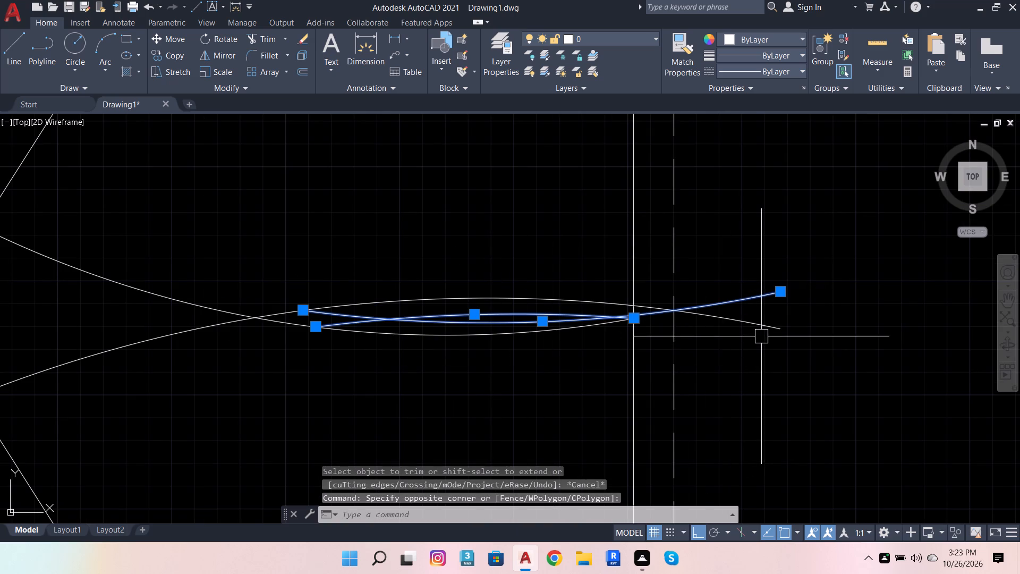
key(shift+Delete)
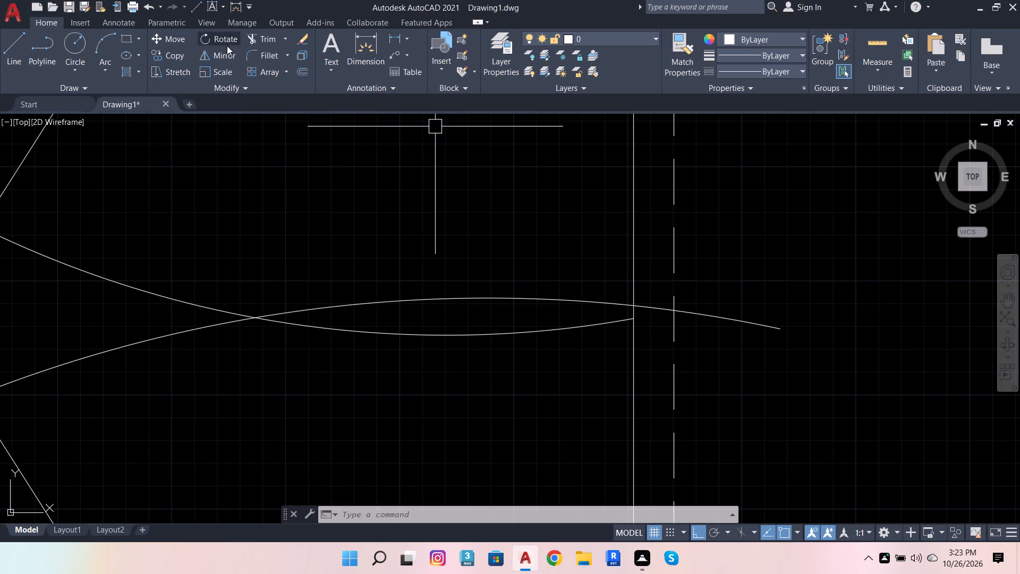
Trim the mirrored arc's tail beyond the right counter's front edge, including the piece up to the dashed line.
click(262, 36)
click(770, 324)
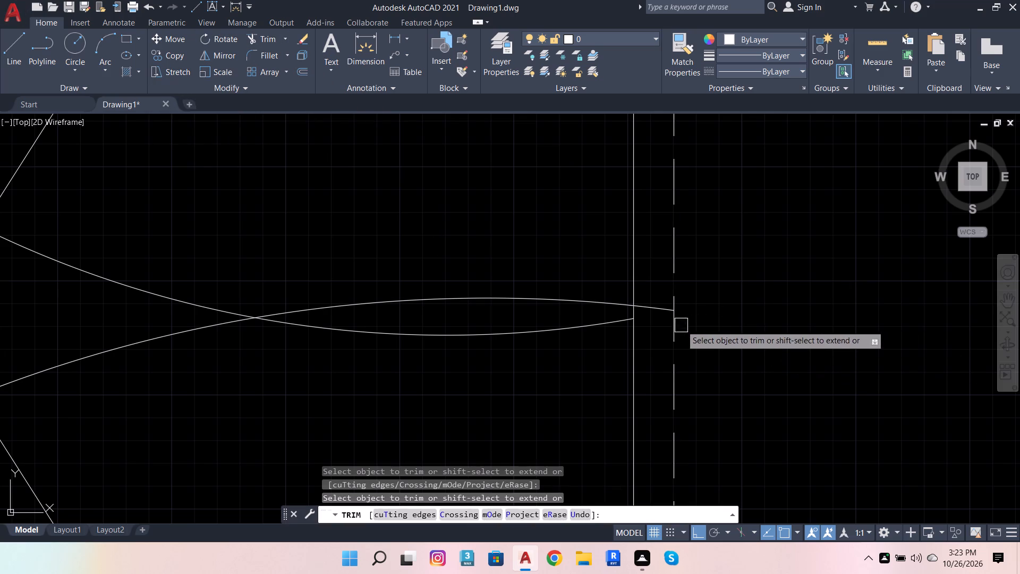
click(654, 311)
scroll(817, 308, down, 4)
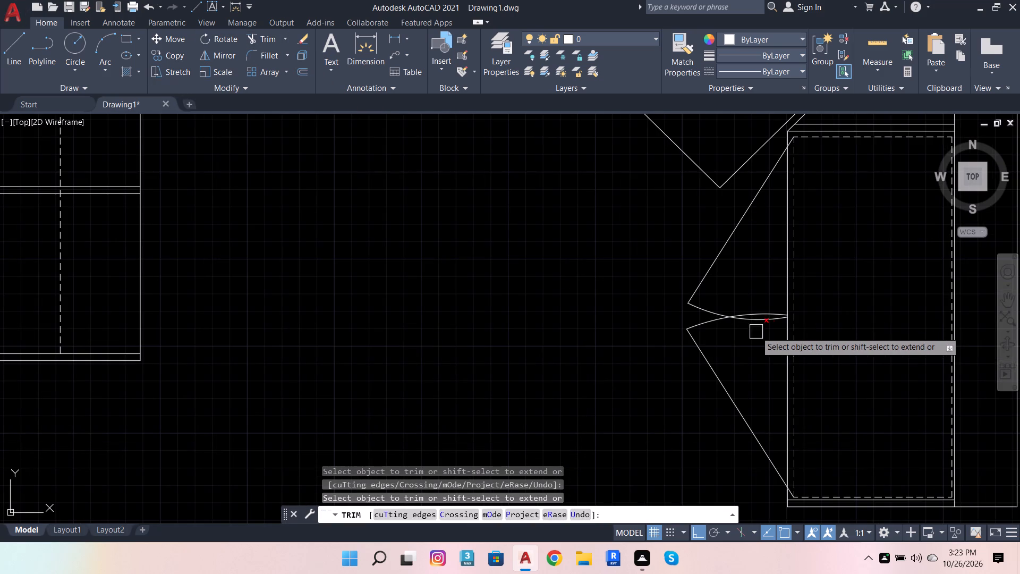
scroll(758, 328, up, 2)
key(Escape)
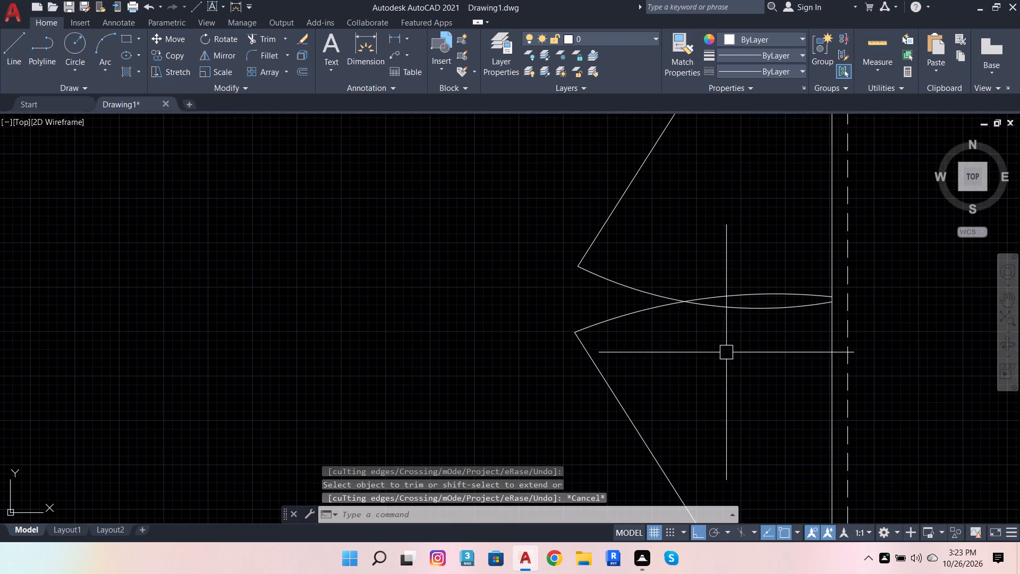
Set the linetype of both diagonals and both crossing arcs to DASHED.
click(750, 363)
click(436, 192)
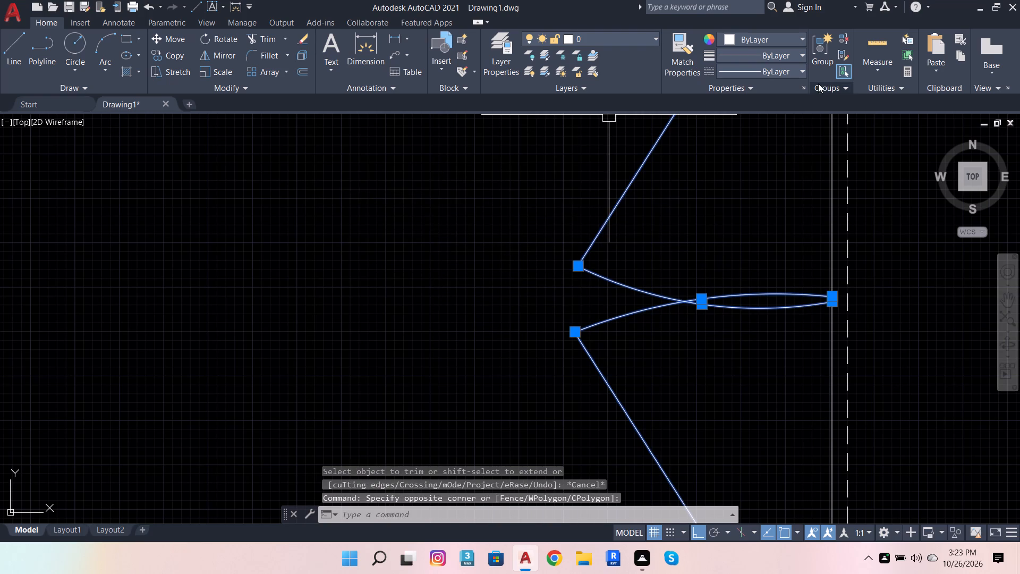
click(796, 70)
click(776, 133)
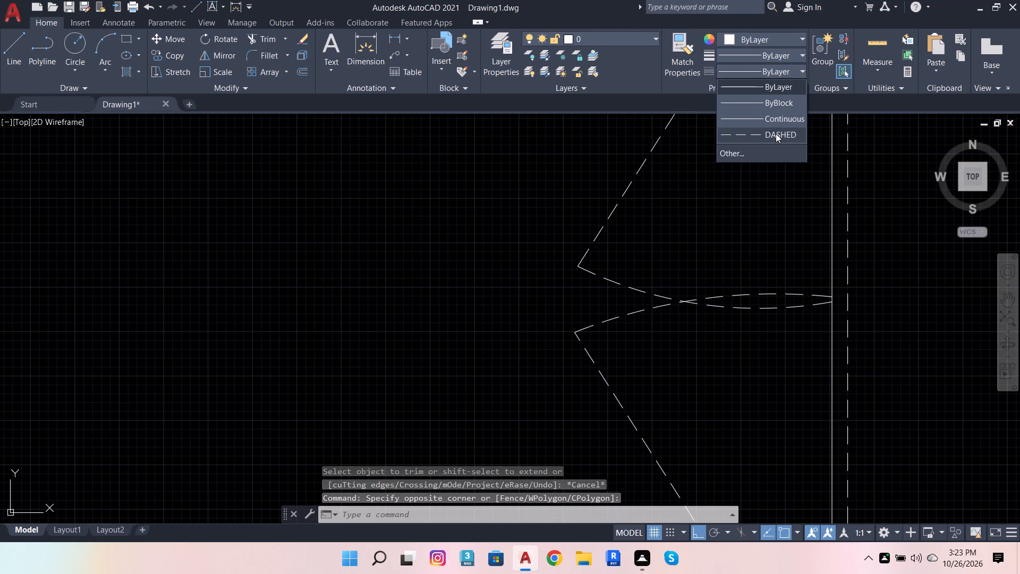
key(Escape)
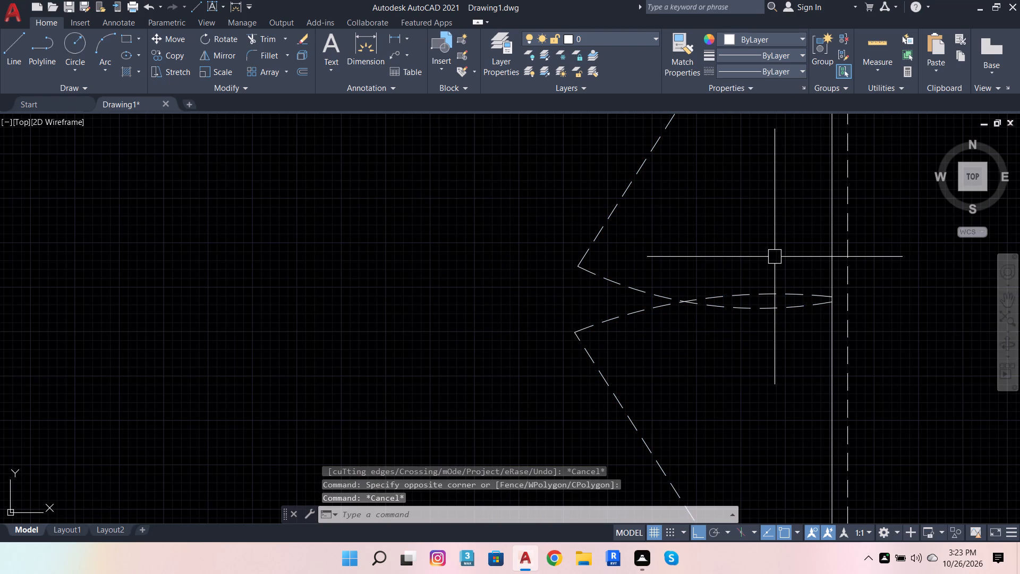
Set the linetype of the lower 2' dimension beside the plan's left counter to DASHED.
scroll(747, 277, down, 4)
scroll(745, 309, up, 1)
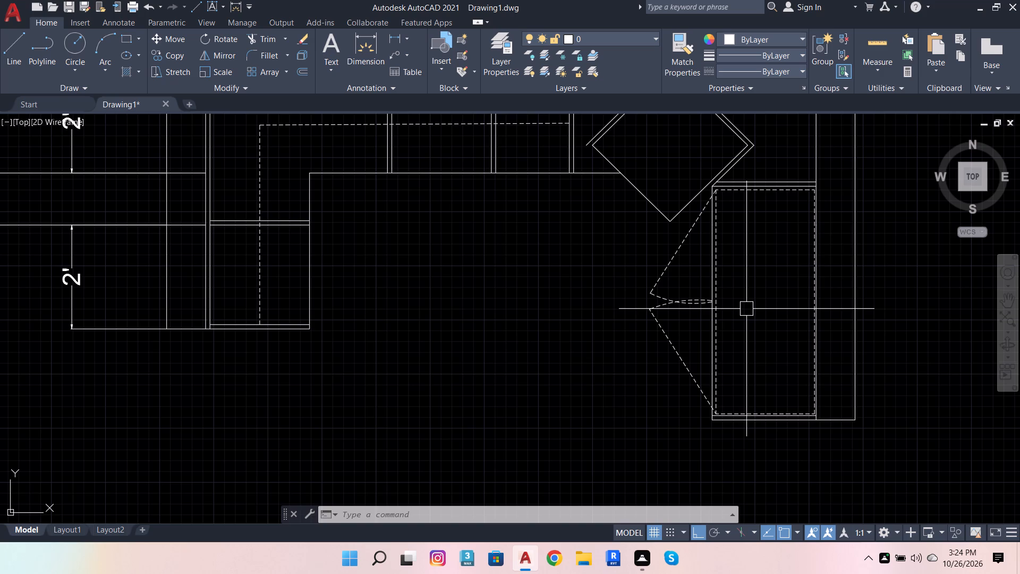
click(104, 334)
click(788, 66)
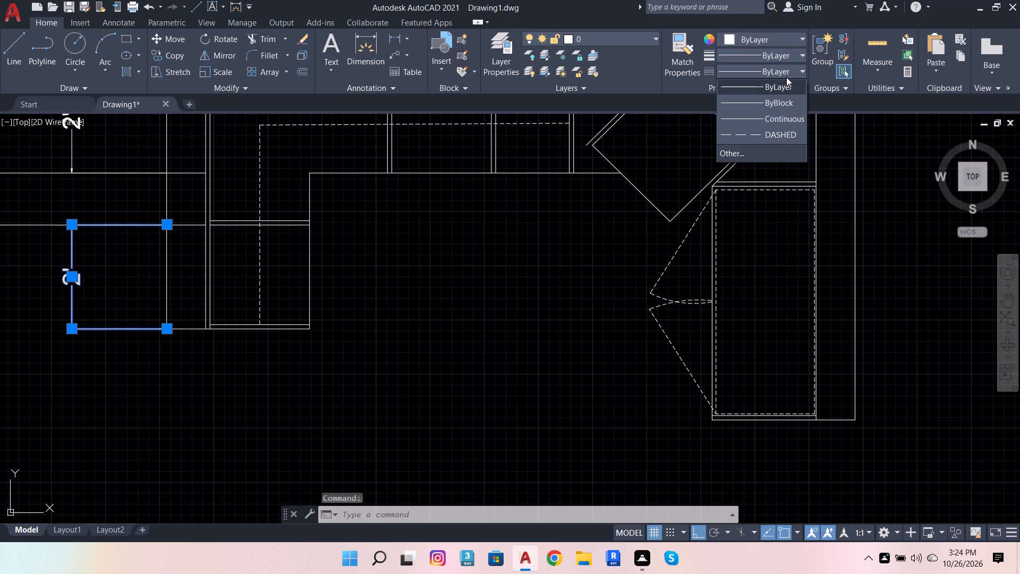
click(780, 131)
scroll(764, 282, down, 3)
scroll(593, 281, up, 2)
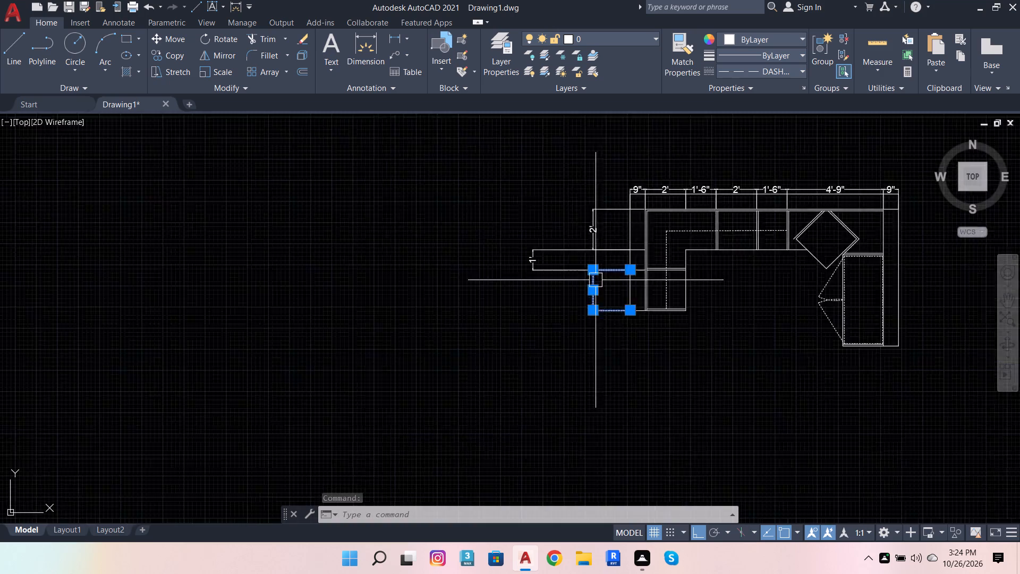
scroll(596, 280, up, 2)
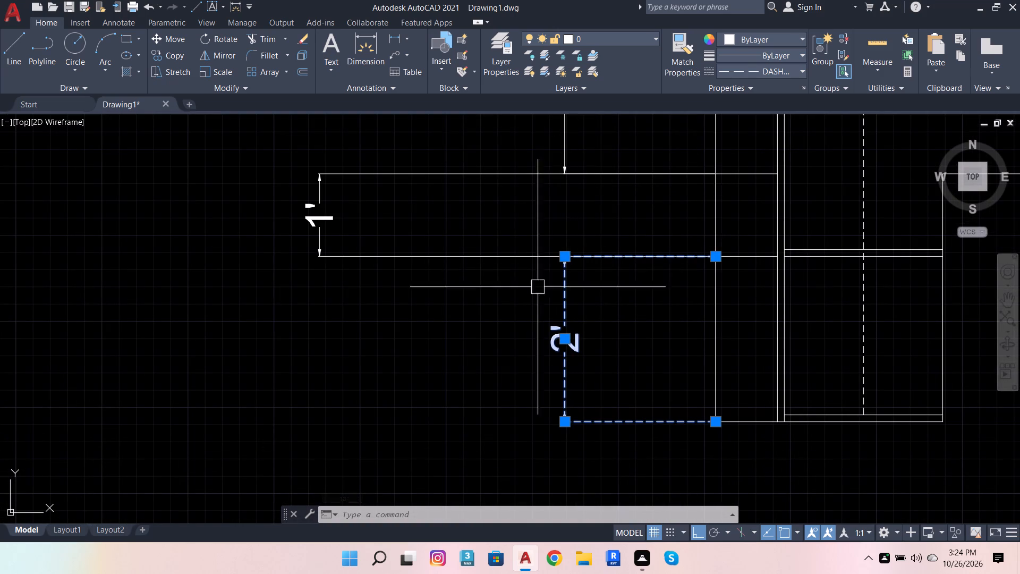
key(Escape)
Replace the far-left 1' dimension with a new one placed in line between the two 2' dimensions.
click(467, 260)
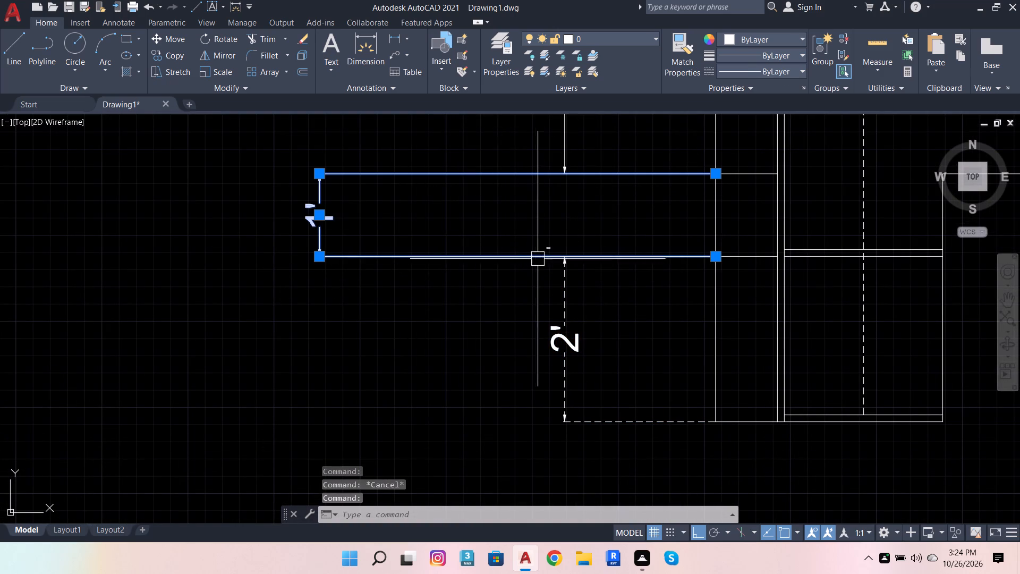
key(shift+Delete)
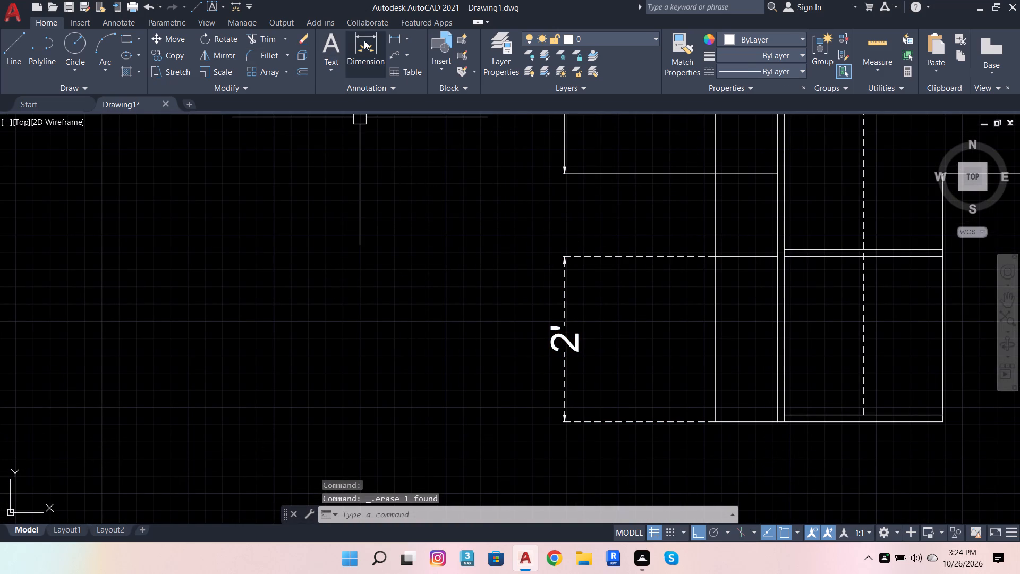
click(365, 41)
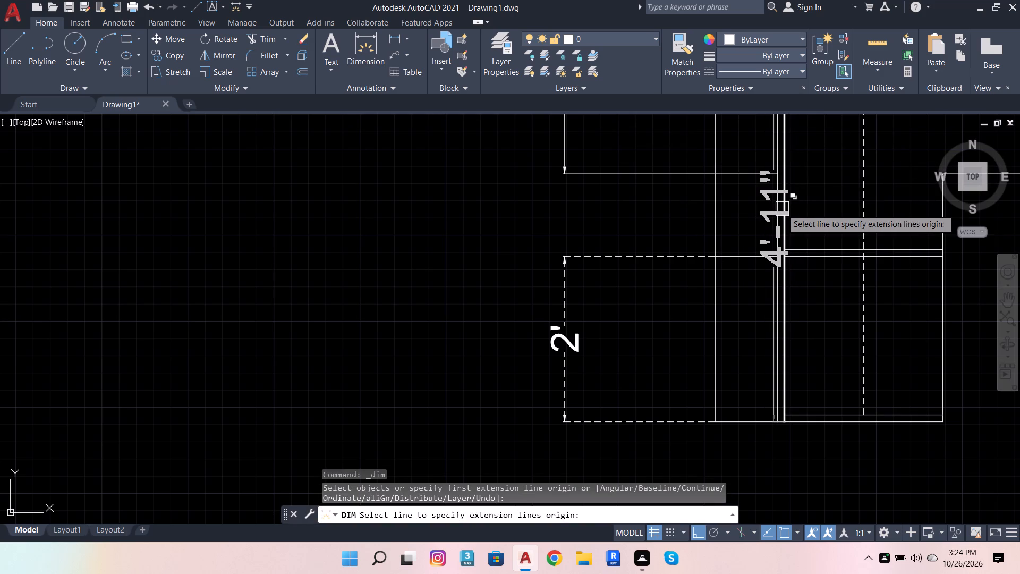
scroll(769, 216, up, 1)
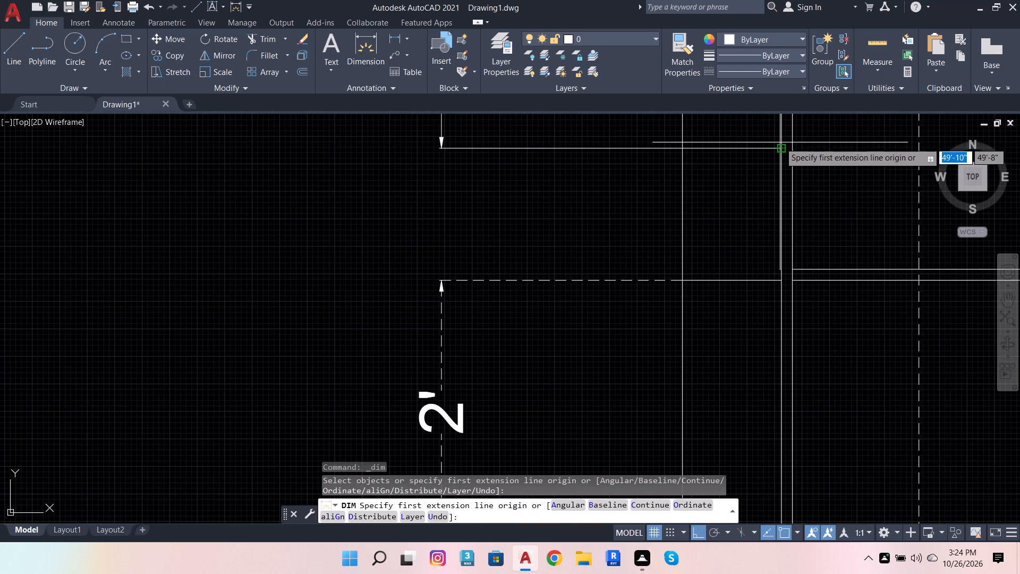
click(783, 147)
click(783, 281)
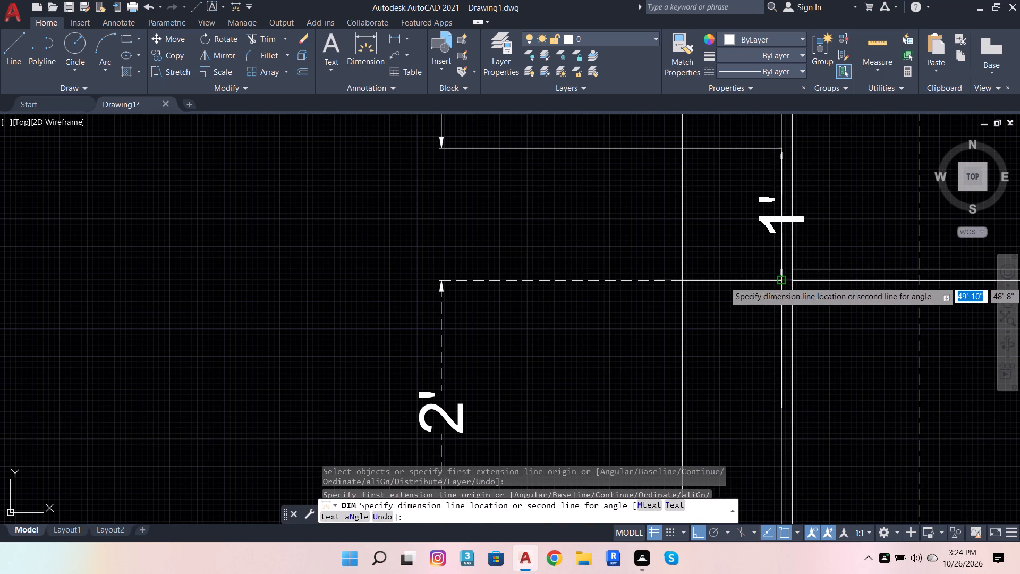
click(443, 282)
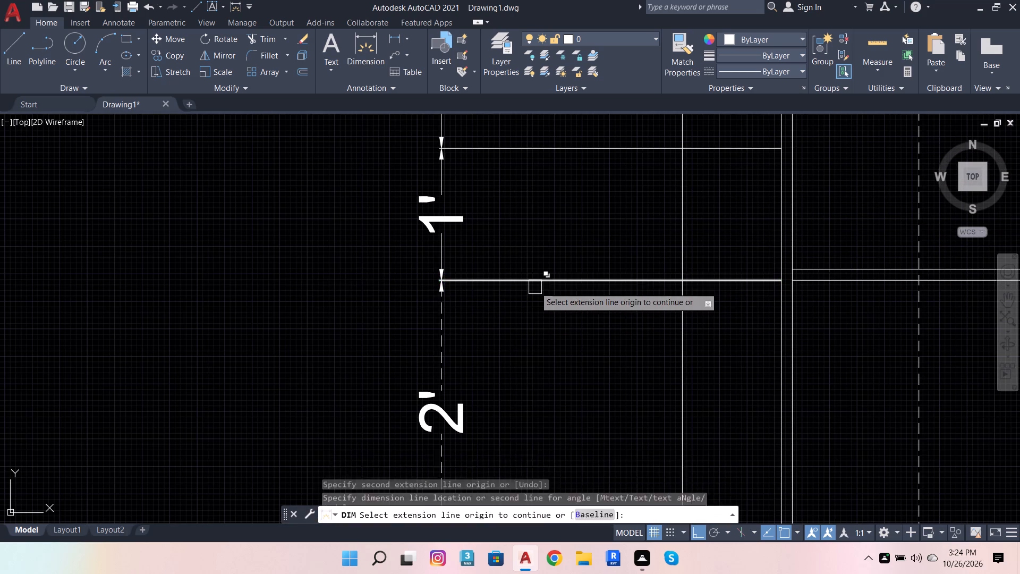
key(Escape)
Set the linetype of the upper 2' and 1' dimensions on the left side and the whole dimension row above the plan to DASHED.
scroll(528, 314, down, 2)
click(488, 281)
click(496, 227)
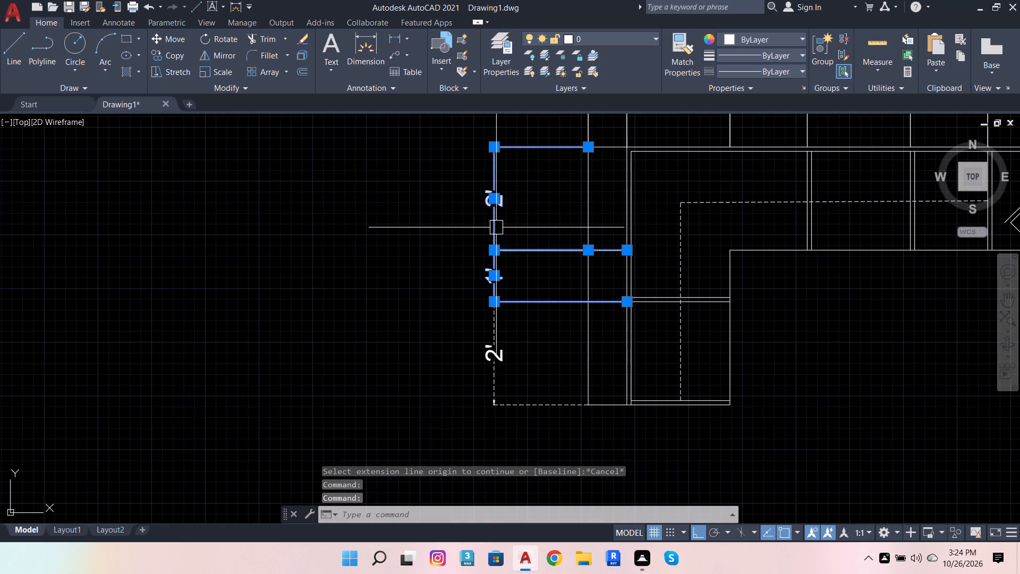
scroll(543, 294, down, 4)
scroll(590, 246, up, 3)
scroll(518, 326, up, 2)
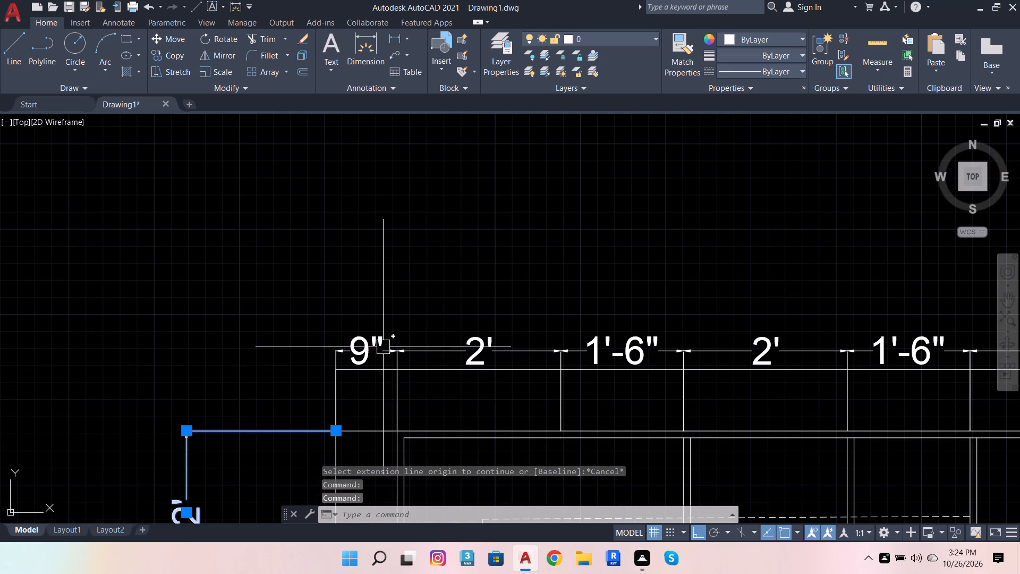
click(381, 348)
click(449, 343)
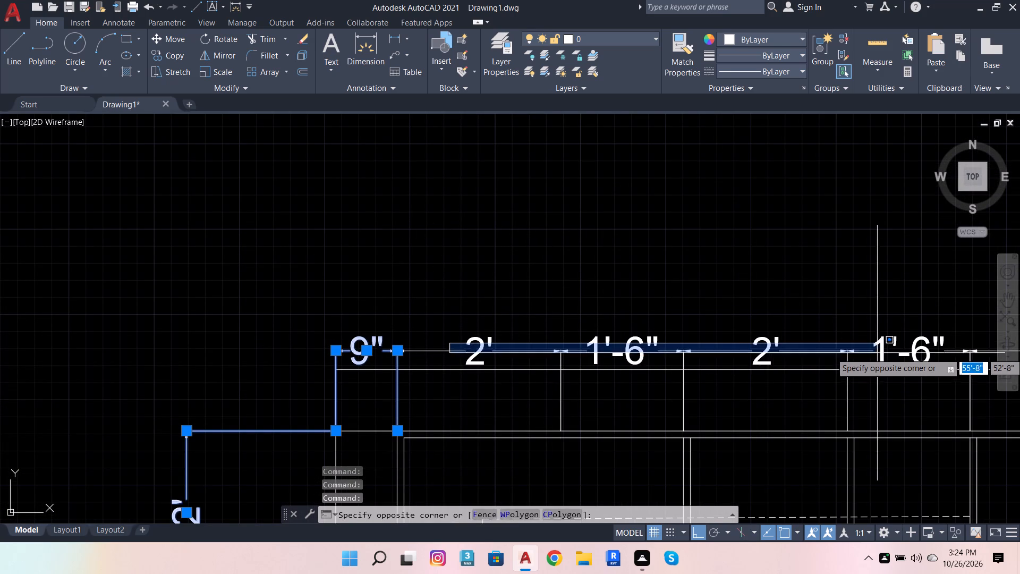
scroll(857, 351, down, 5)
scroll(941, 354, up, 6)
click(932, 337)
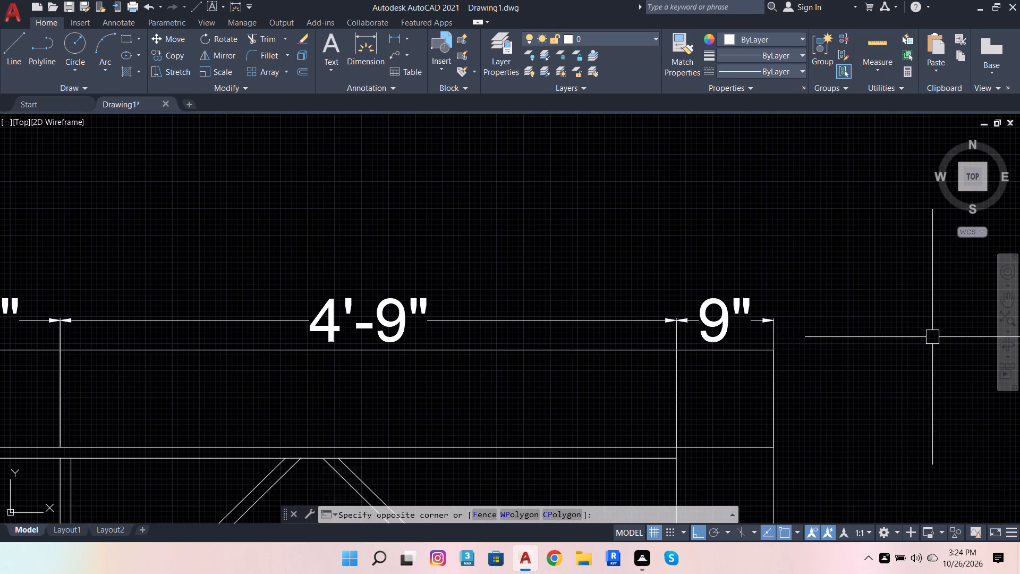
click(813, 346)
click(660, 310)
scroll(800, 263, down, 1)
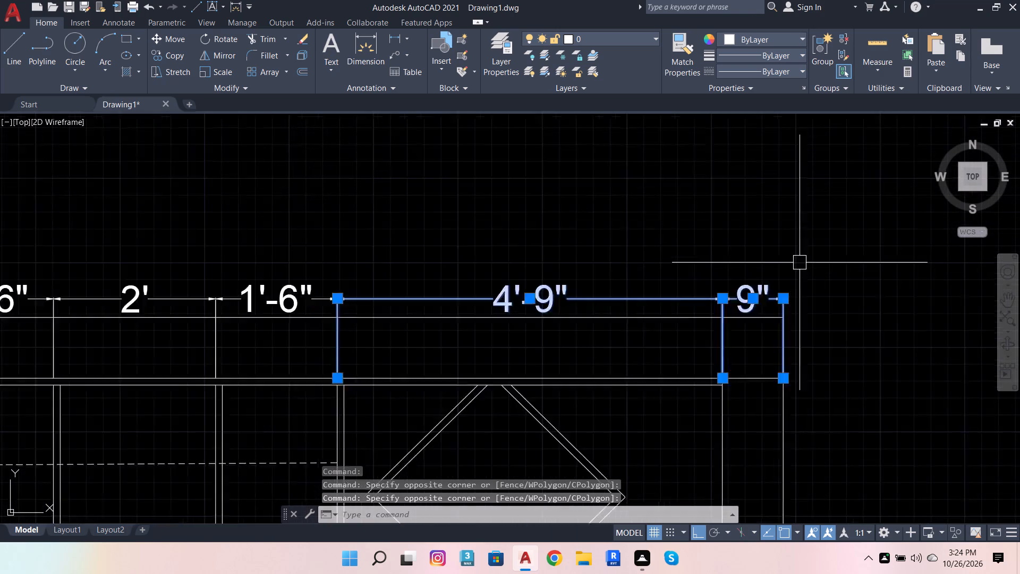
scroll(800, 263, down, 2)
scroll(520, 273, up, 3)
scroll(896, 299, up, 1)
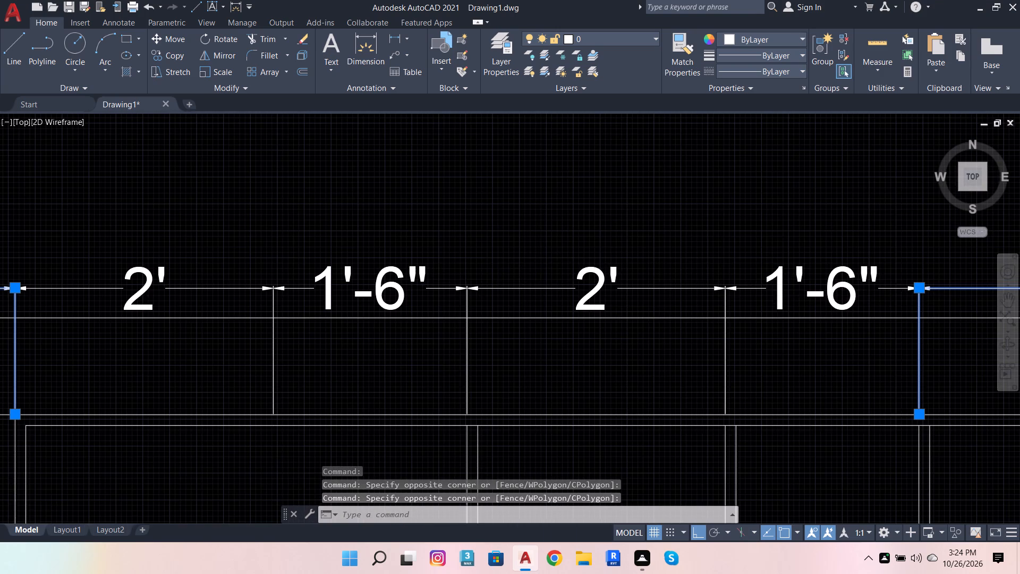
click(896, 299)
scroll(425, 251, down, 2)
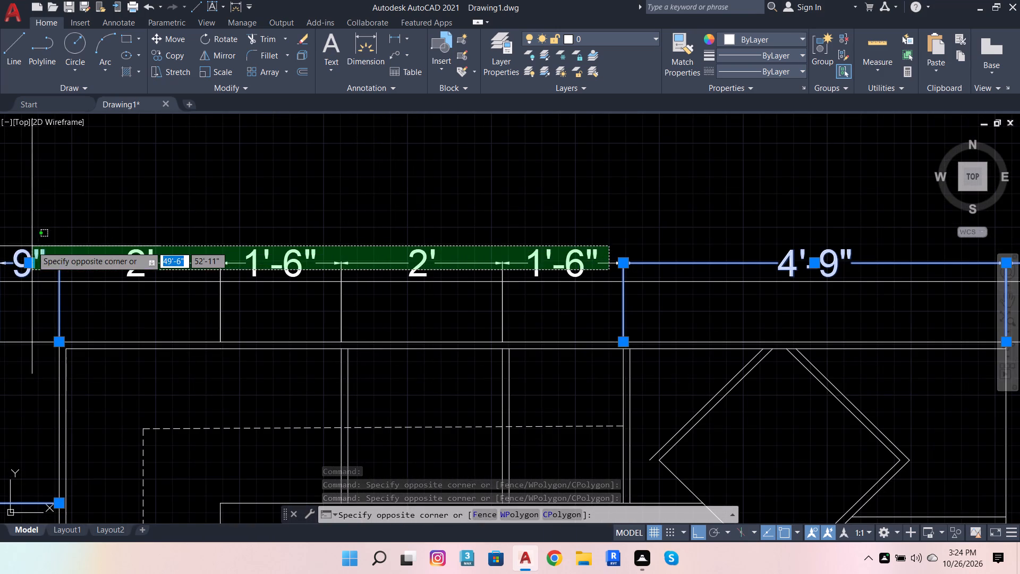
click(58, 242)
scroll(589, 213, down, 4)
scroll(572, 225, up, 3)
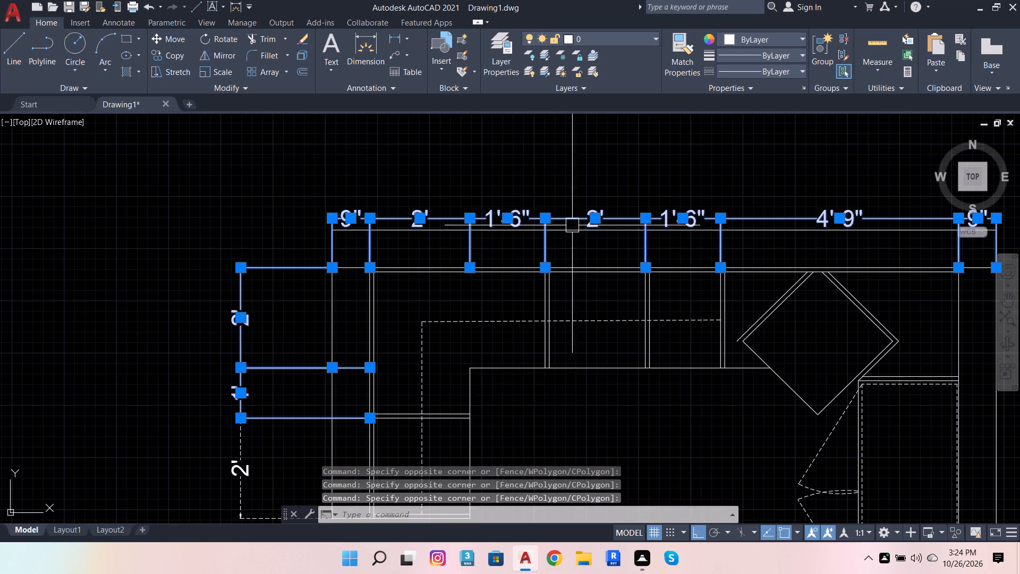
click(770, 64)
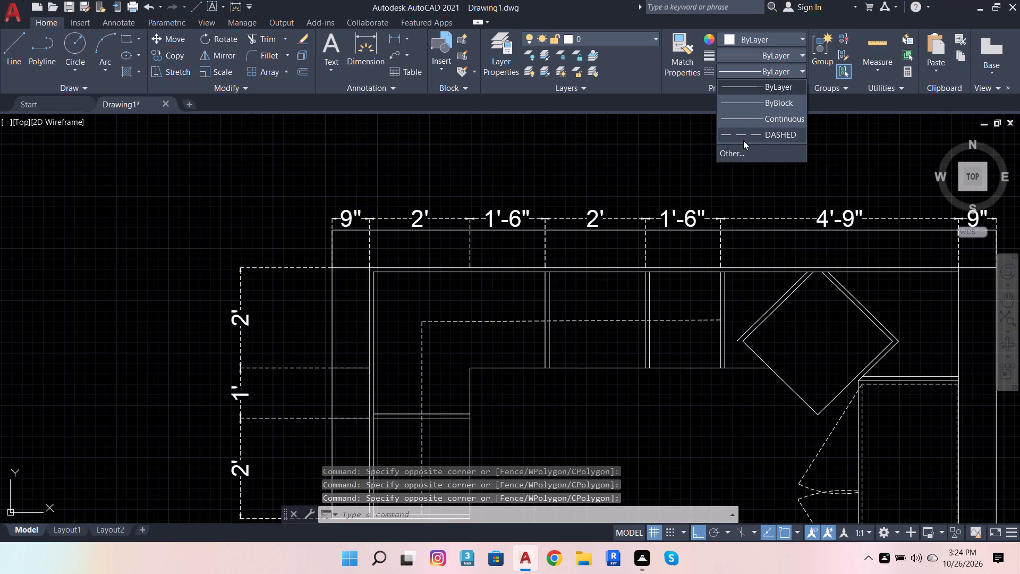
click(744, 135)
scroll(745, 180, down, 2)
key(Escape)
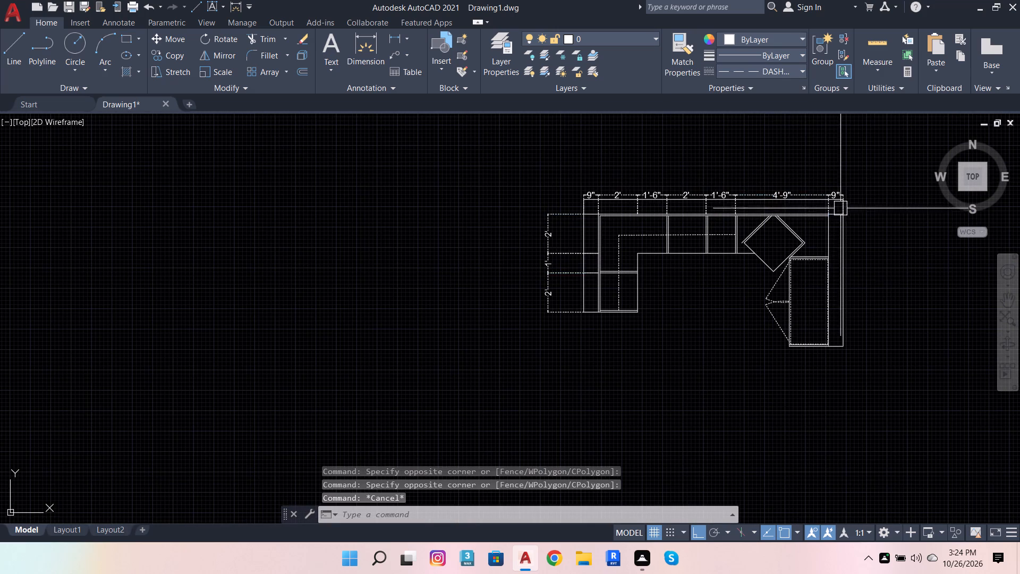
Dimension the upper segment of the right wall's inner face, placing the dimension outside the plan's right side.
scroll(848, 217, up, 3)
scroll(707, 221, down, 2)
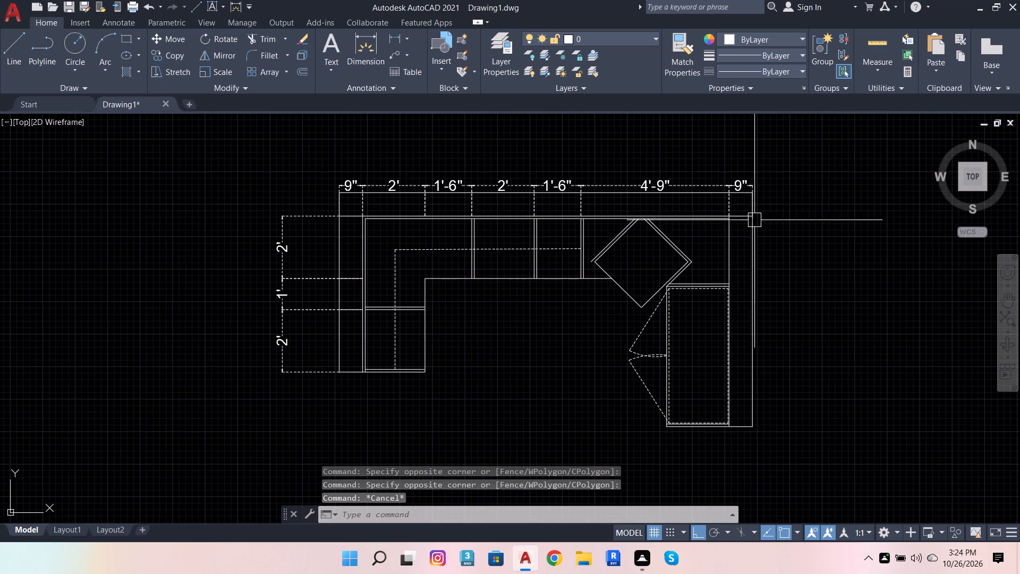
scroll(756, 214, up, 2)
click(367, 43)
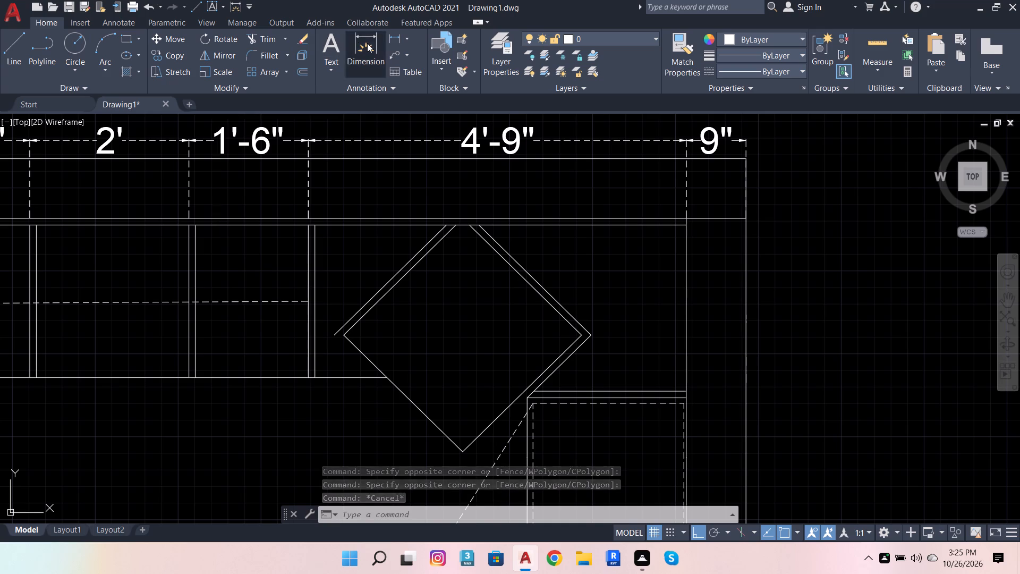
click(691, 265)
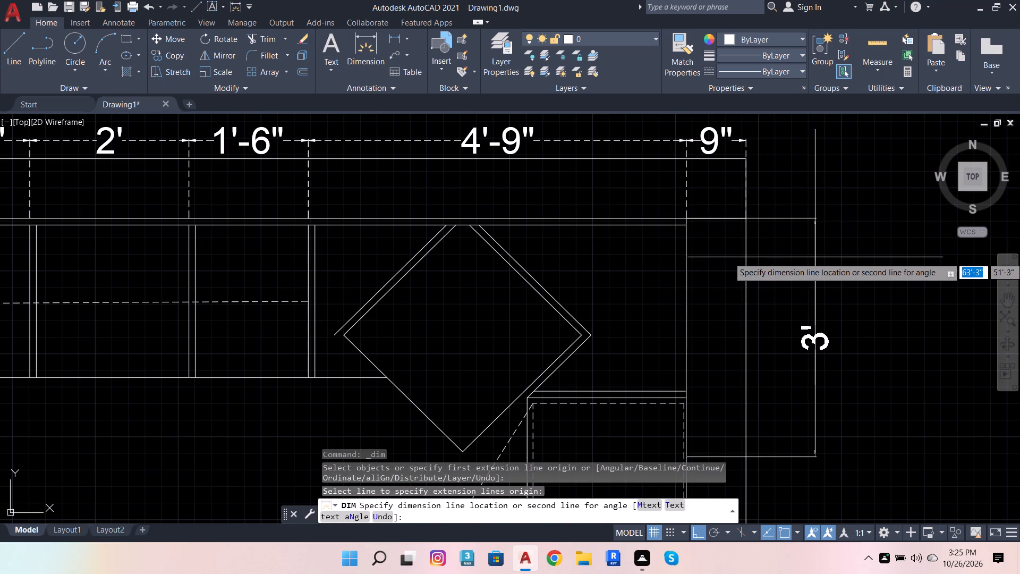
click(783, 208)
Dimension the right wall from the first dimension's lower end to the wall's bottom corner, placing it in line with that dimension.
scroll(811, 191, down, 2)
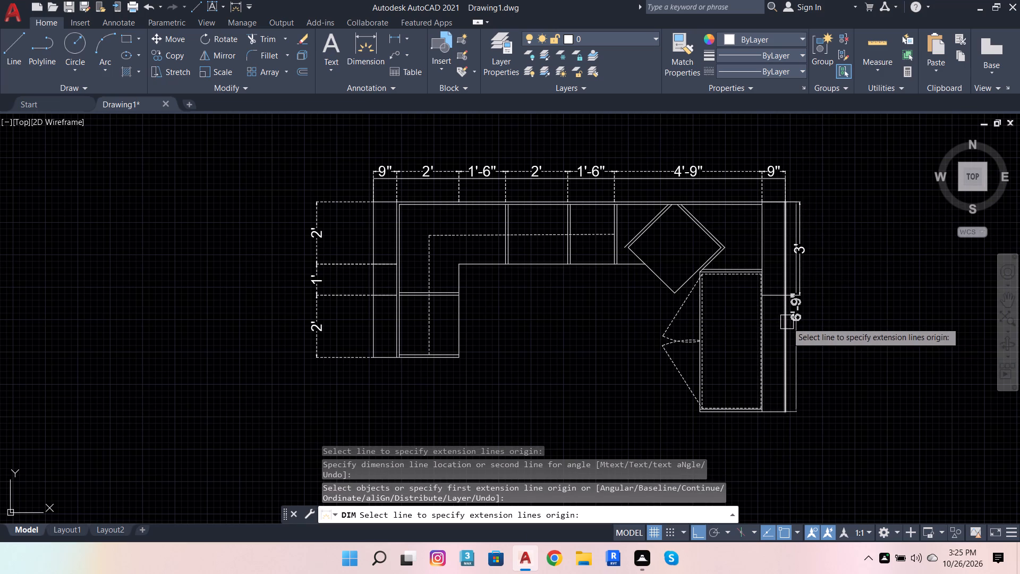
scroll(771, 328, up, 2)
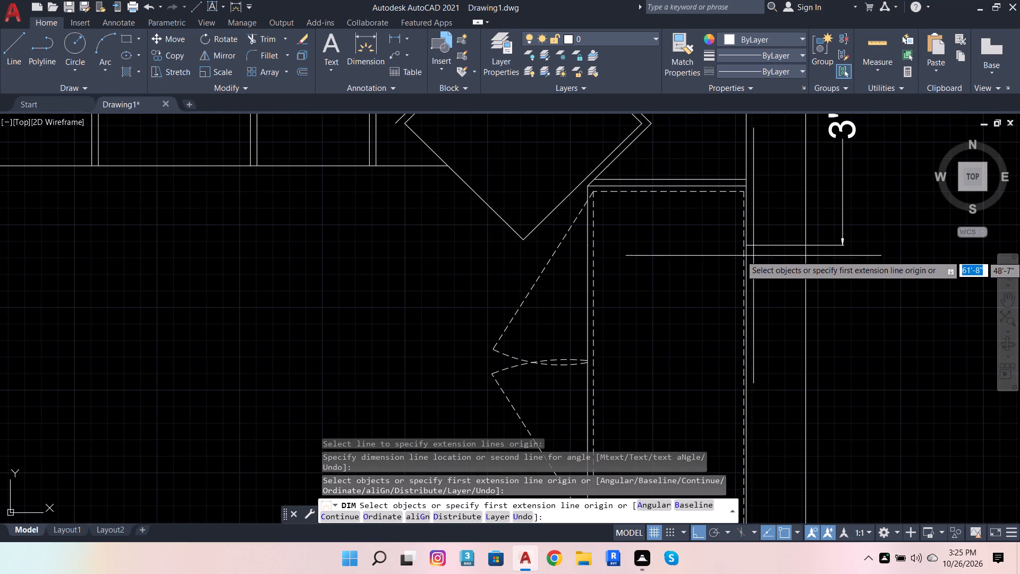
click(748, 243)
scroll(755, 260, down, 2)
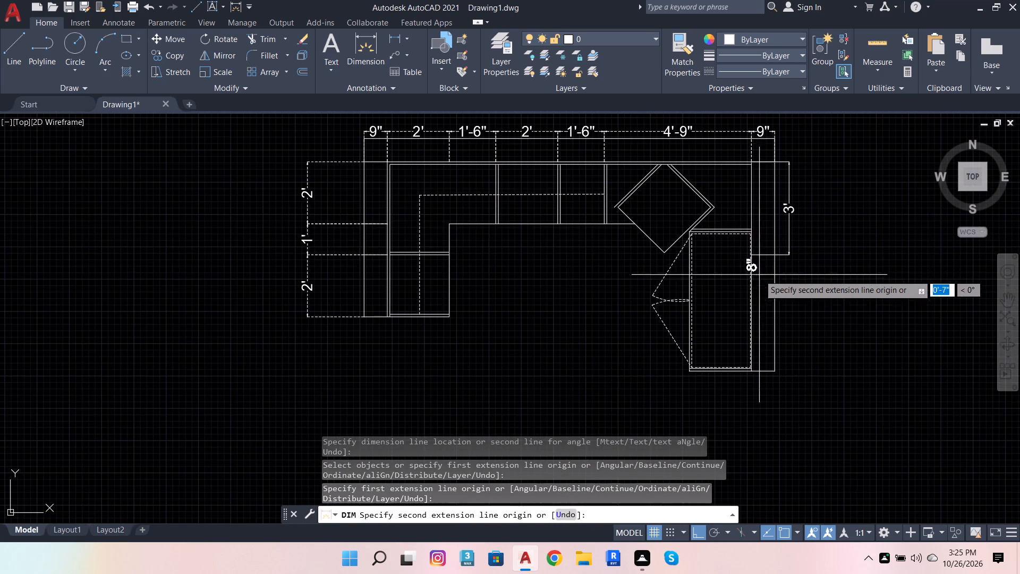
scroll(759, 323, up, 3)
scroll(783, 367, down, 3)
scroll(788, 399, up, 2)
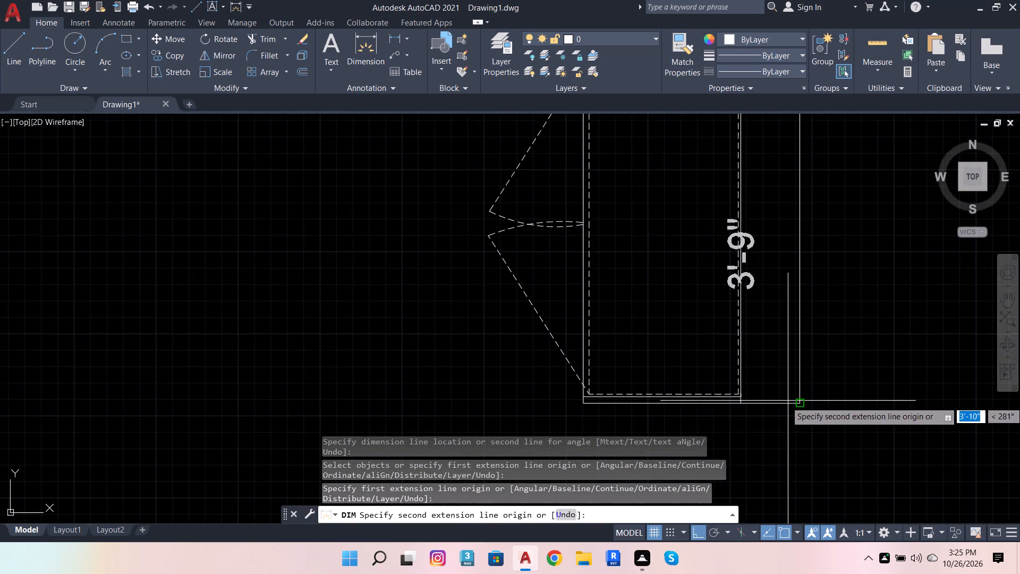
scroll(788, 401, up, 1)
click(709, 402)
scroll(763, 390, down, 3)
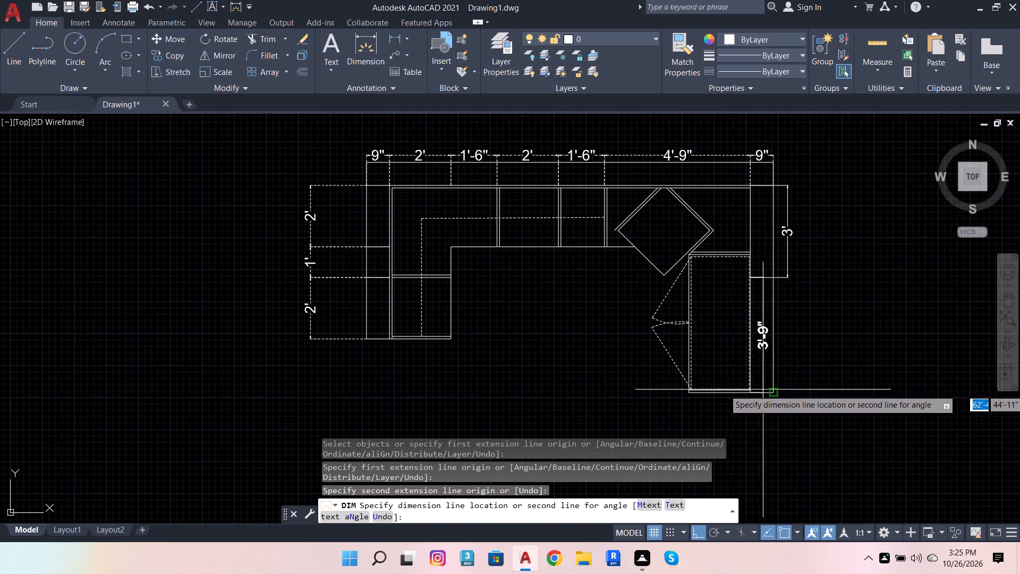
scroll(791, 281, up, 4)
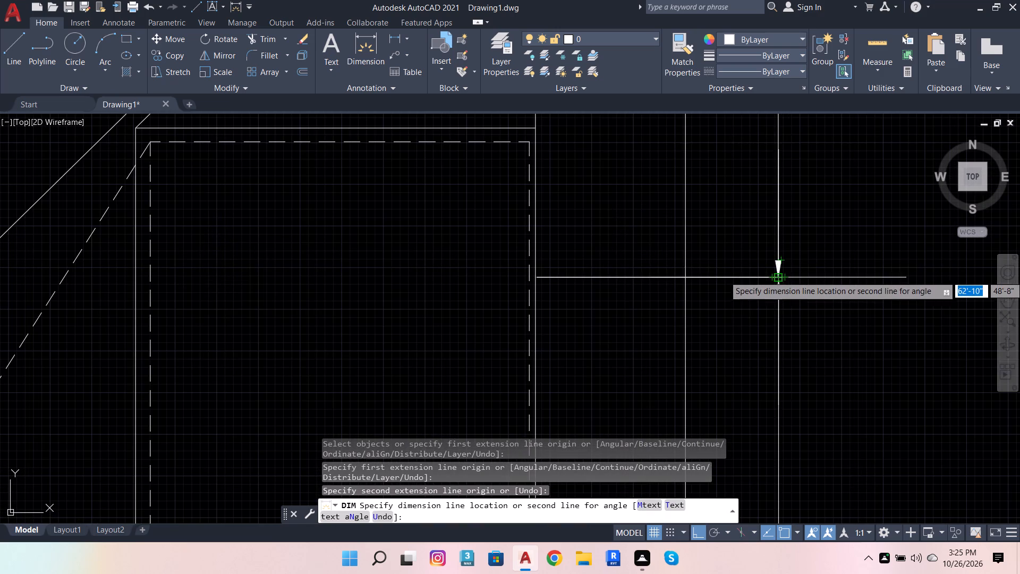
click(777, 277)
scroll(792, 256, down, 4)
key(Escape)
Set the linetype of both dimensions beside the right wall to DASHED.
click(789, 305)
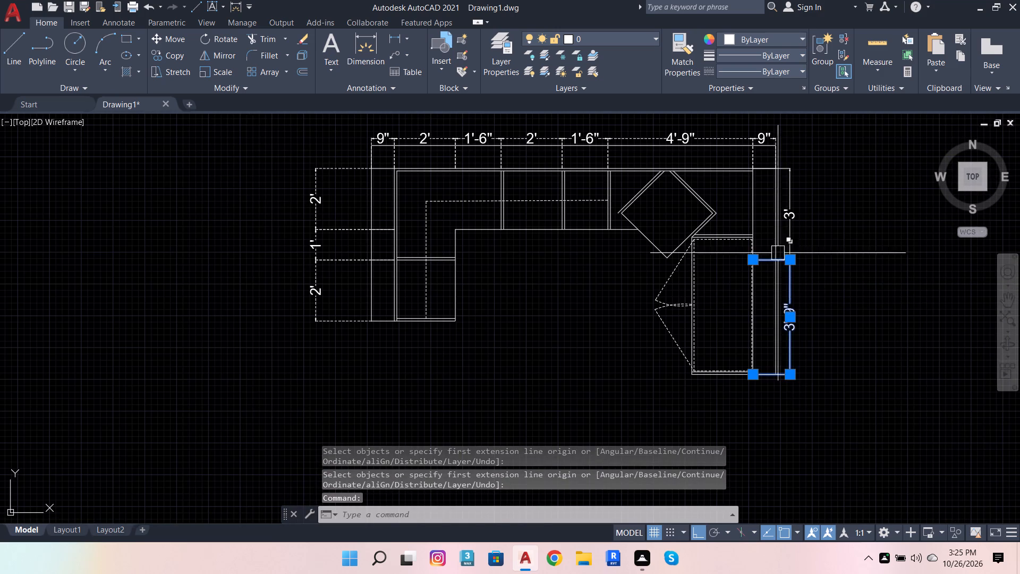
click(789, 218)
click(763, 71)
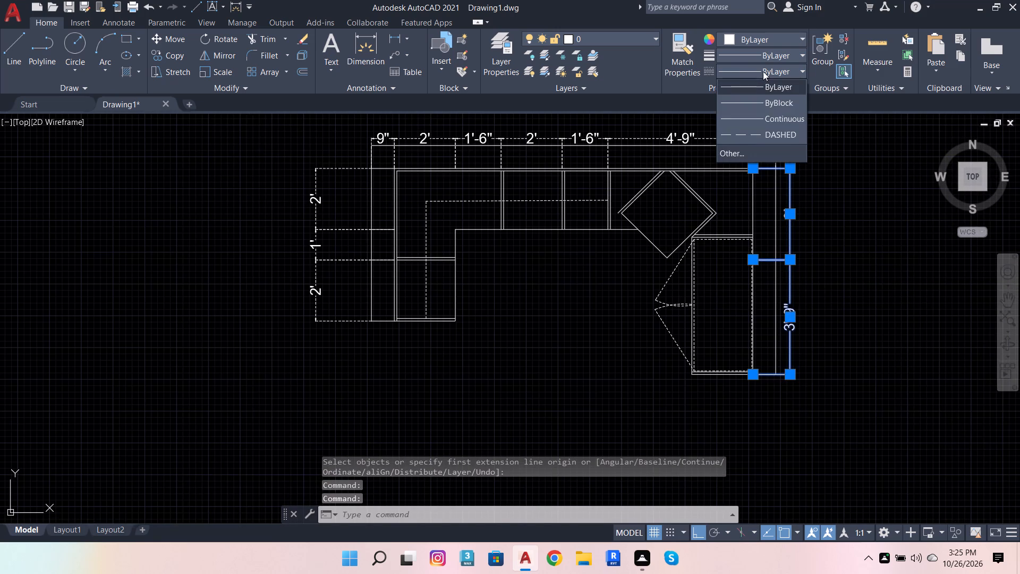
click(752, 131)
key(Escape)
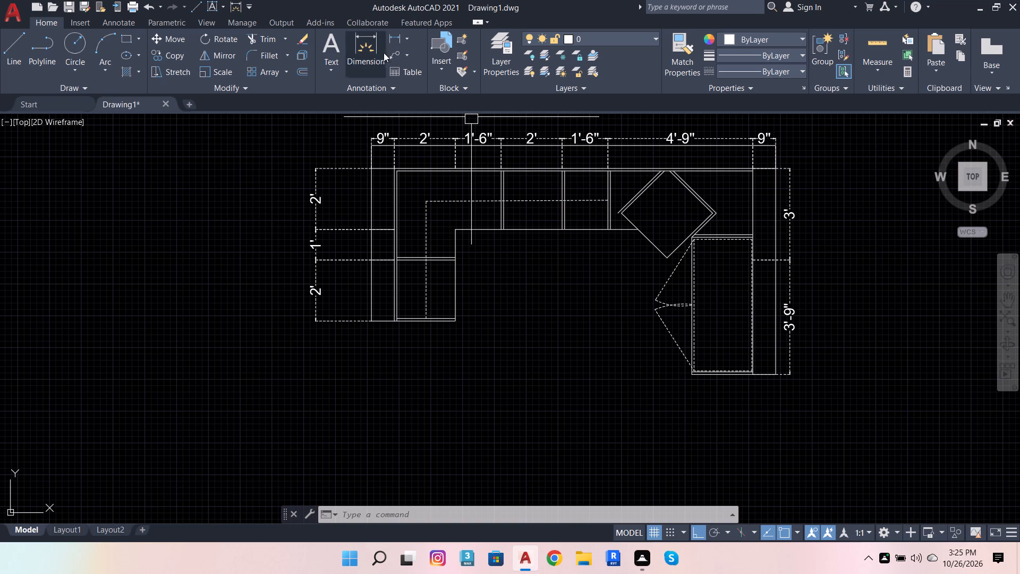
Draw a rectangle about 1'-10" by 1'-7" in the 2' counter bay, extending past the counter's front edge.
click(131, 39)
scroll(508, 196, up, 1)
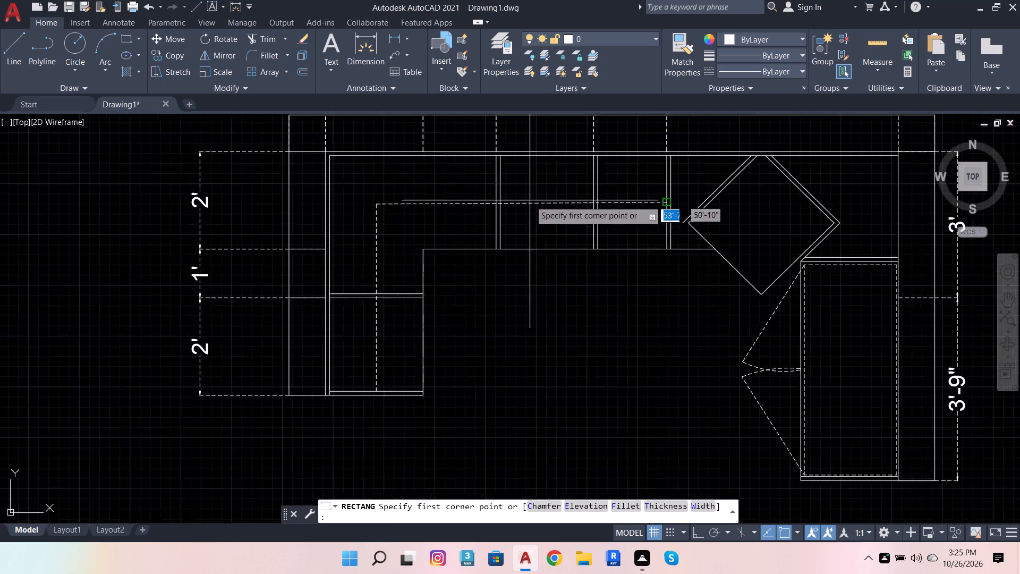
scroll(534, 200, up, 2)
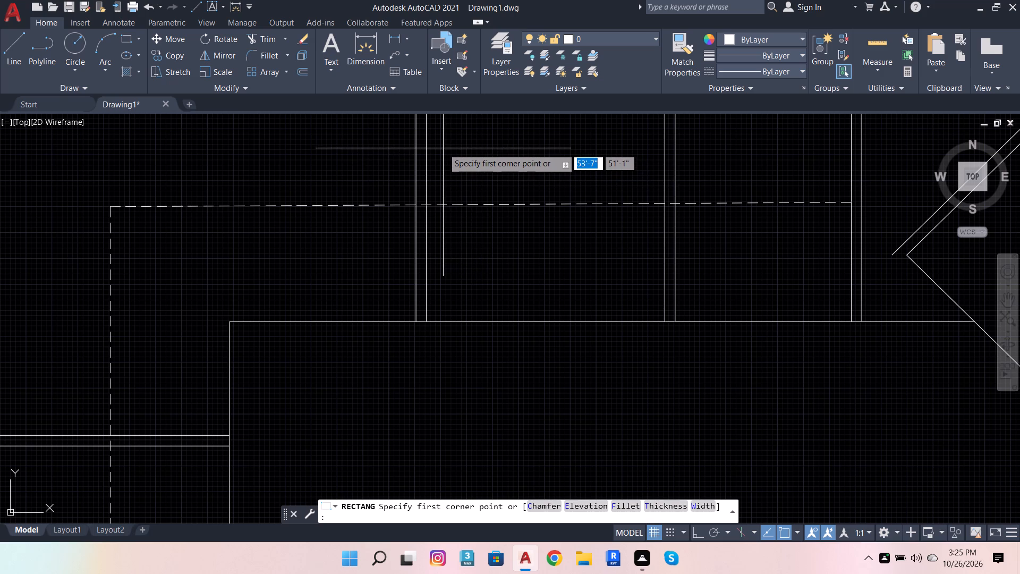
click(433, 174)
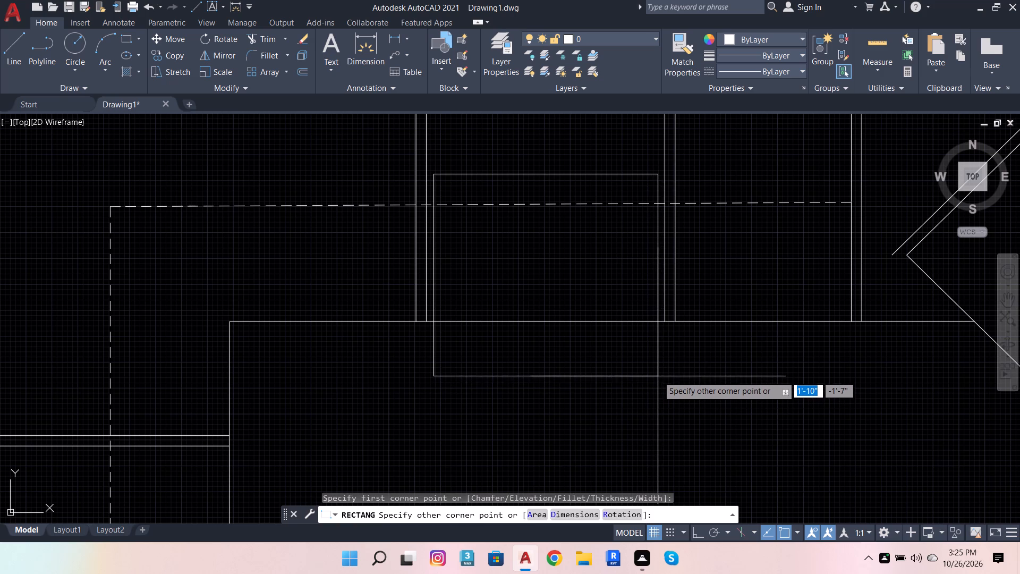
click(656, 373)
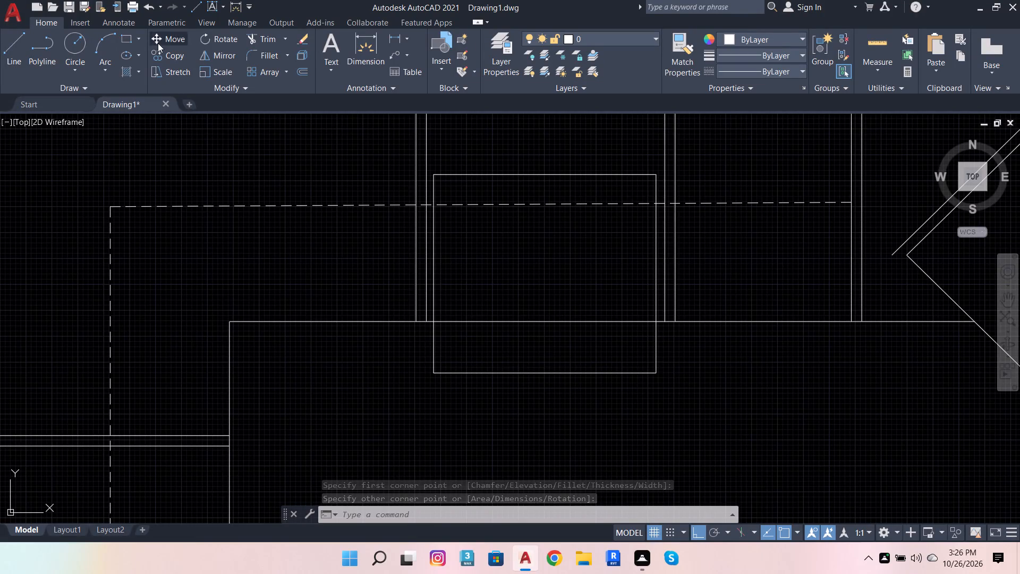
Draw a thin rectangle about 1'-10" wide just below the new rectangle, slightly overhanging both of its sides.
click(129, 37)
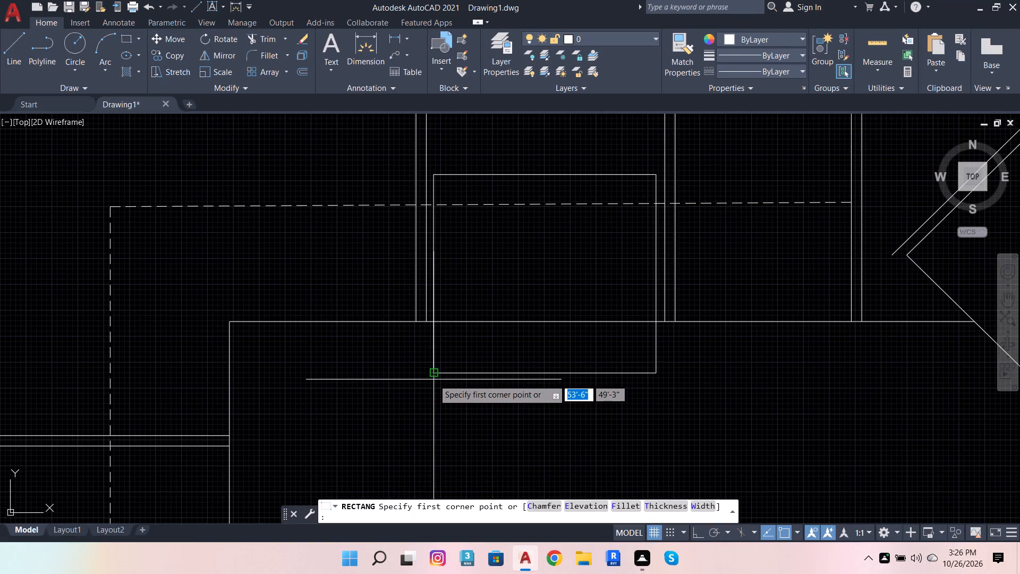
scroll(423, 379, up, 3)
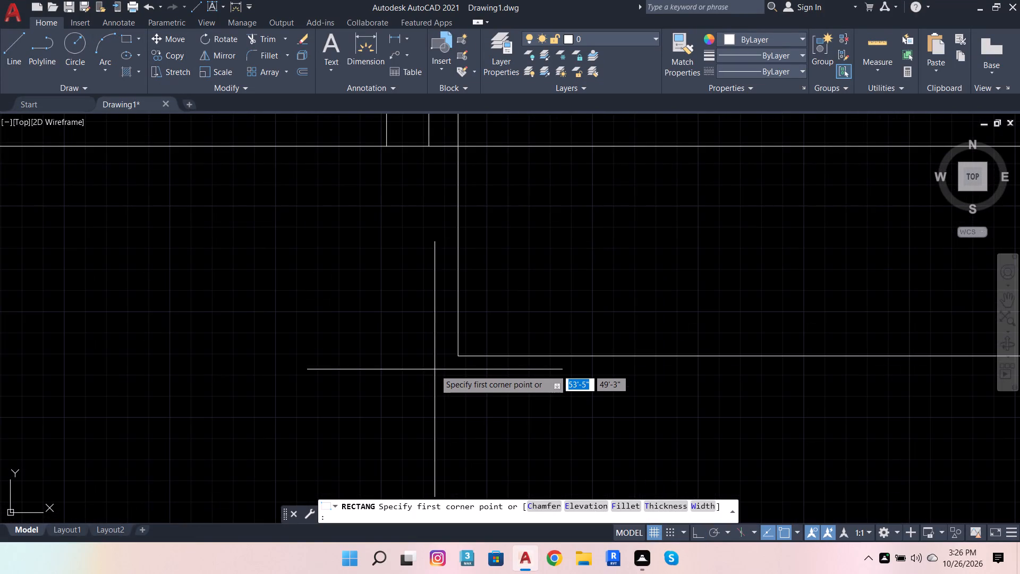
click(435, 369)
scroll(435, 368, down, 3)
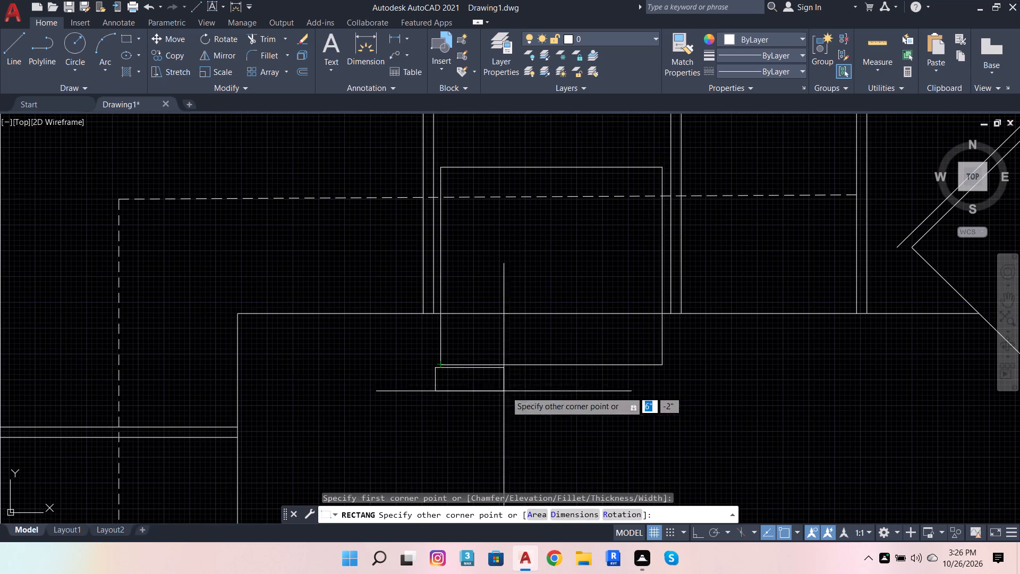
scroll(671, 396, up, 2)
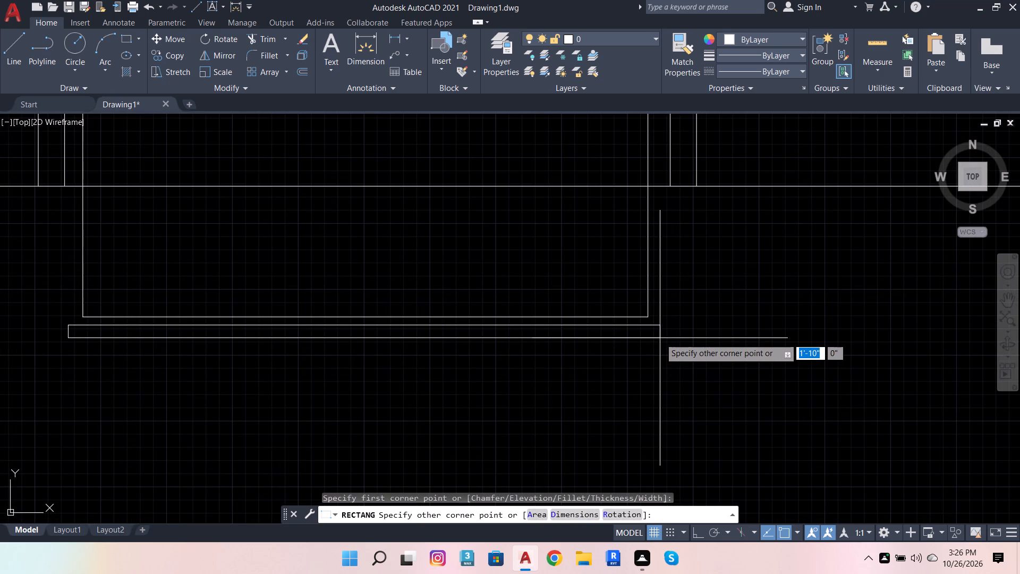
click(660, 339)
Set the linetype of the large rectangle and the thin rectangle below it to DASHED.
scroll(678, 322, down, 2)
click(662, 300)
scroll(647, 331, up, 3)
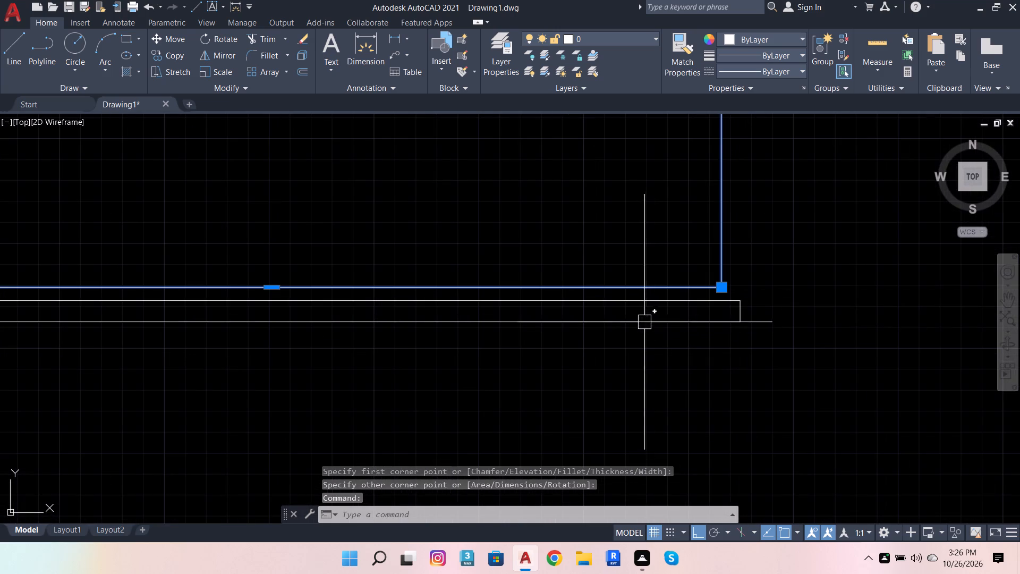
click(645, 322)
click(799, 66)
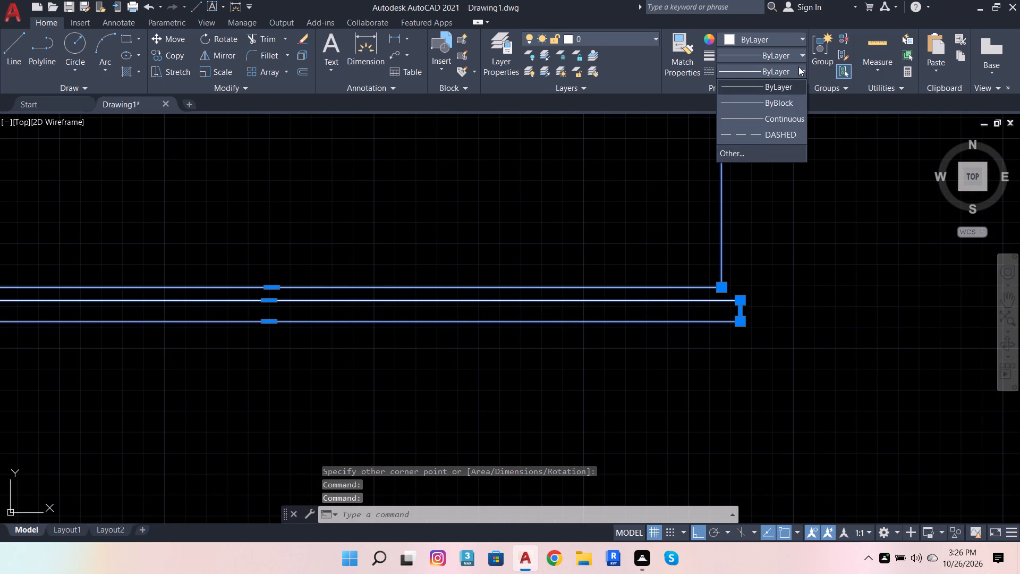
click(775, 133)
scroll(667, 249, down, 3)
key(Escape)
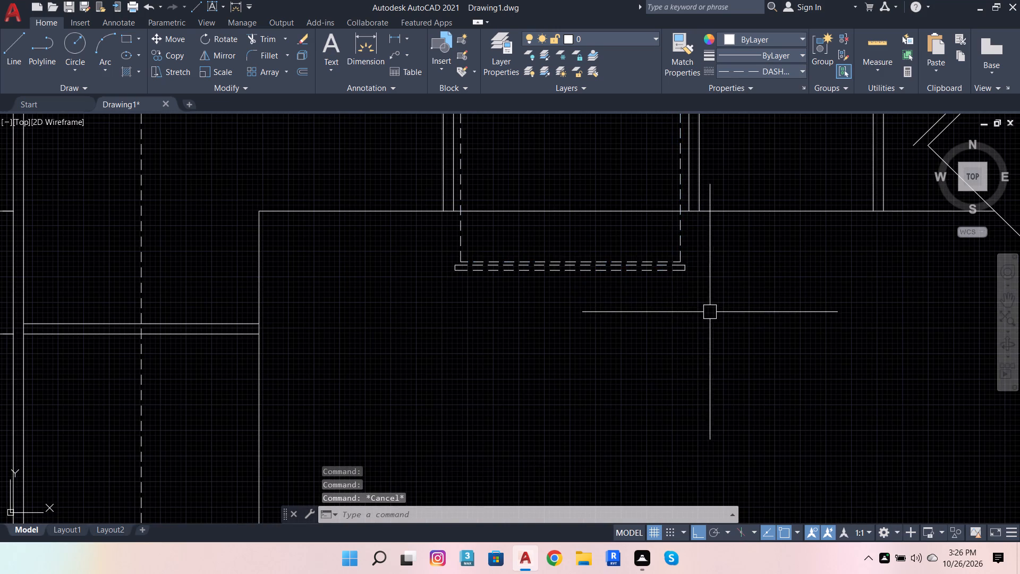
Draw a vertical guide line down from the counter front at the left panel of the 1'-6" bay beside the dashed rectangles.
scroll(712, 321, down, 2)
scroll(730, 260, up, 1)
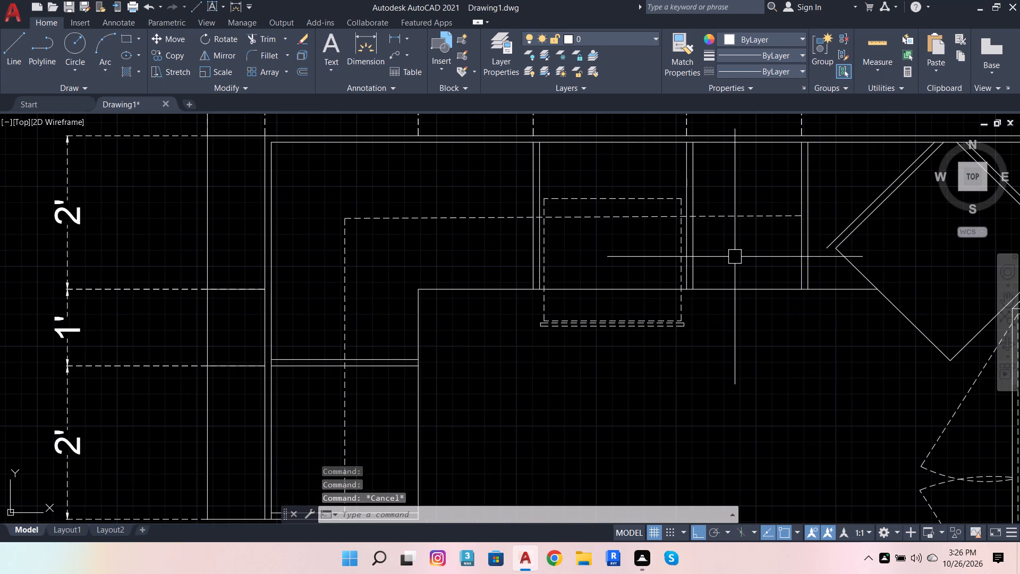
click(7, 54)
click(692, 286)
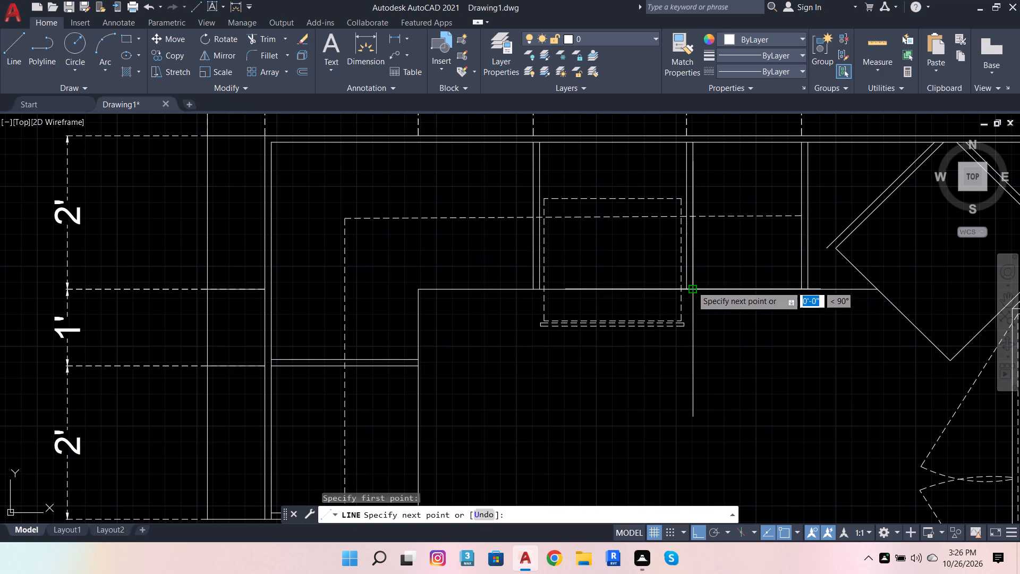
click(737, 400)
key(space)
With Ortho off, draw a slanted line from the bay's right panel at the counter front, down across the vertical guide line.
key(space)
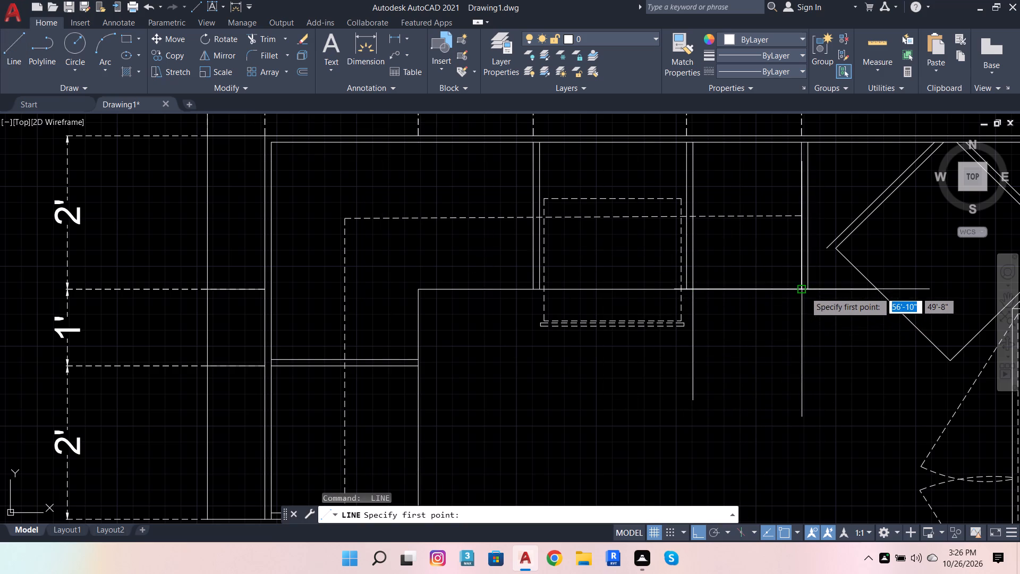
click(803, 291)
click(693, 533)
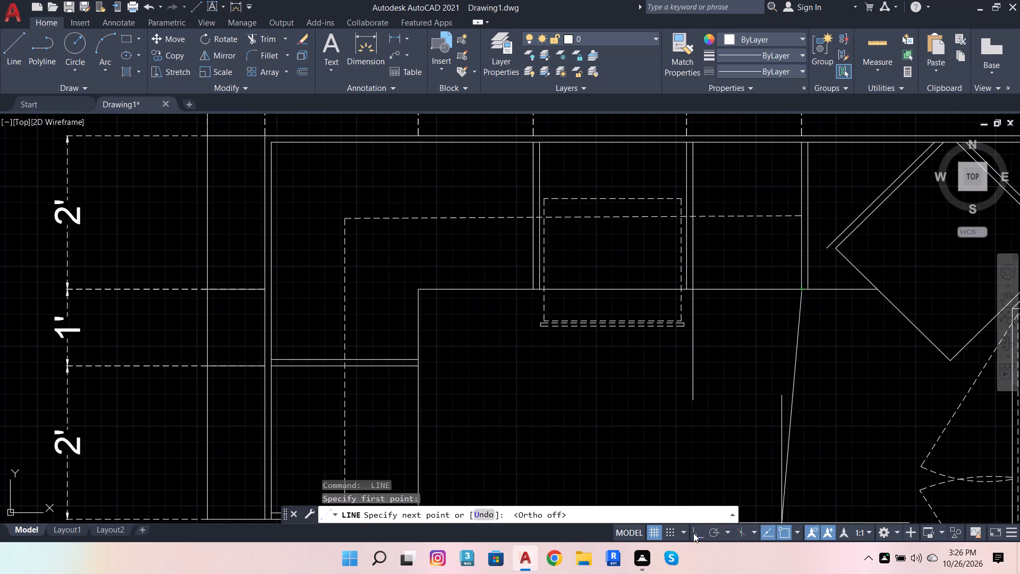
click(675, 368)
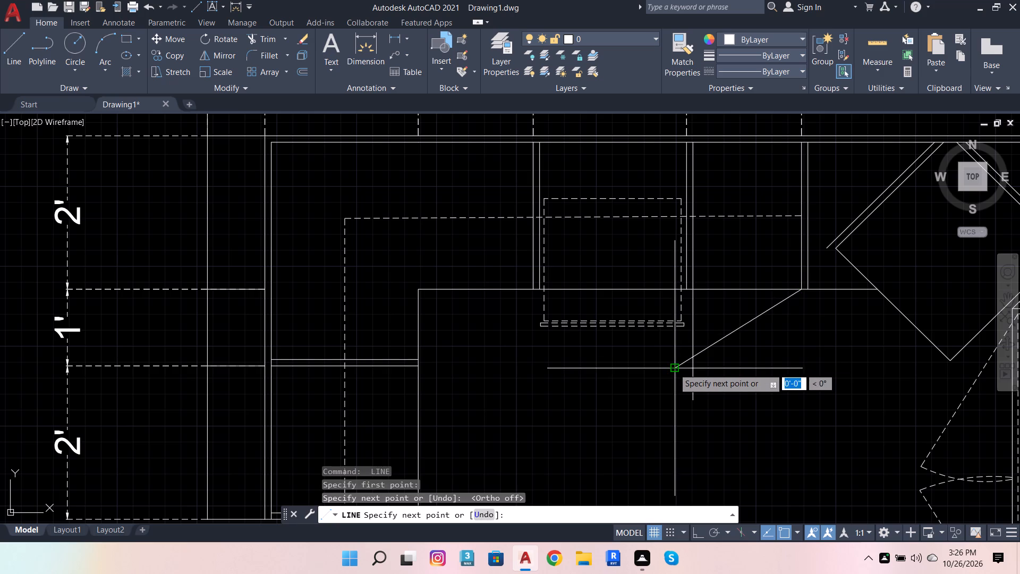
key(Escape)
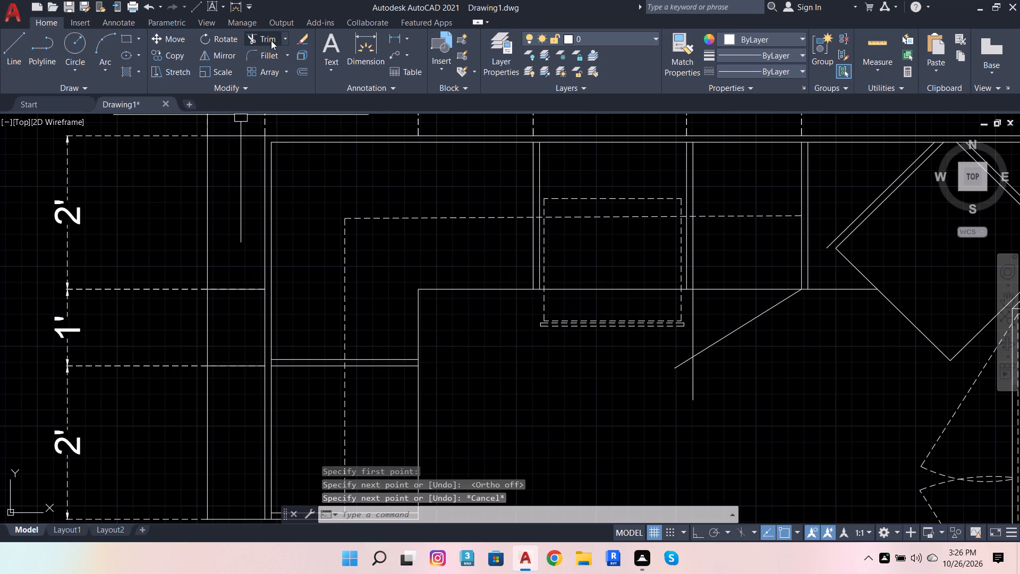
Trim the slanted line back to the vertical guide line and remove the guide line.
click(270, 40)
click(677, 372)
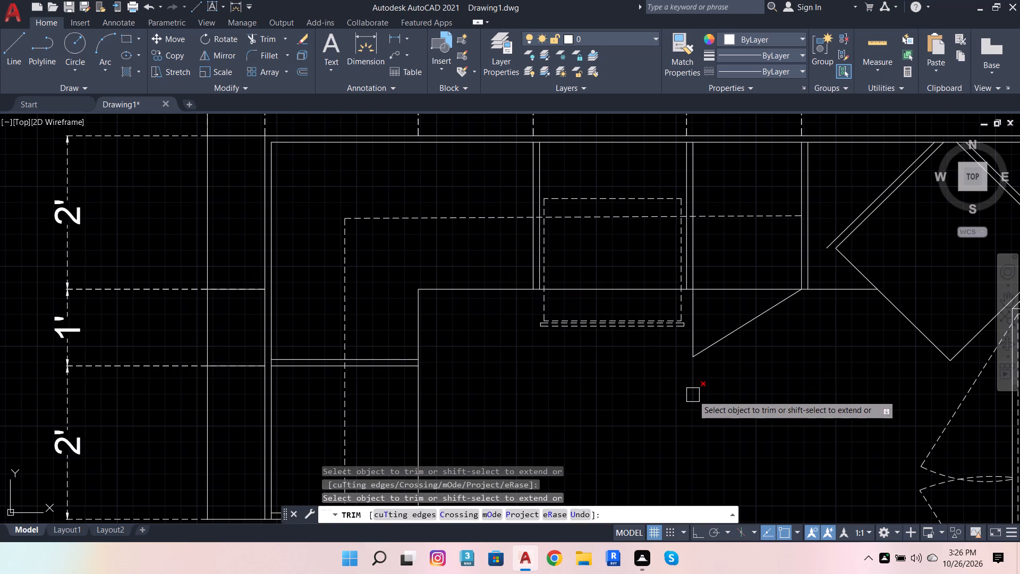
click(693, 395)
click(696, 323)
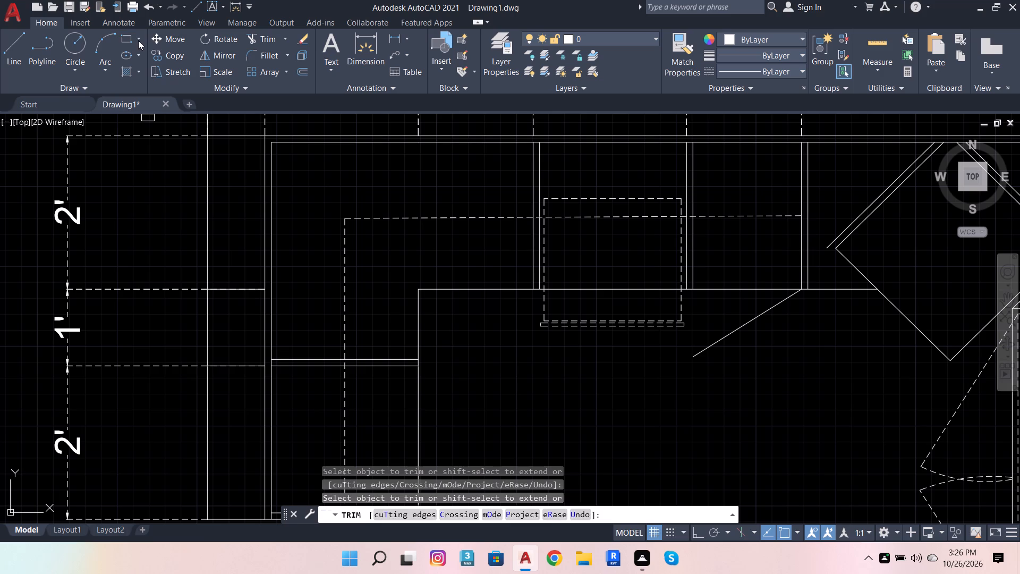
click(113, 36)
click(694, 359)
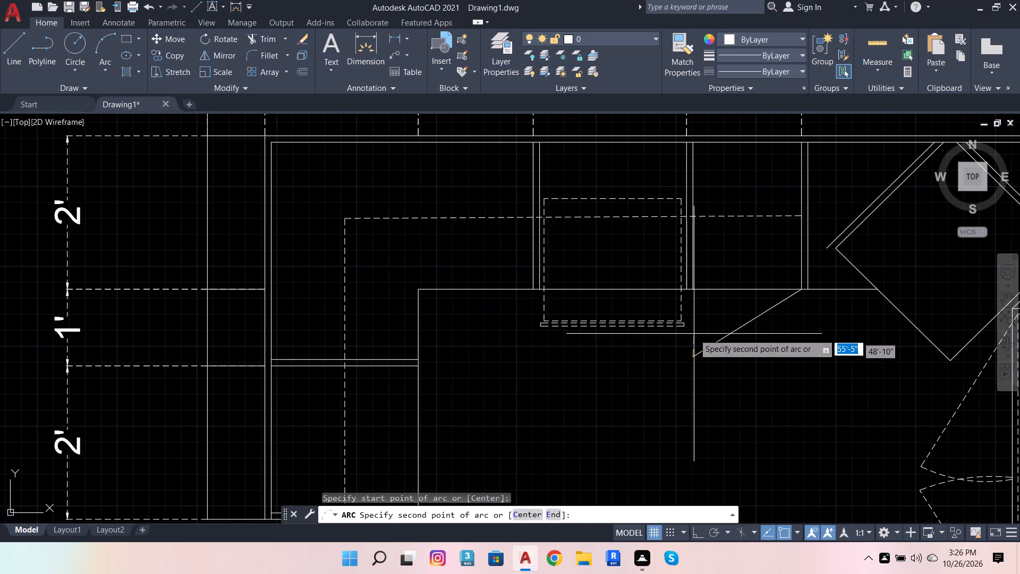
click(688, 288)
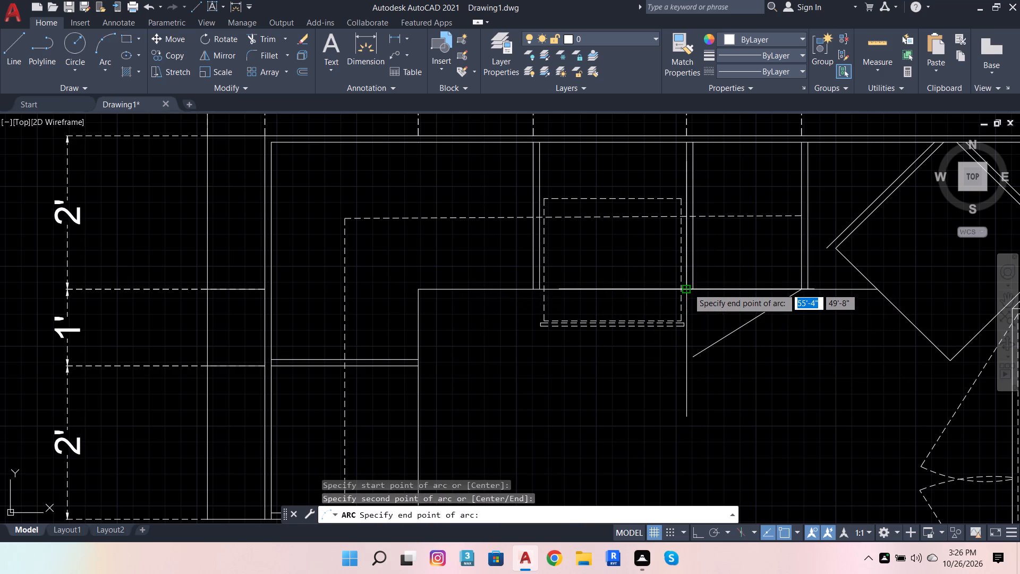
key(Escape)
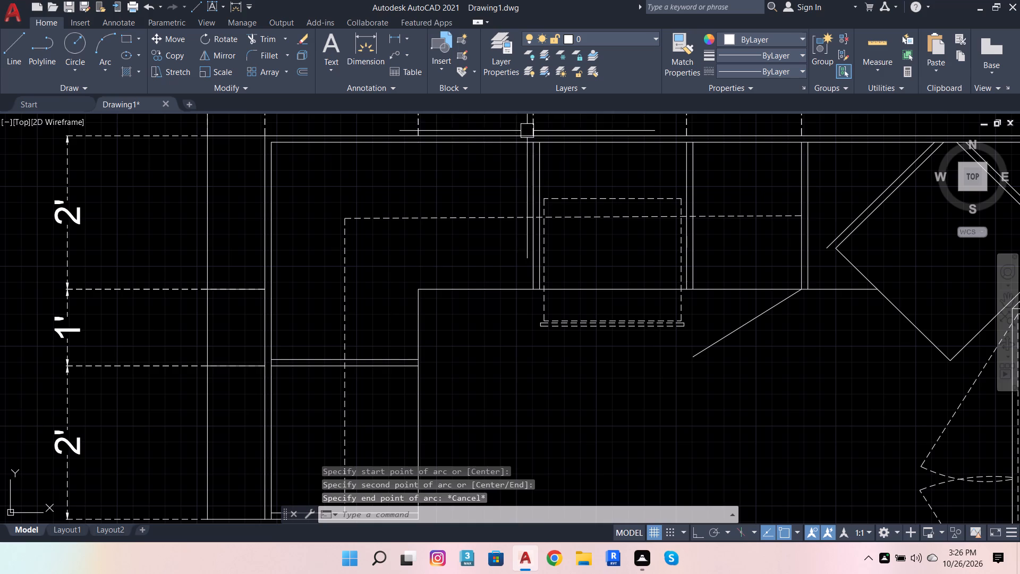
Draw a three-point arc from the slanted line's lower end through the bay's left panel corner at the counter front, ending inside the bay.
click(102, 48)
click(693, 358)
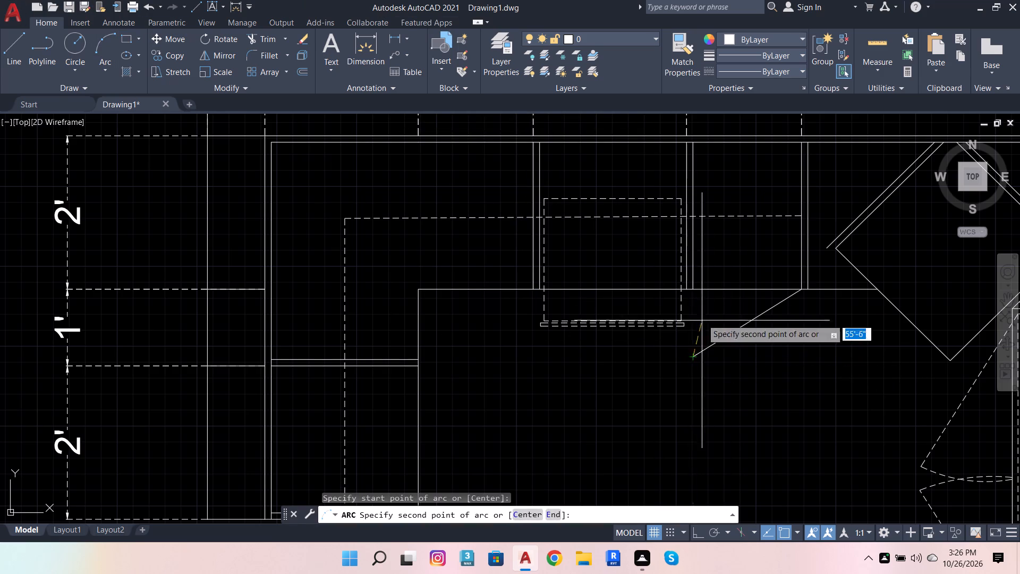
click(691, 289)
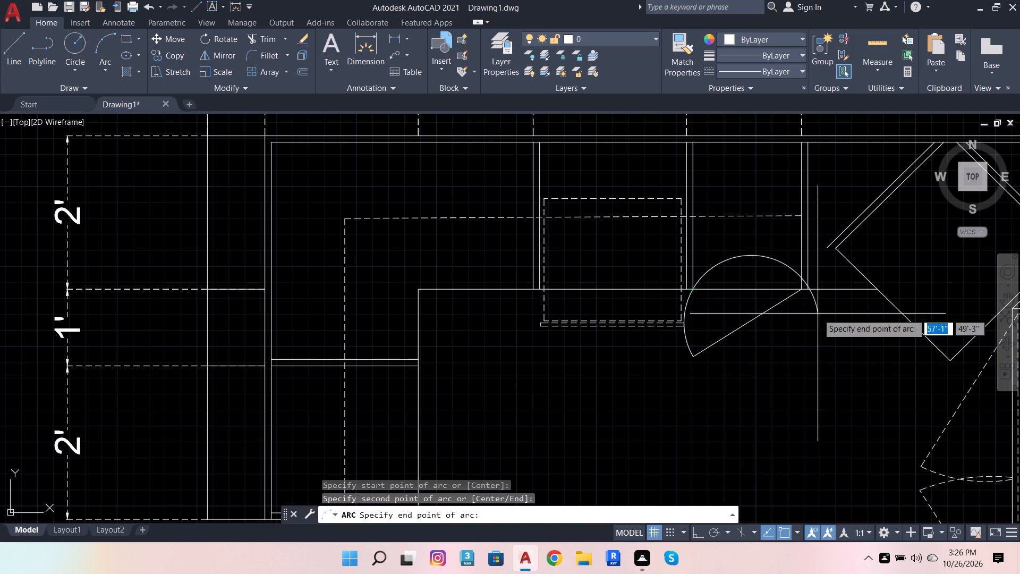
click(759, 166)
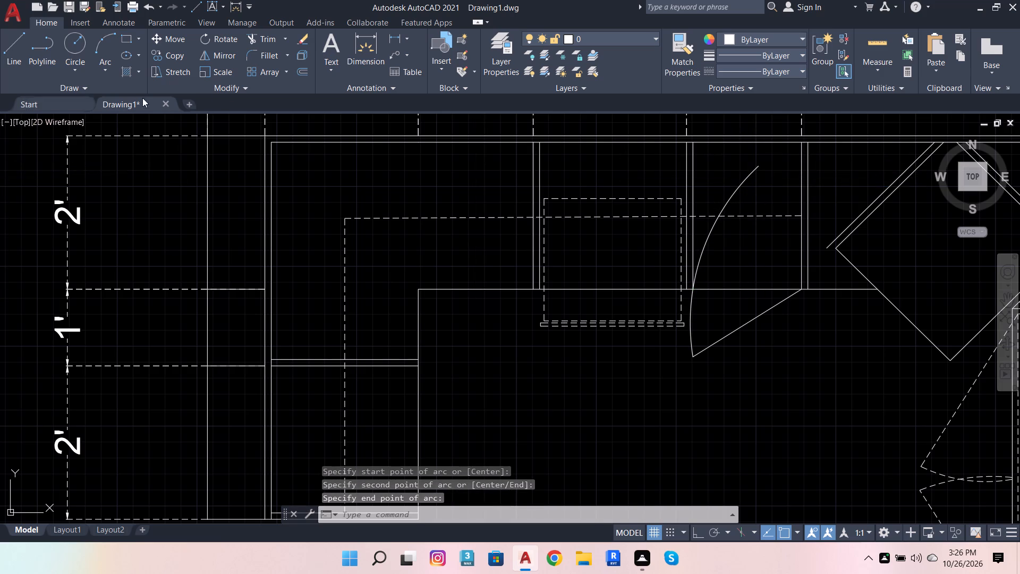
Trim away the part of the arc that extends above the counter front line into the bay.
click(257, 38)
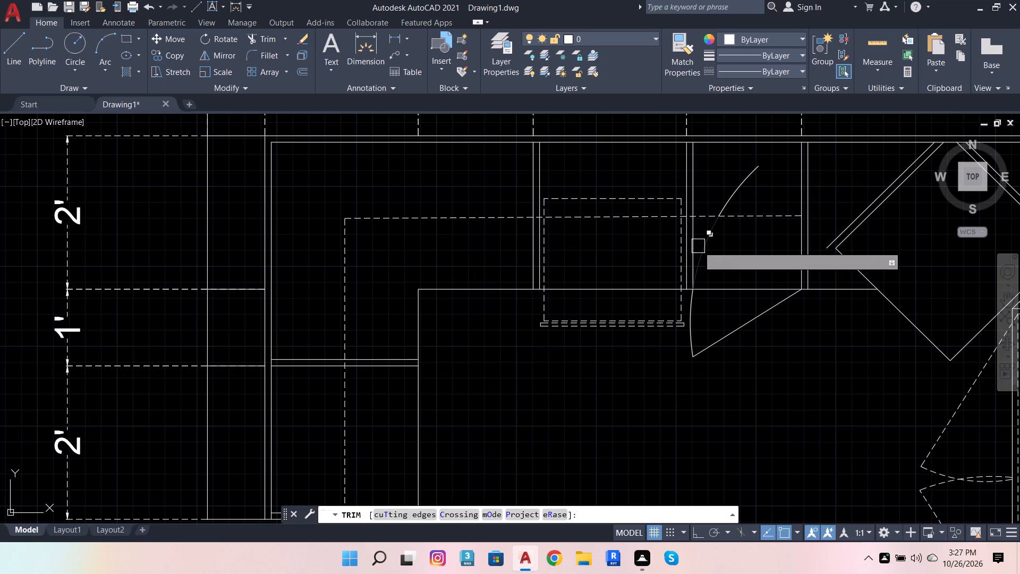
click(707, 248)
click(737, 189)
key(Escape)
key(Escape)
key(Escape)
key(Escape)
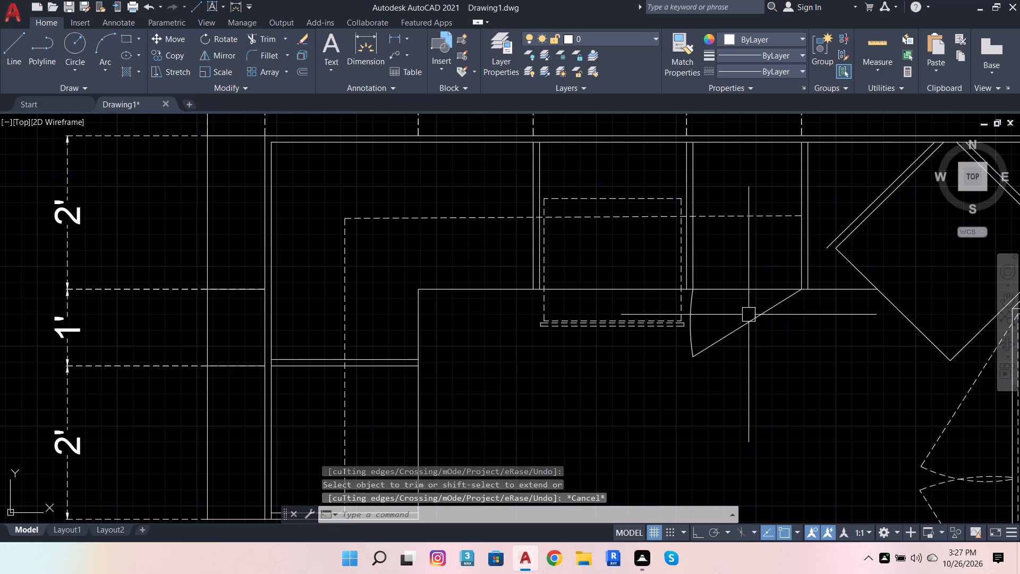
Set the linetype of the door arc and the slanted door line to DASHED.
click(698, 339)
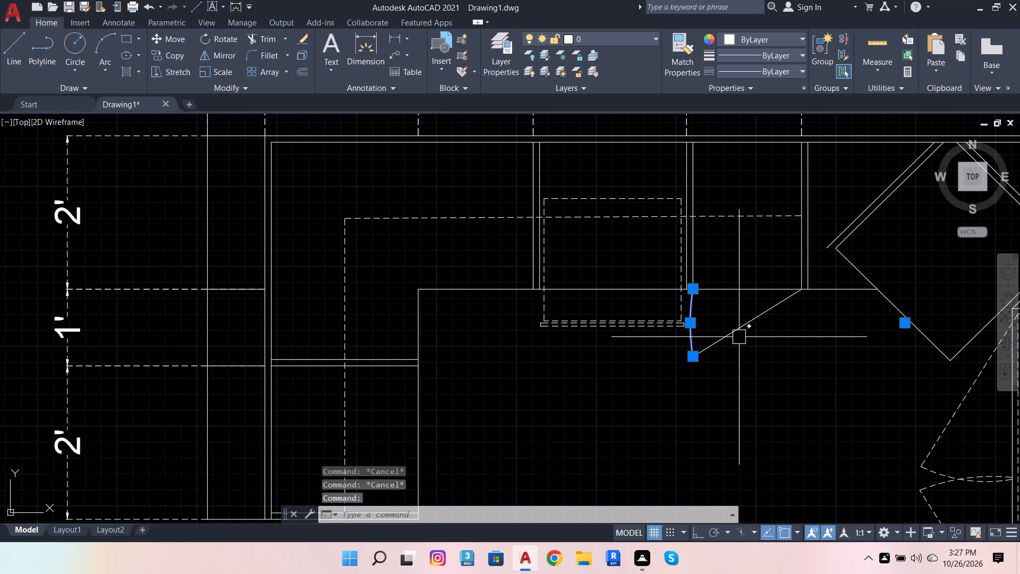
click(739, 335)
click(763, 66)
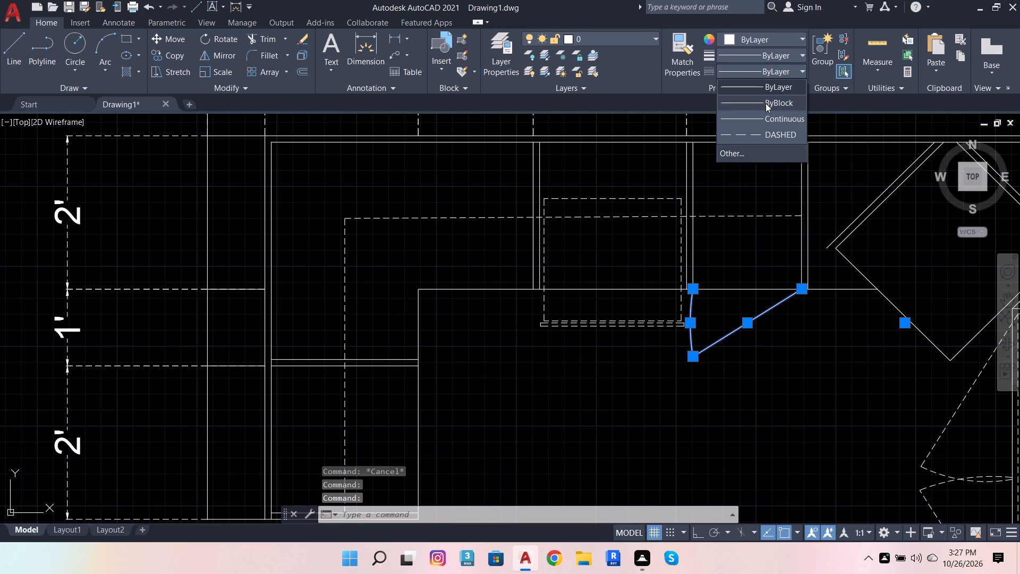
click(761, 131)
key(Escape)
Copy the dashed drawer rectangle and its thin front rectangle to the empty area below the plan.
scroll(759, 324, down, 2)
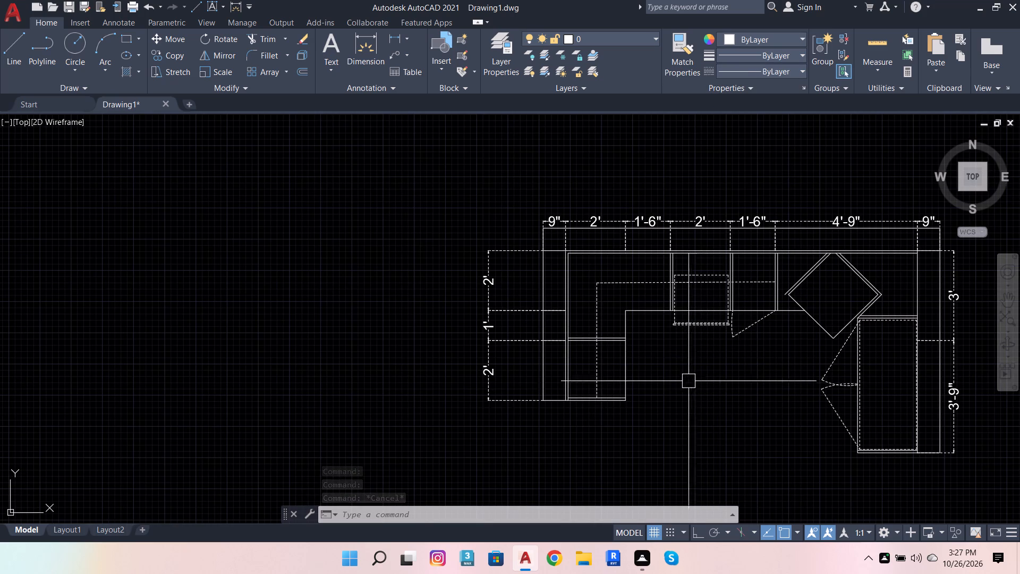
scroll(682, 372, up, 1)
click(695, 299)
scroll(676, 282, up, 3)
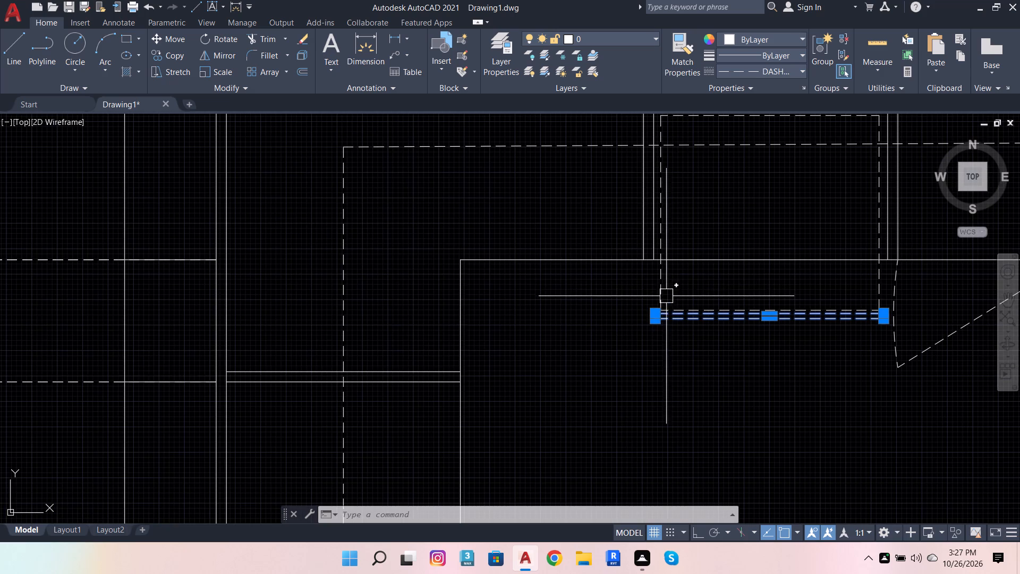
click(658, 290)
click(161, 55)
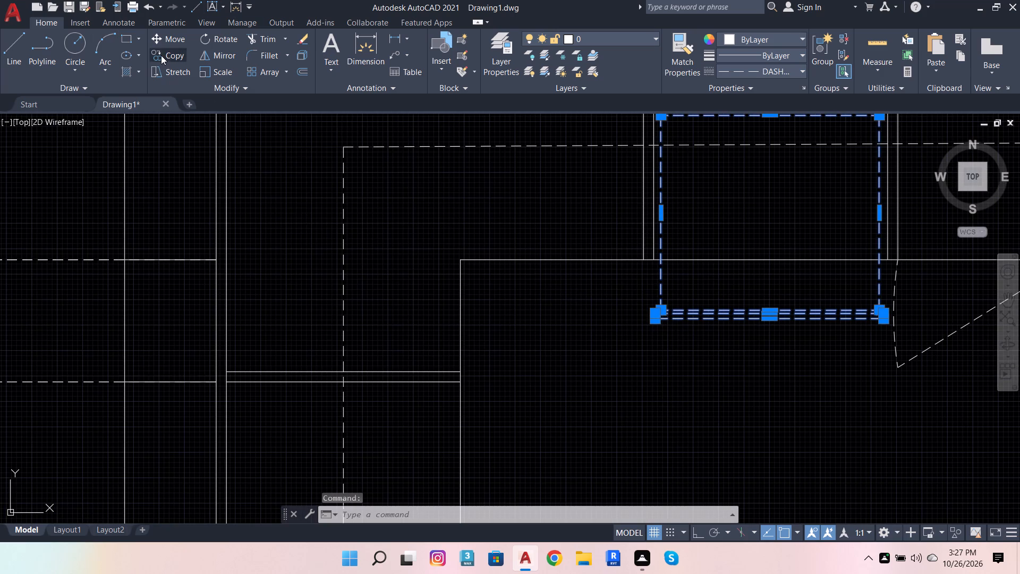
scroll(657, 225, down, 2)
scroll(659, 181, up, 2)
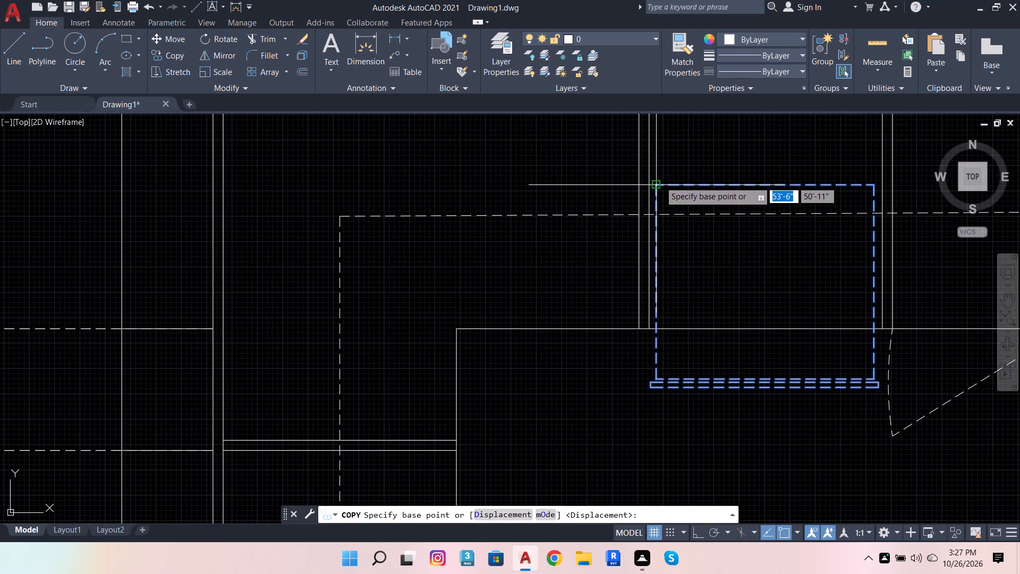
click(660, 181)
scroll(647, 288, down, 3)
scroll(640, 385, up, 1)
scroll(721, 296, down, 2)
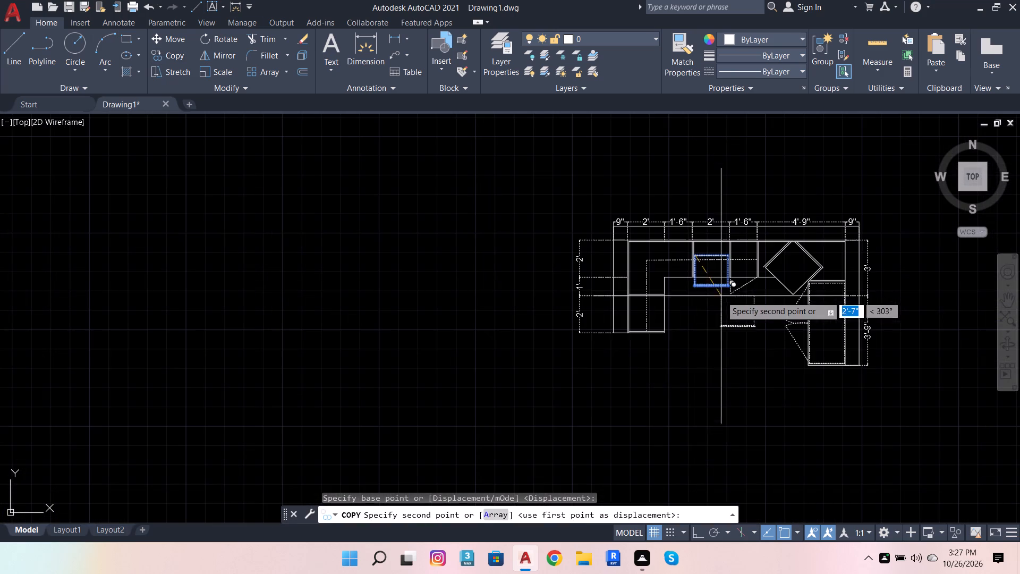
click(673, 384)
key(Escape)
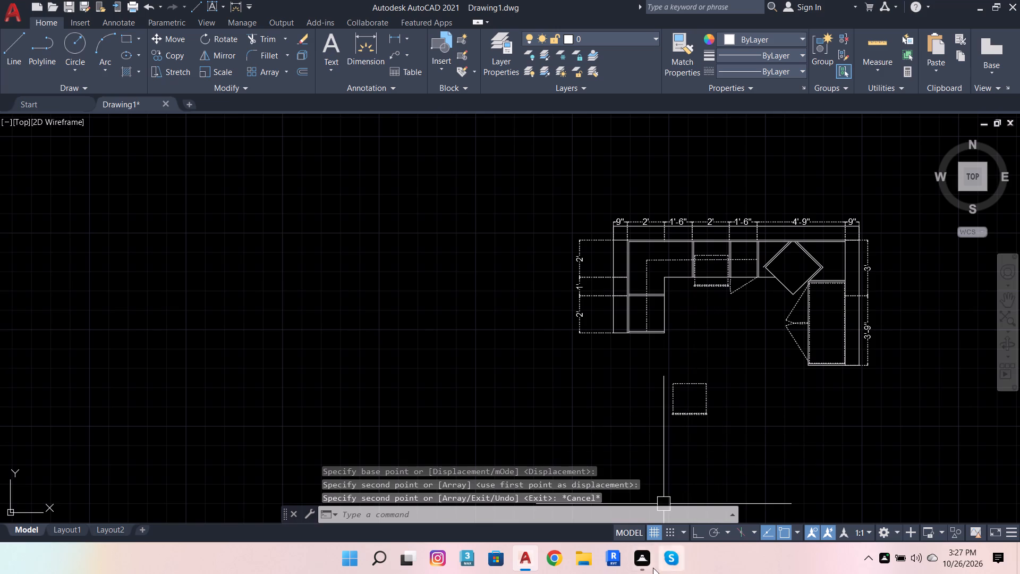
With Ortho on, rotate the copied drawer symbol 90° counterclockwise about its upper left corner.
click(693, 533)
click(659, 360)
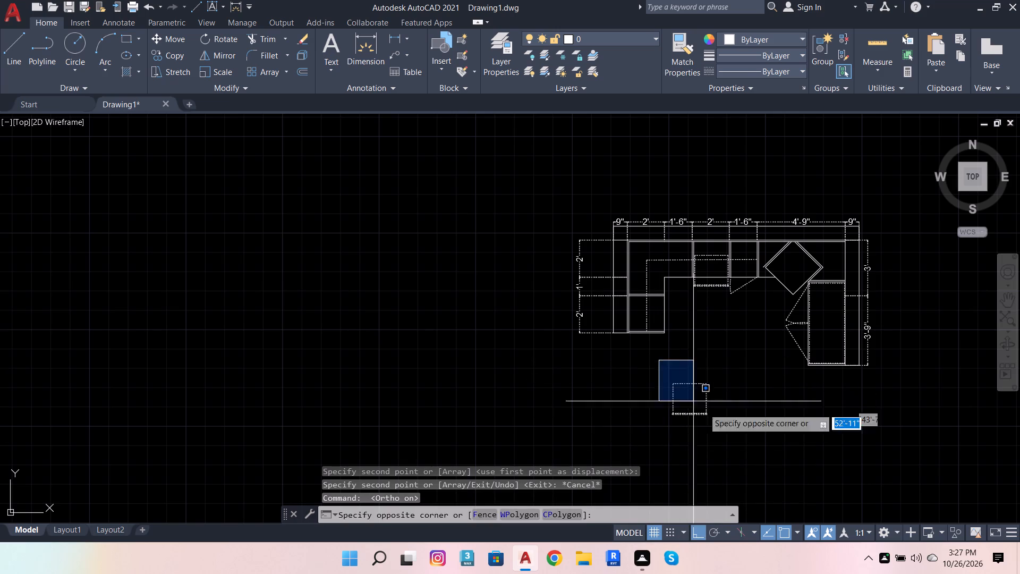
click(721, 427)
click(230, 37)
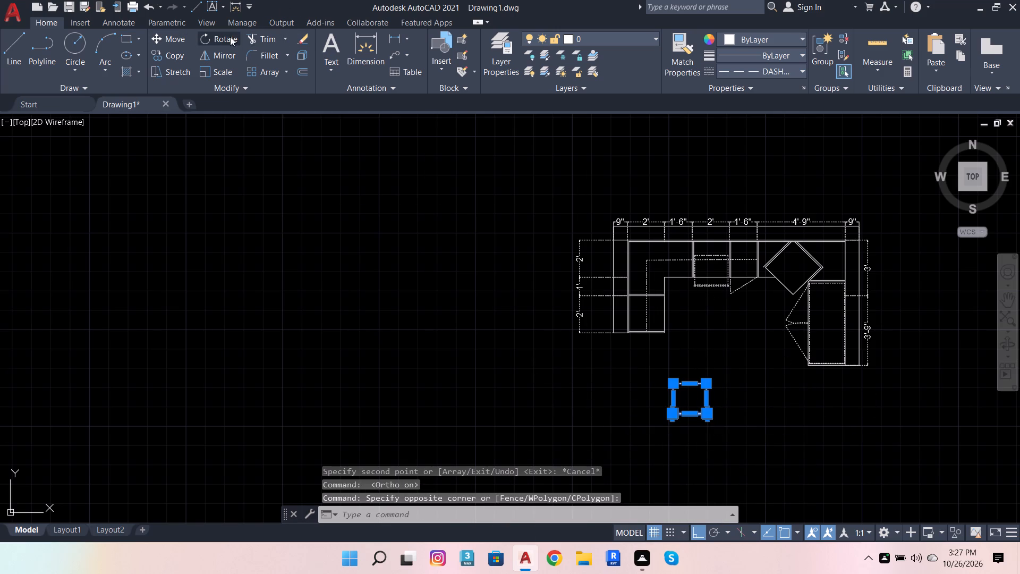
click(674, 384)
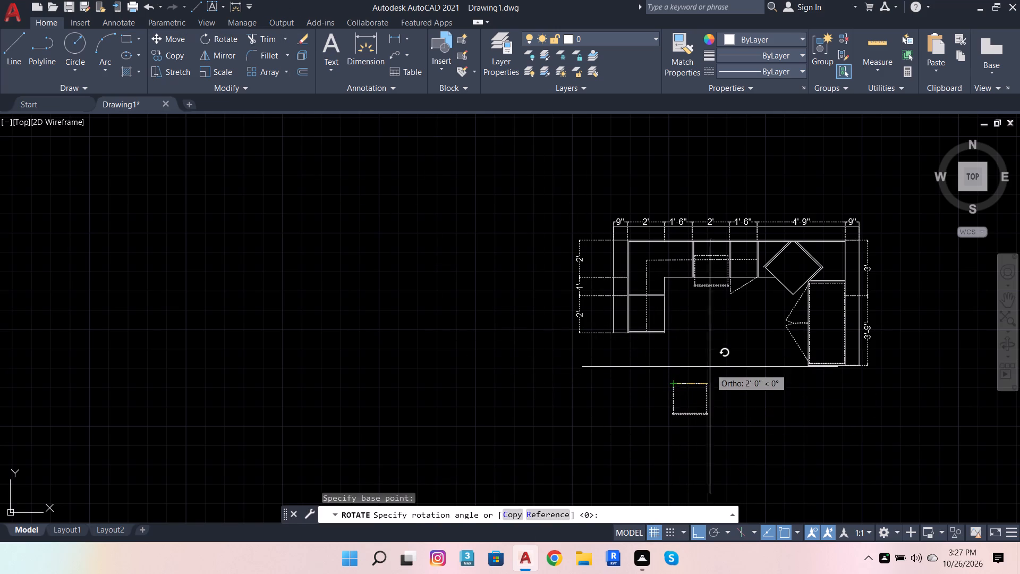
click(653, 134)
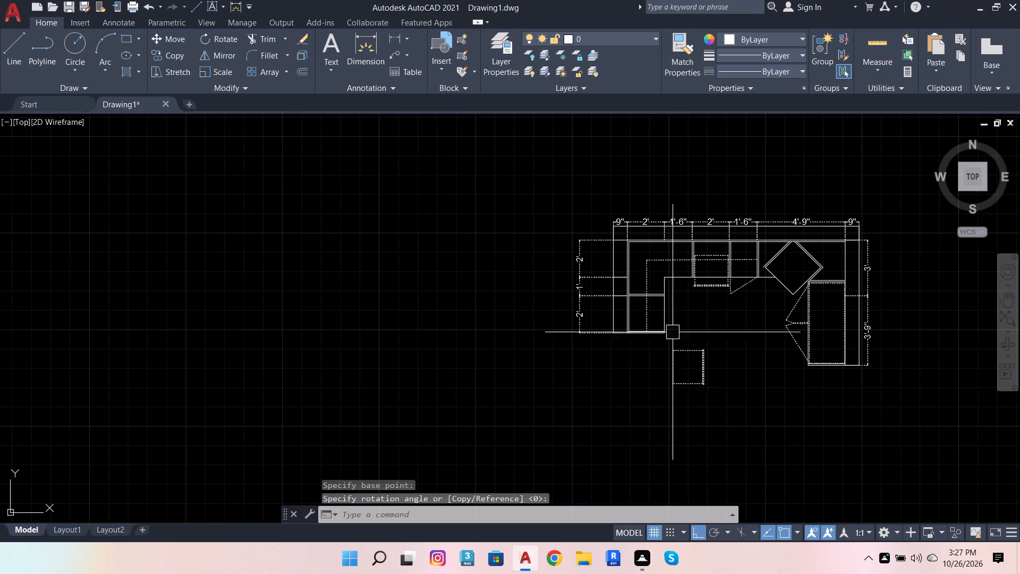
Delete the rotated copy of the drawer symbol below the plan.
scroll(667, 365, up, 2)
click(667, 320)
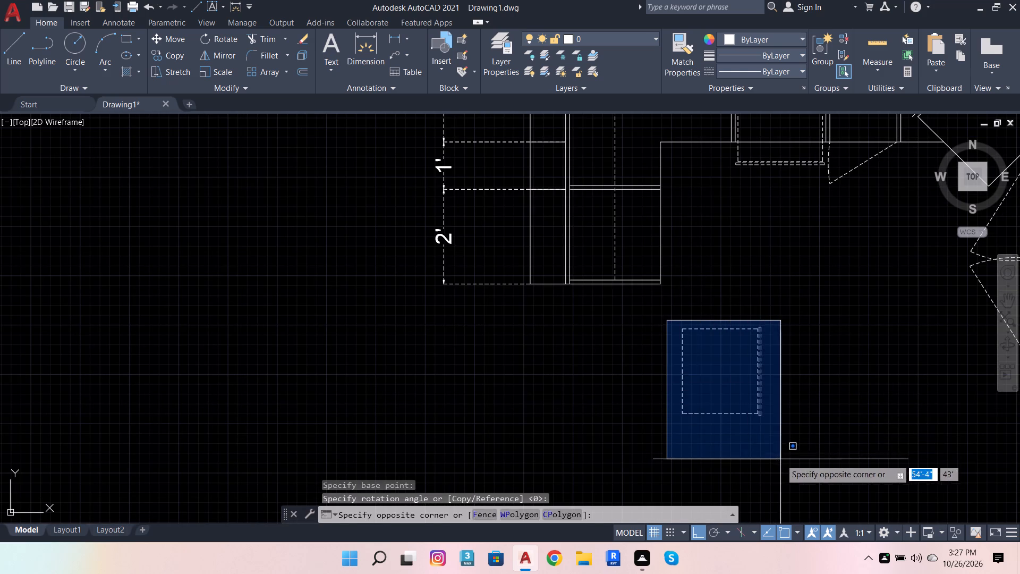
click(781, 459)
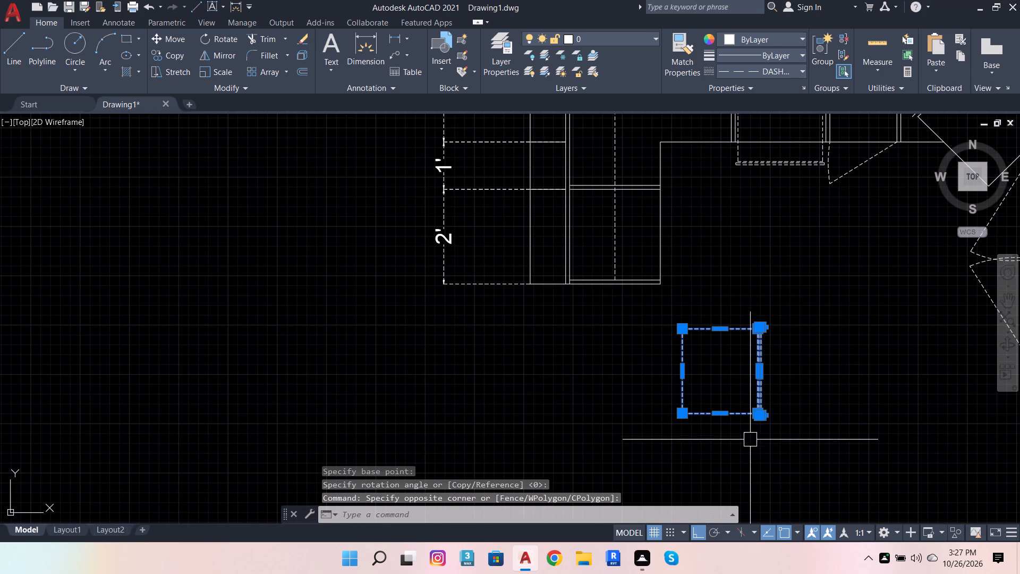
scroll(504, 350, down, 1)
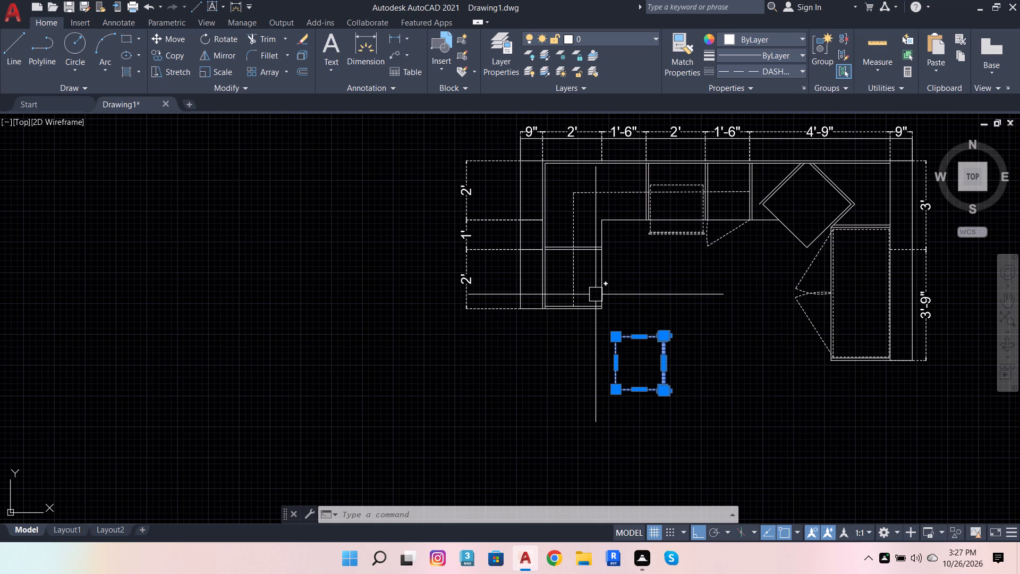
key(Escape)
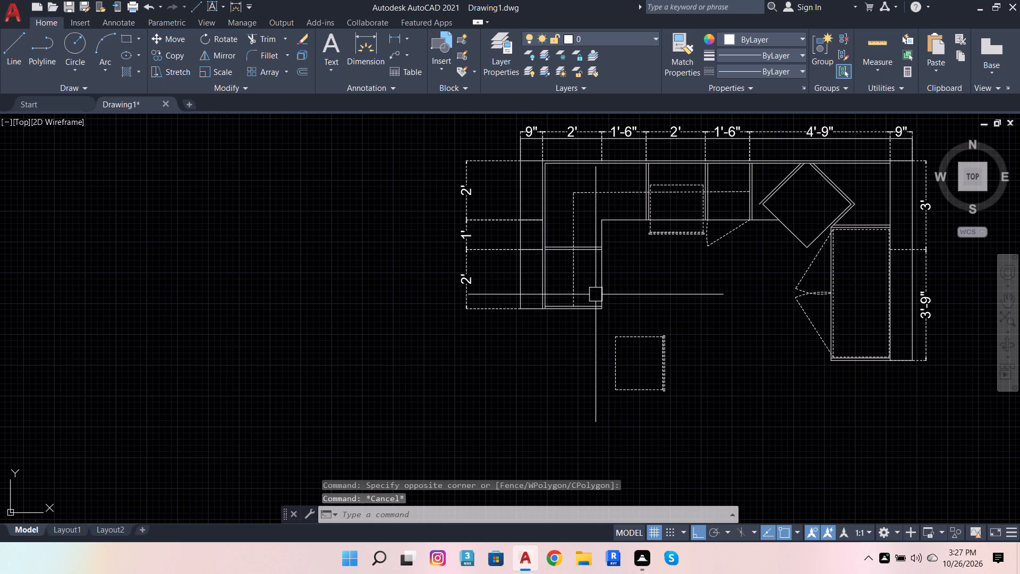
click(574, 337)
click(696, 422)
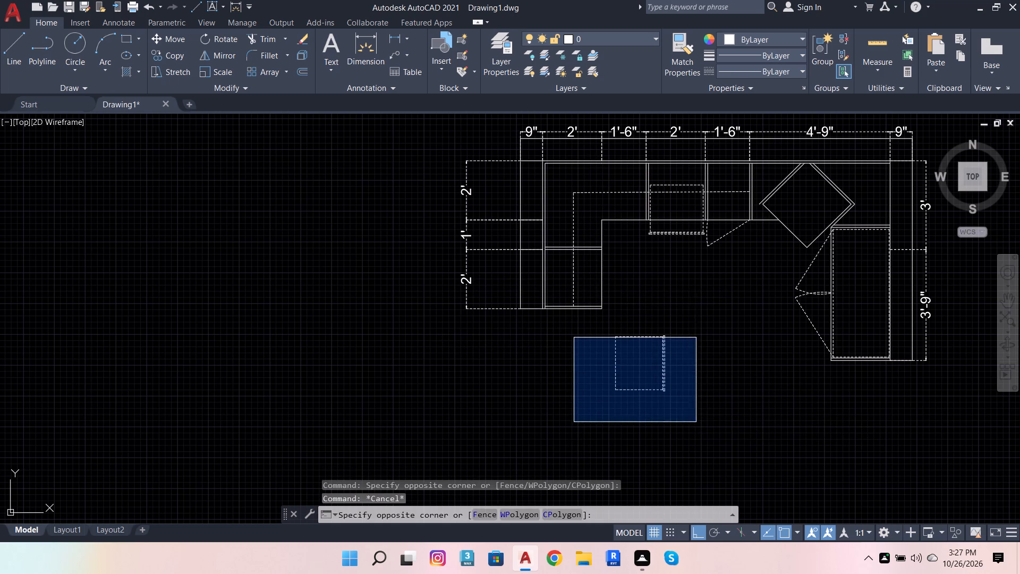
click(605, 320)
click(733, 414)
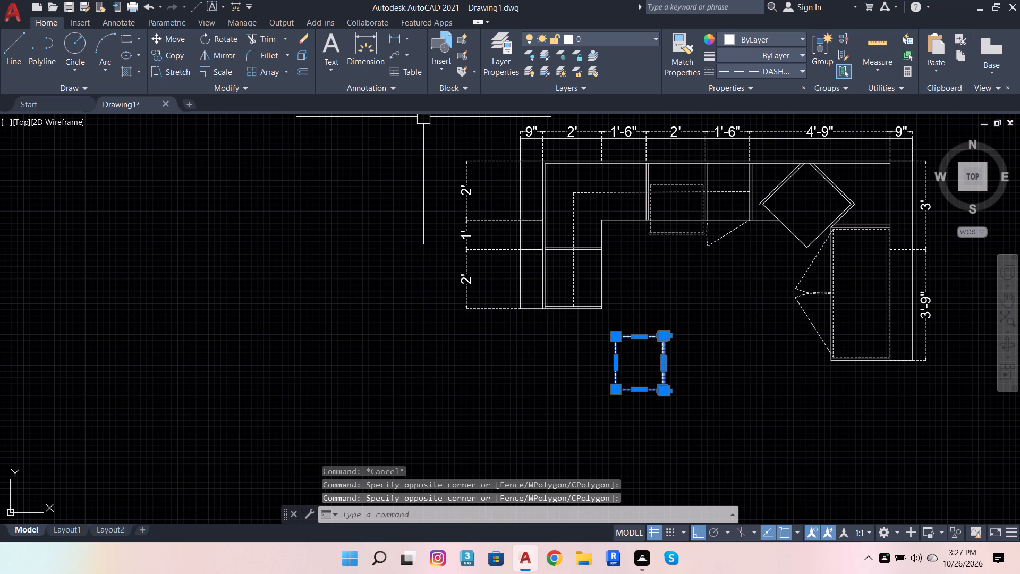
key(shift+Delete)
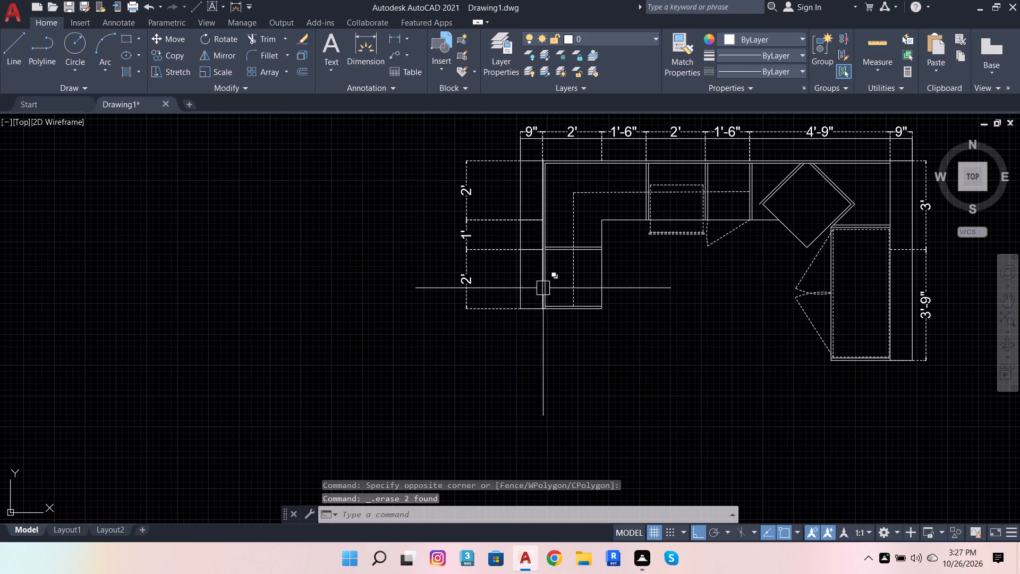
Erase only the two horizontal lines closing the bottom end of the left counter leg, keeping the adjoining wall, counter front and dashed lines.
scroll(551, 286, up, 1)
click(665, 291)
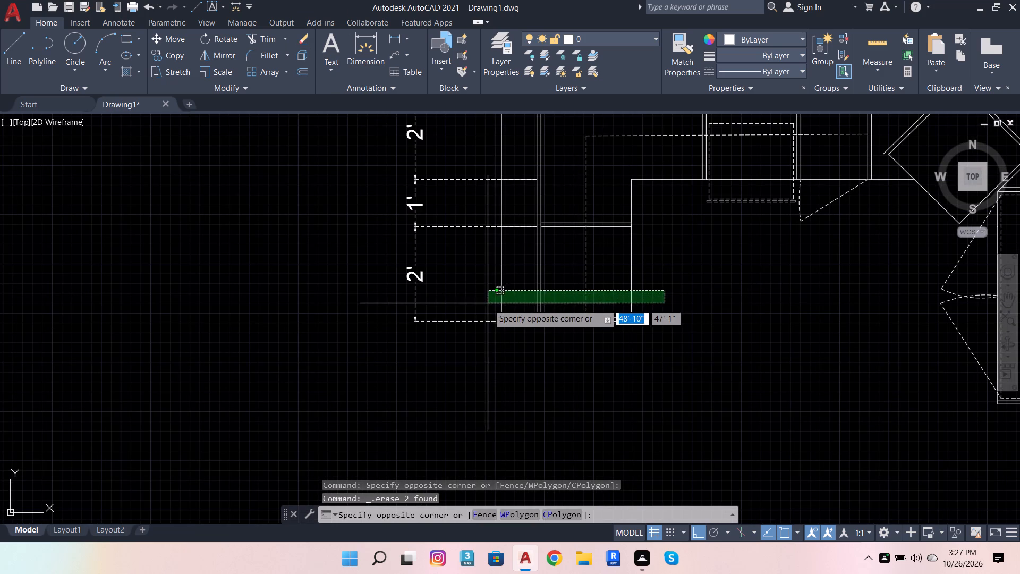
click(517, 342)
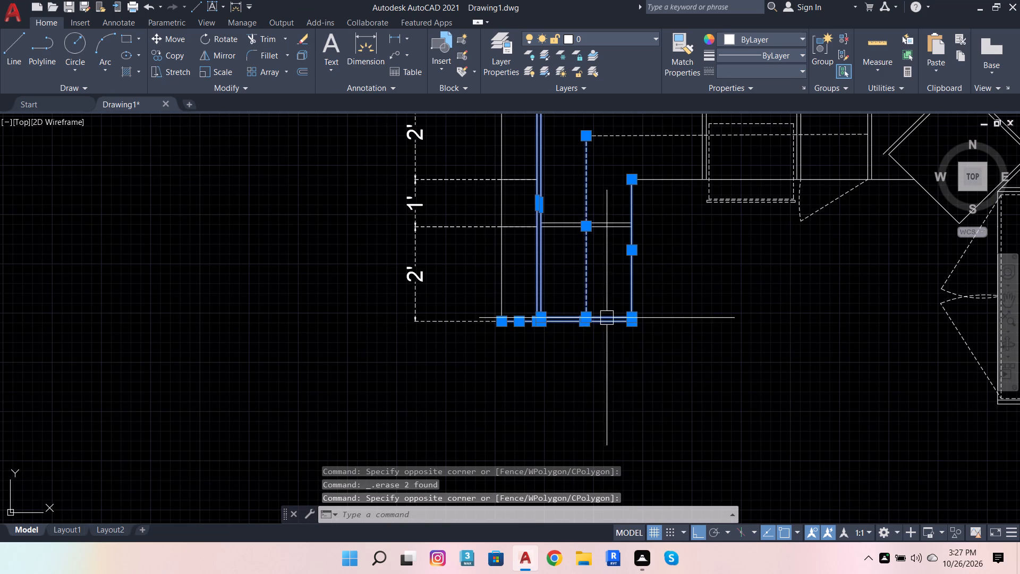
shift+click(585, 276)
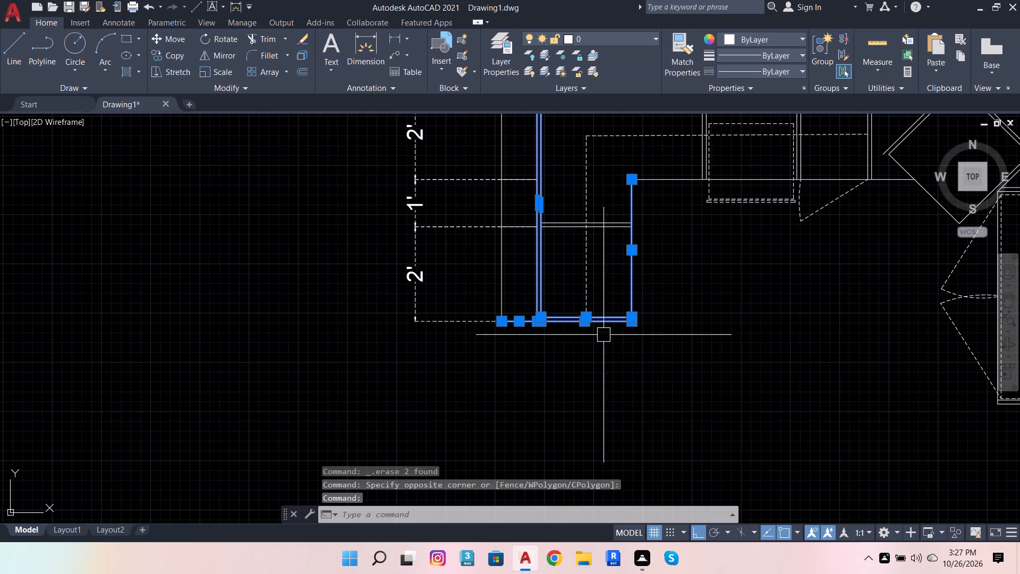
scroll(541, 315, down, 1)
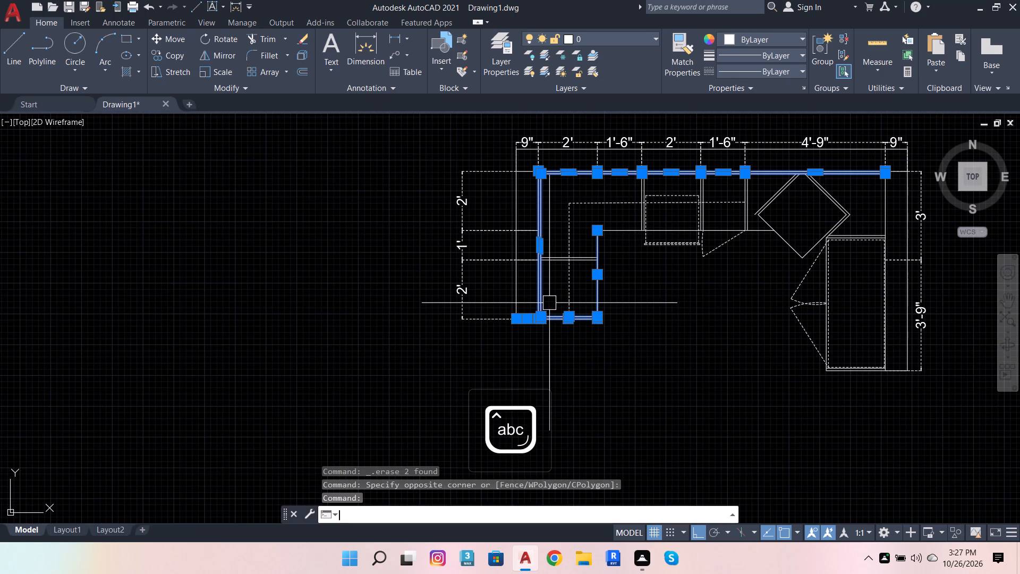
shift+drag(549, 303, 538, 298)
shift+scroll(544, 293, up, 4)
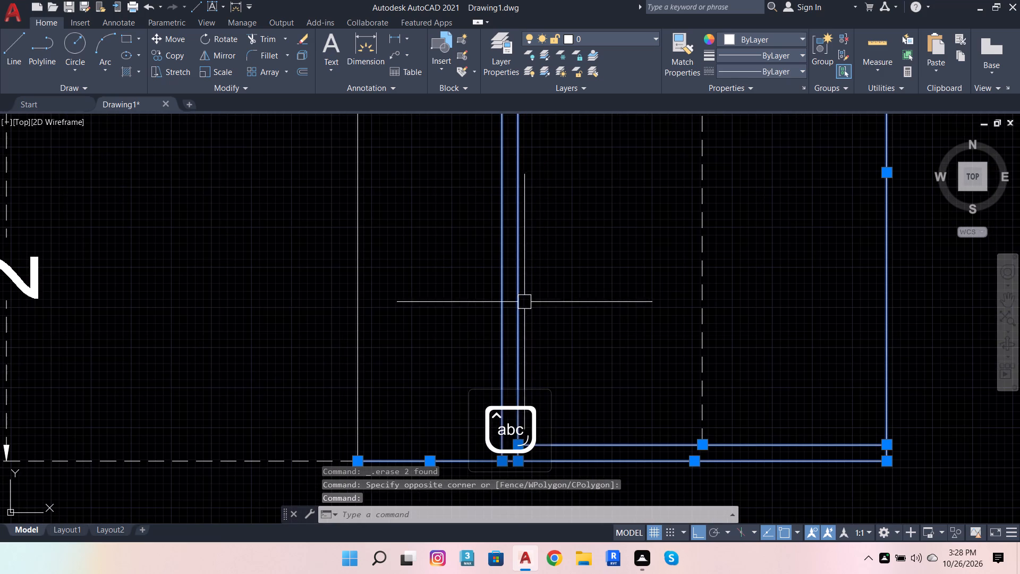
shift+click(520, 306)
shift+click(504, 308)
shift+scroll(528, 336, down, 3)
scroll(563, 355, down, 2)
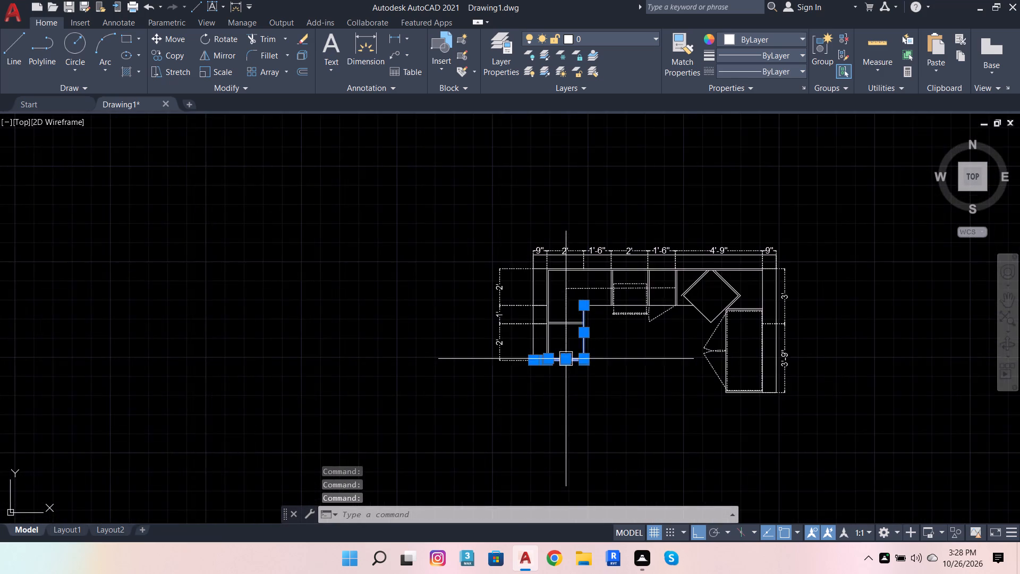
scroll(556, 366, up, 5)
shift+click(435, 320)
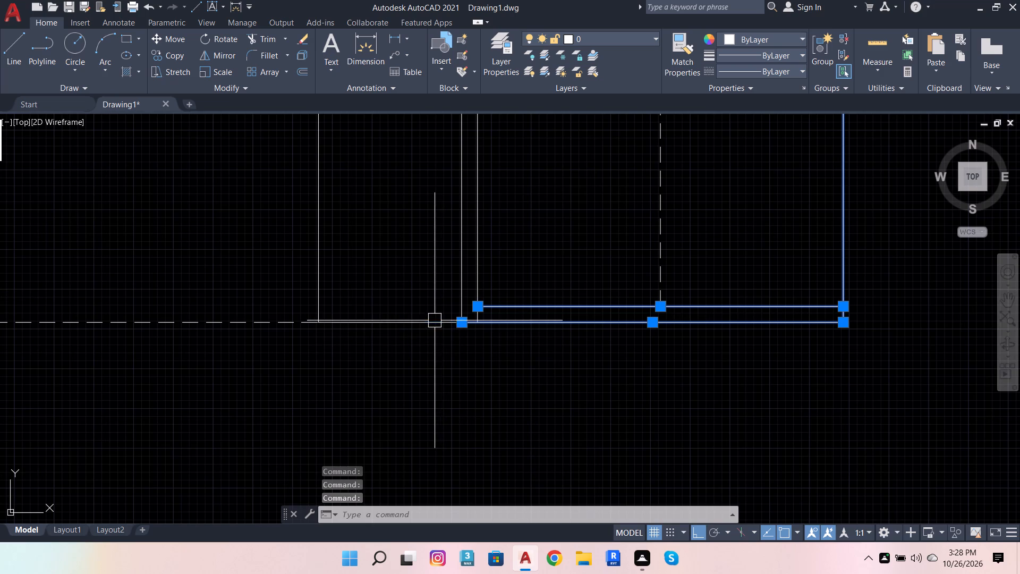
scroll(472, 374, down, 3)
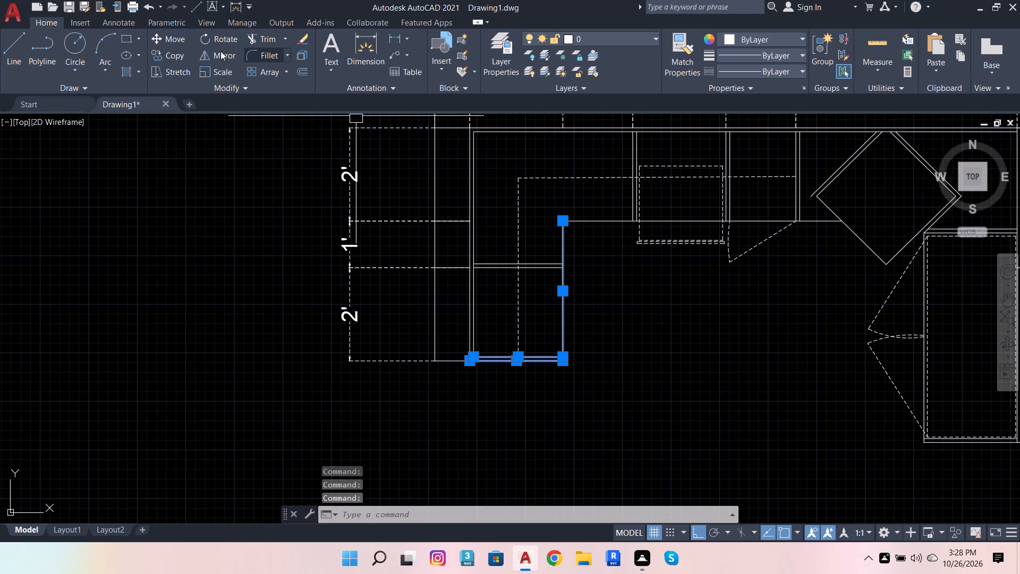
shift+click(565, 281)
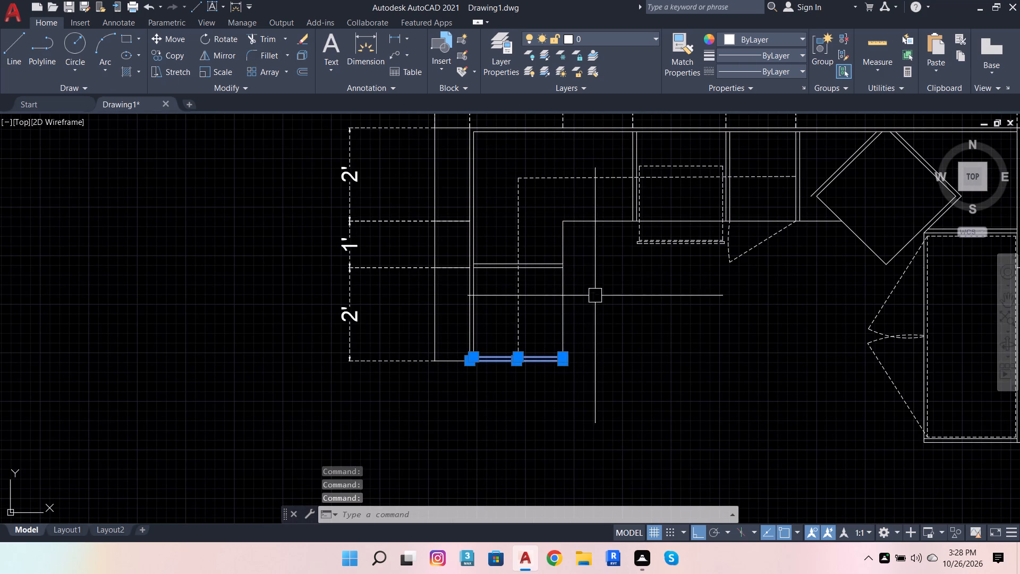
scroll(594, 306, down, 1)
scroll(555, 344, up, 3)
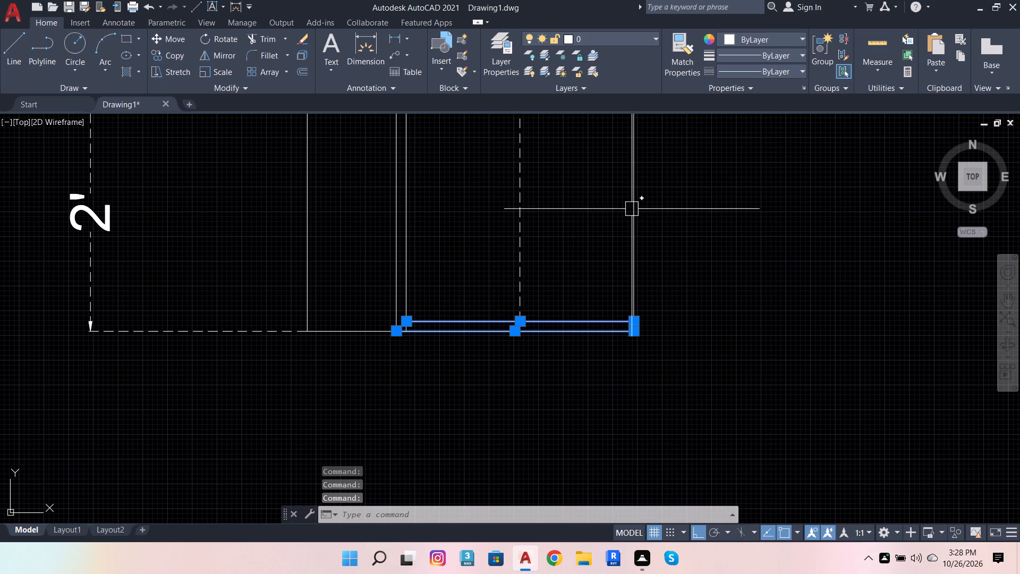
key(shift+Delete)
scroll(592, 255, down, 2)
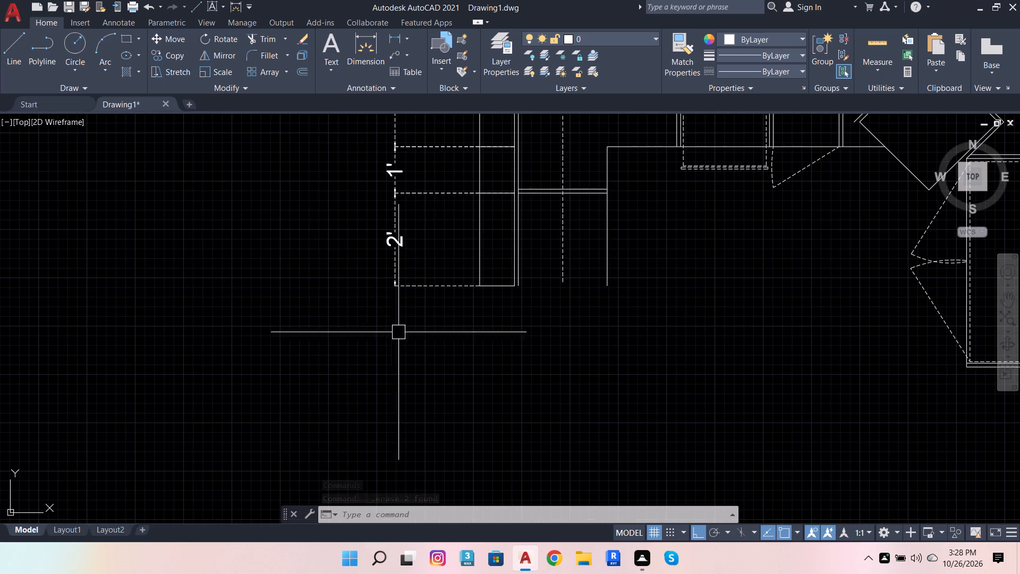
Erase the lowest 2' dimension beside the bottom end of the left counter leg.
click(427, 340)
click(368, 232)
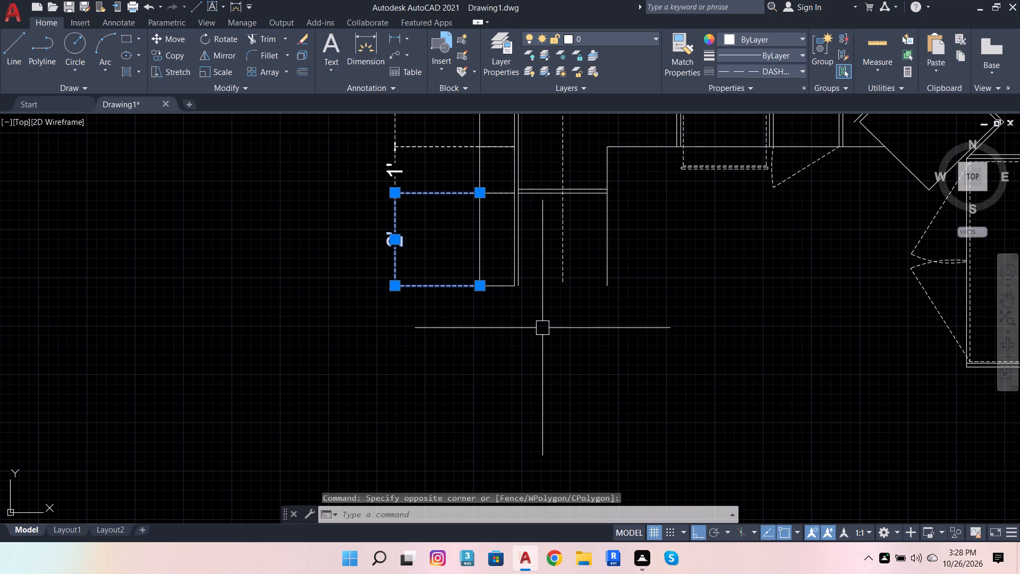
key(shift+Delete)
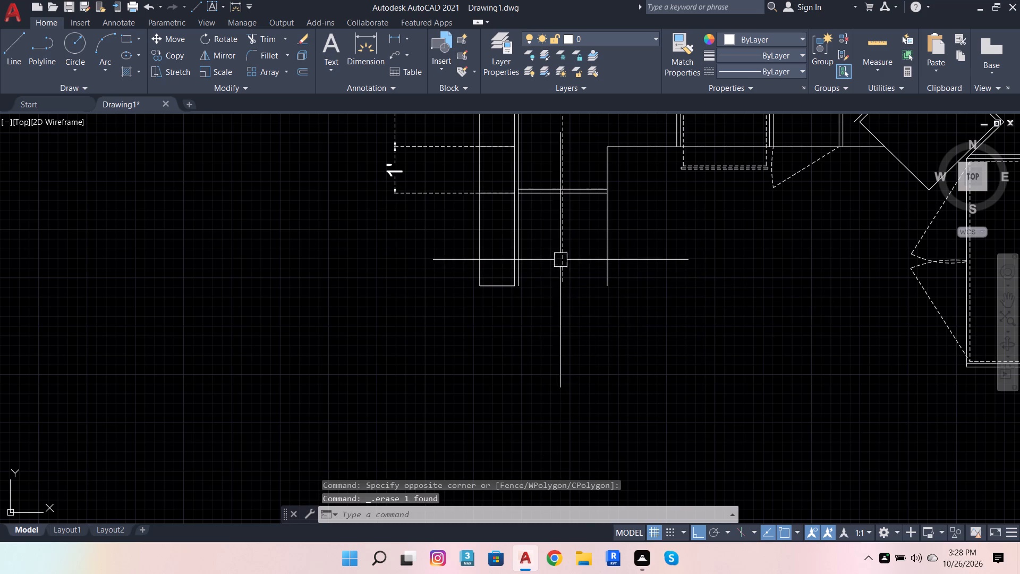
Erase the lowest vertical segment of the left wall's outer line and the short horizontal line closing the wall's bottom end.
click(541, 258)
click(417, 277)
scroll(523, 419, down, 2)
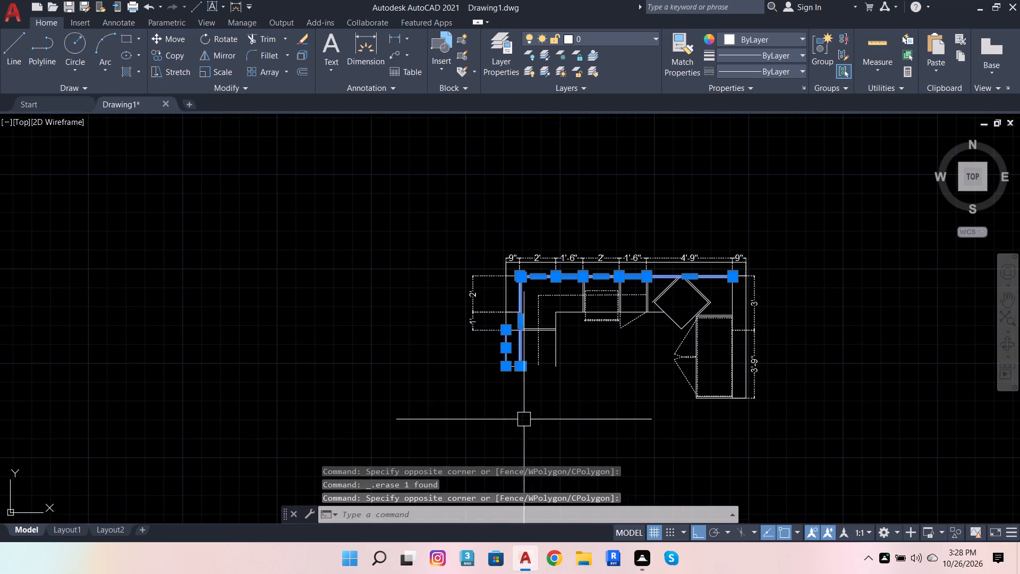
scroll(454, 353, up, 2)
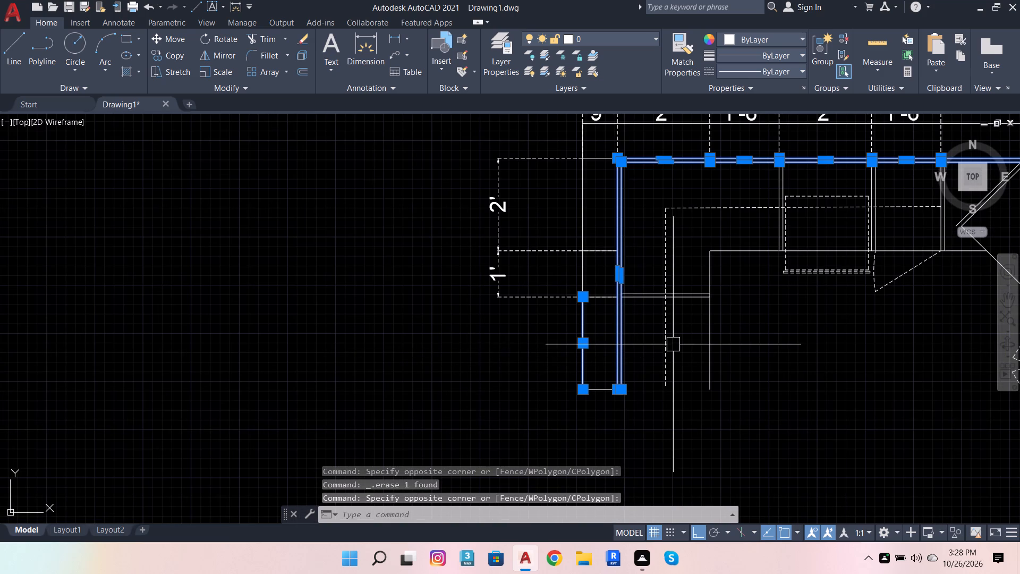
shift+click(631, 348)
shift+click(602, 334)
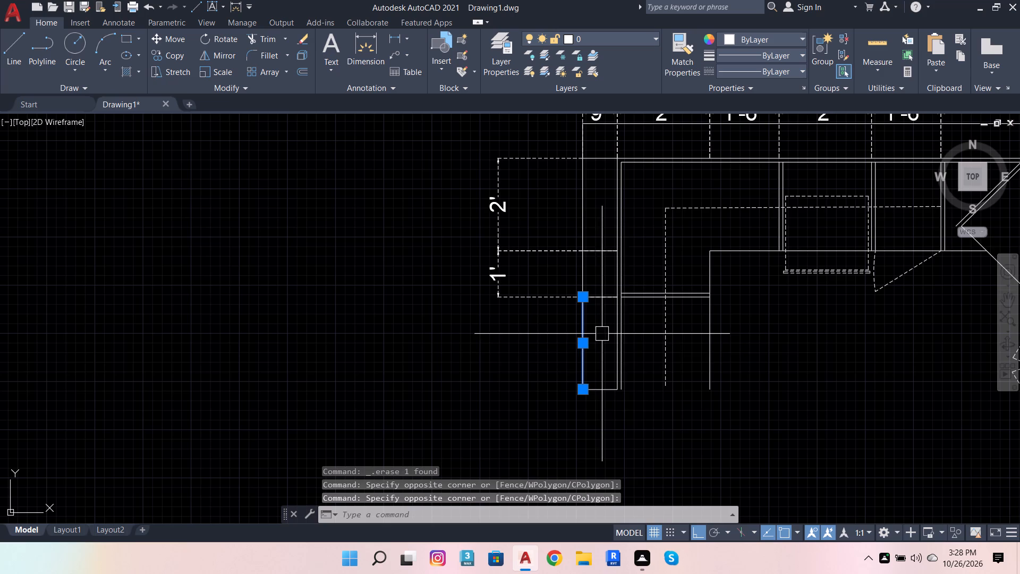
key(shift+Delete)
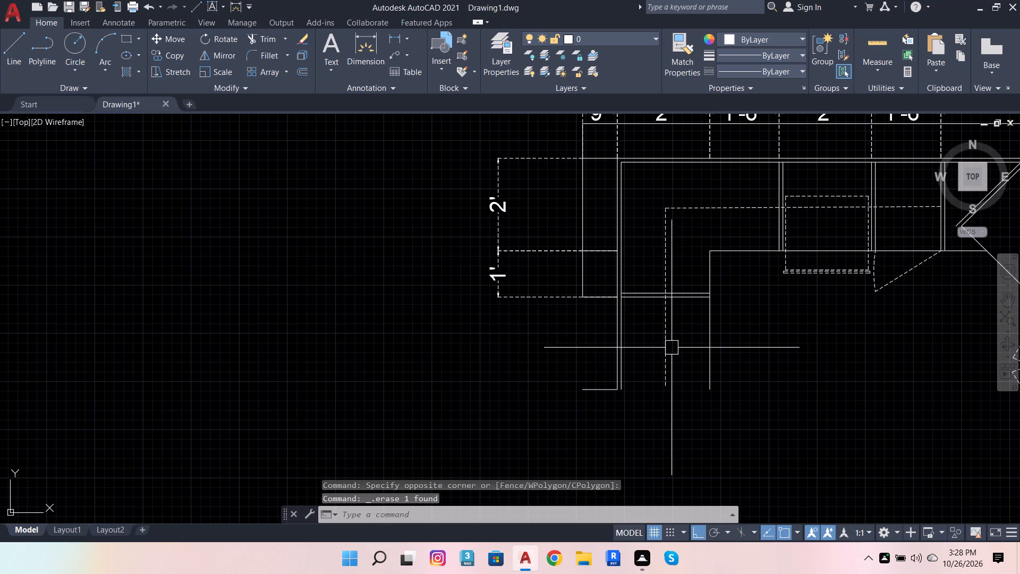
scroll(609, 350, up, 4)
scroll(606, 342, down, 3)
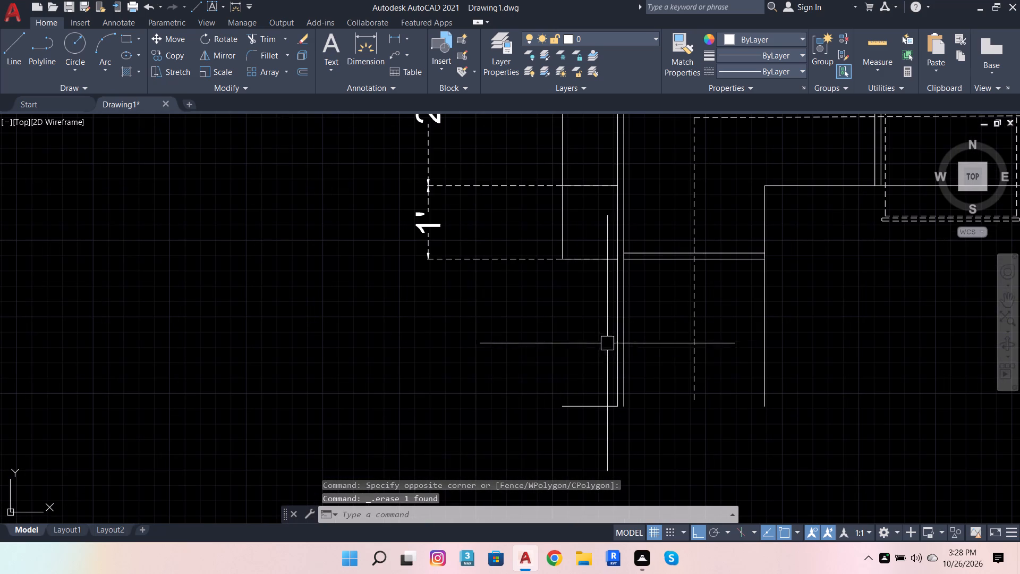
click(583, 412)
key(shift+Delete)
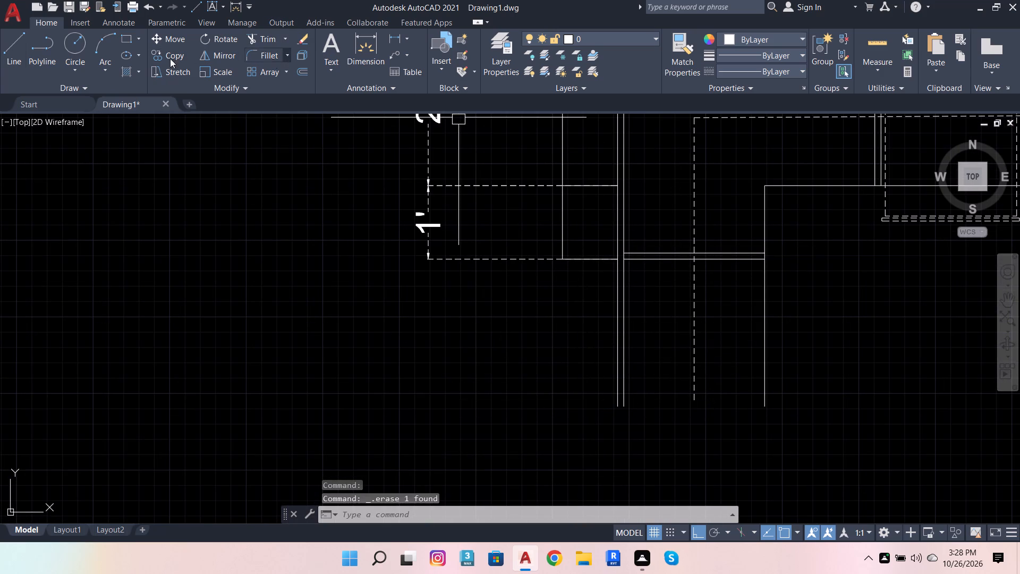
Draw a line 1'9" down from the left wall's lower outer corner, continuing horizontally across the counter leg past its front.
click(15, 47)
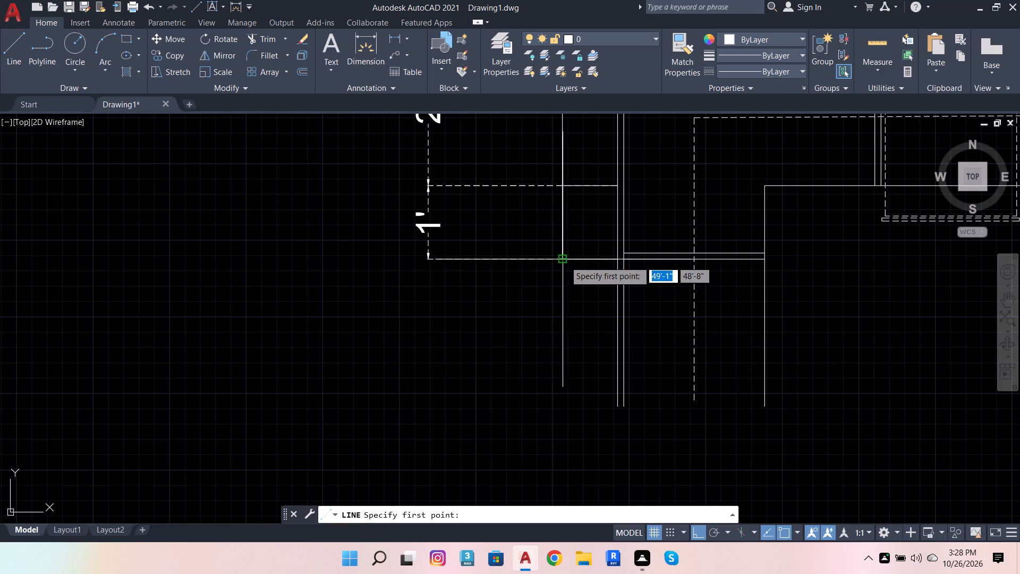
click(565, 261)
text(1')
key(9)
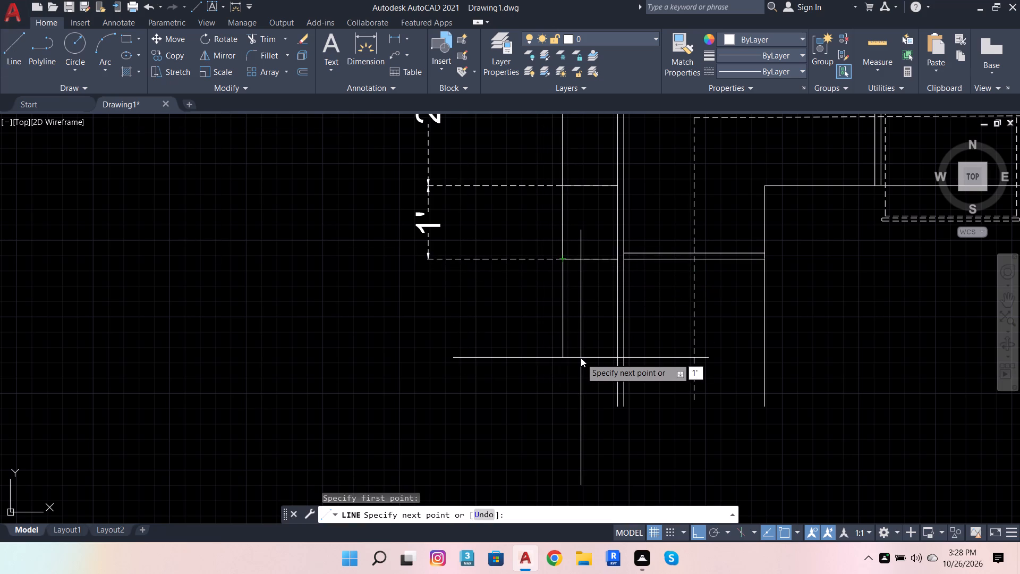
key(Return)
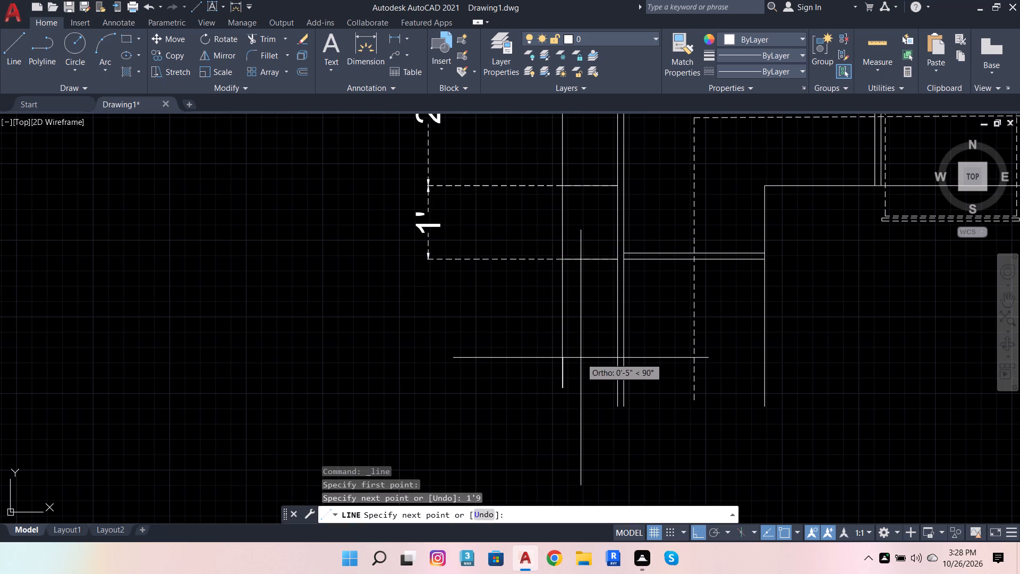
click(815, 358)
key(space)
From the lower end of the 1'9" segment, draw a line 2' down, continuing horizontally past the counter front.
key(space)
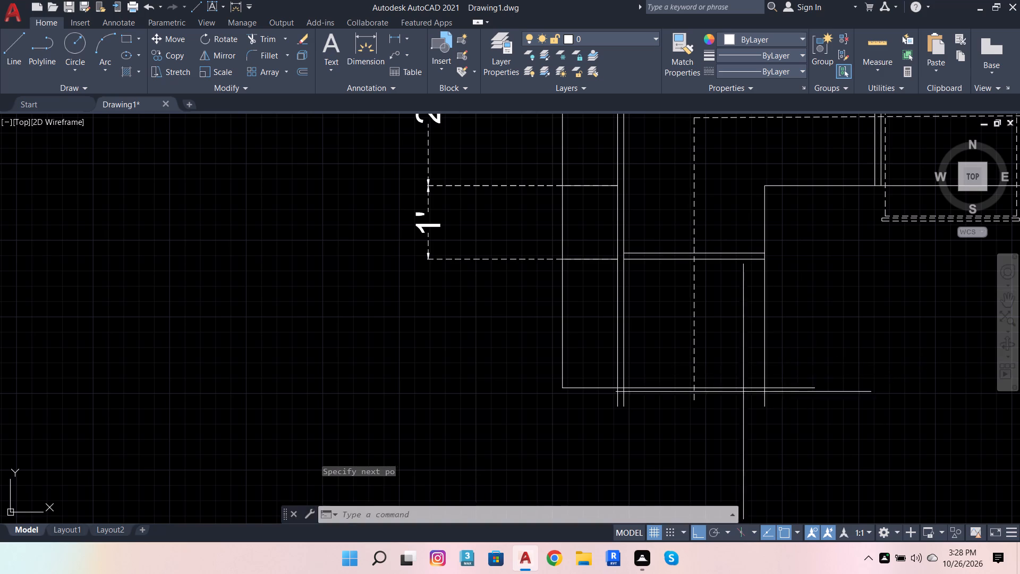
click(562, 385)
scroll(563, 385, down, 3)
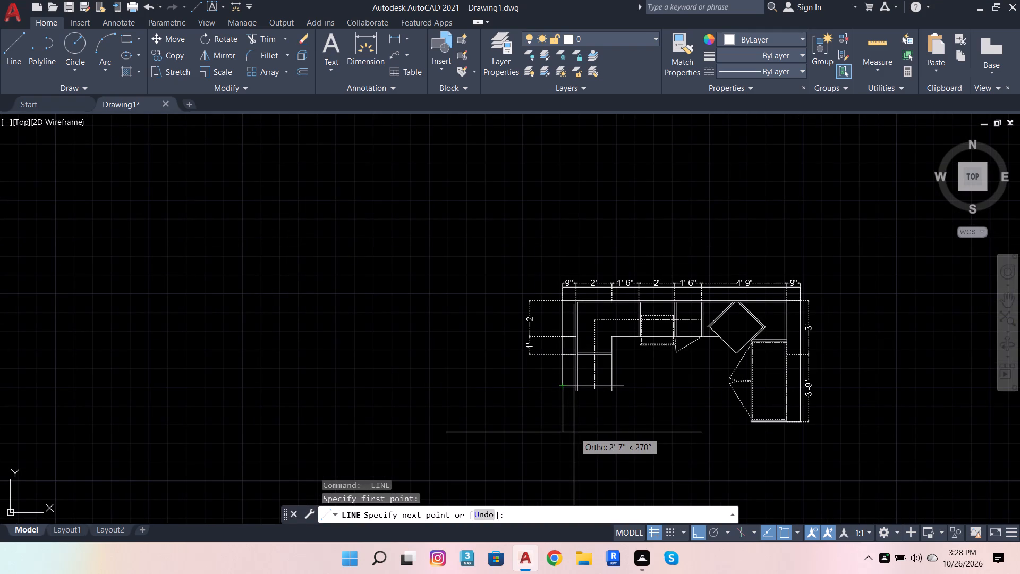
text(2')
key(Return)
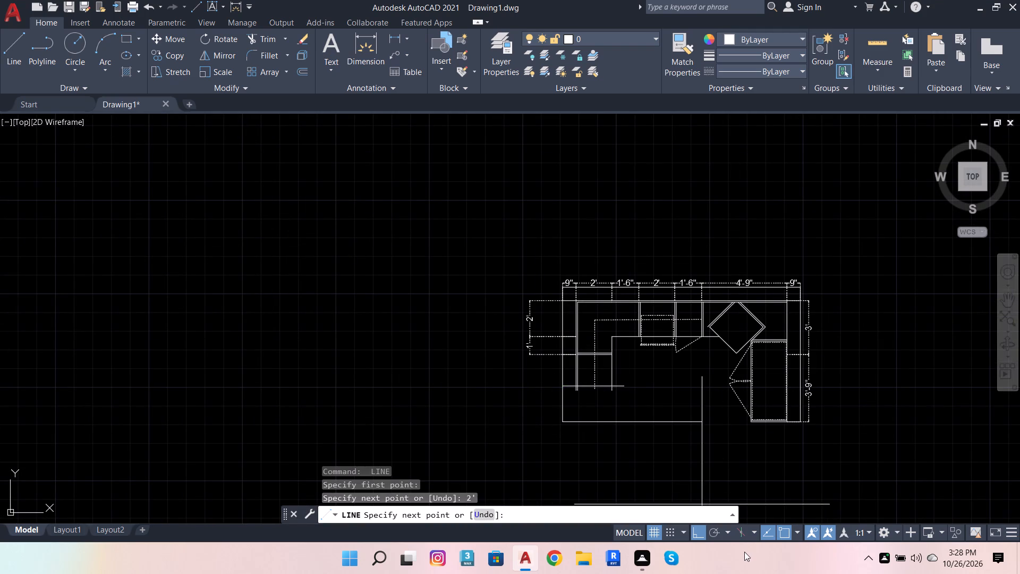
click(649, 410)
key(space)
Extend the wall lines, counter front and dashed line to the new bottom line, and trim both horizontal lines' overhangs beyond the counter front.
scroll(598, 392, up, 3)
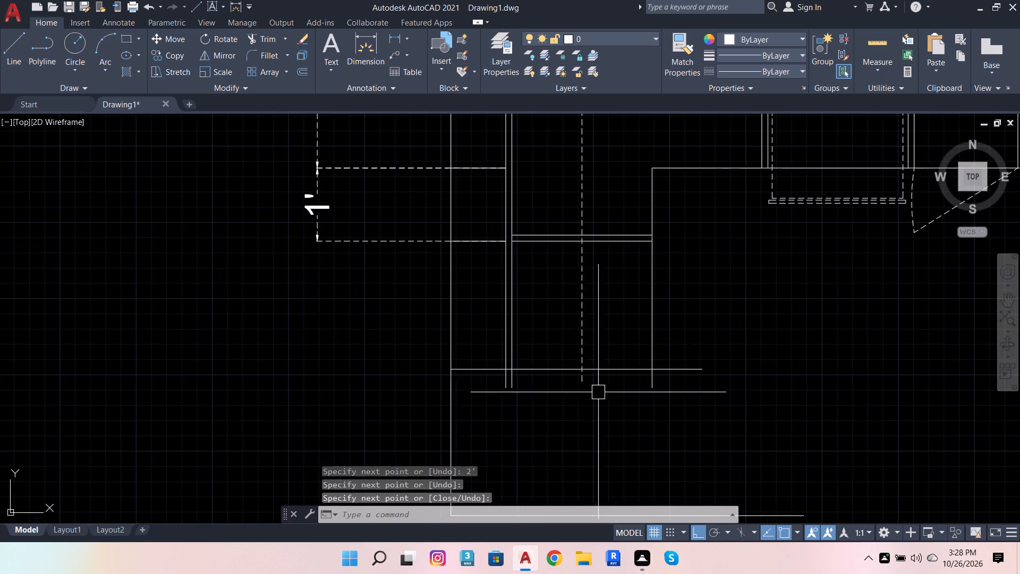
click(246, 36)
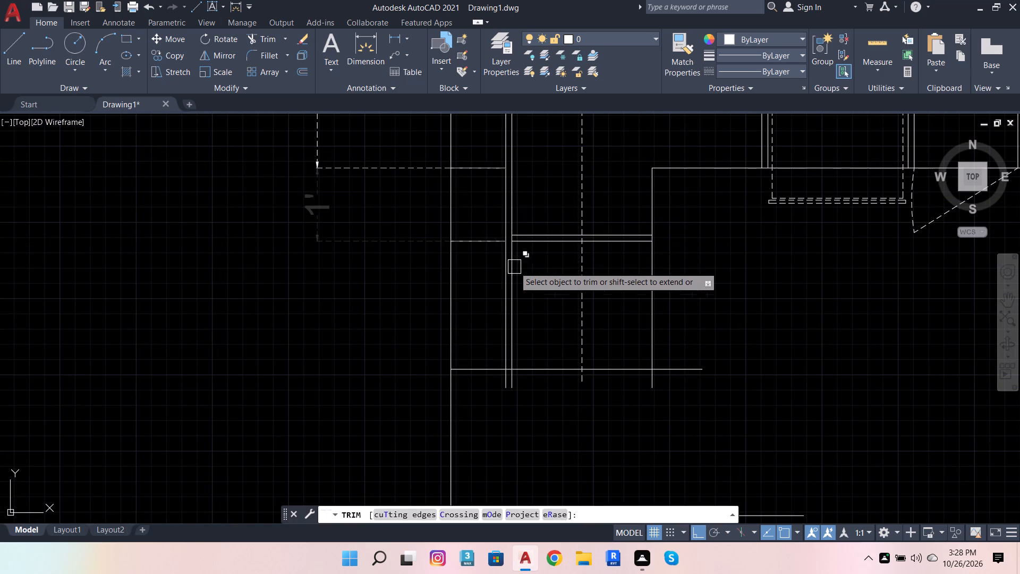
scroll(518, 280, down, 2)
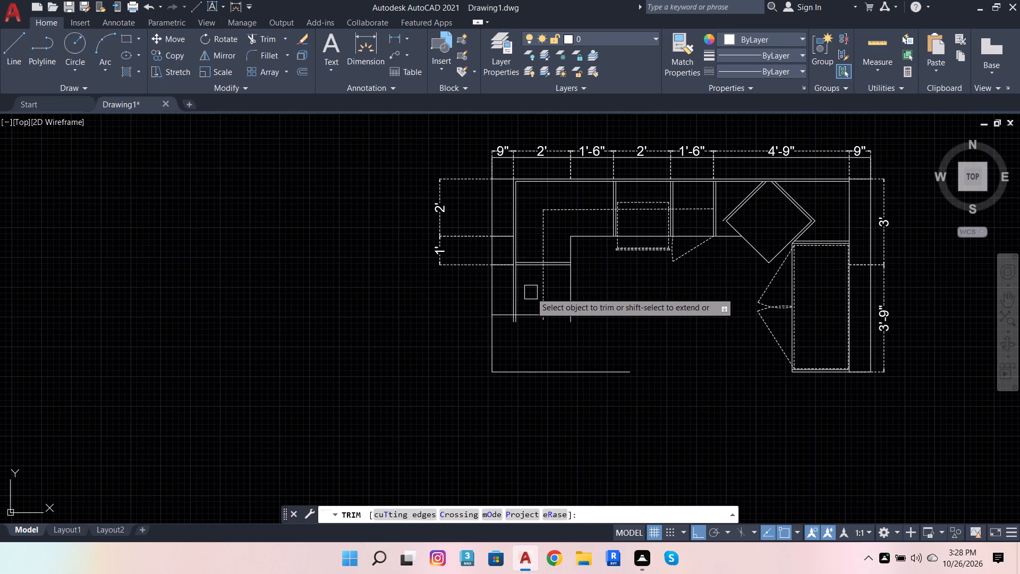
shift+drag(531, 292, 507, 298)
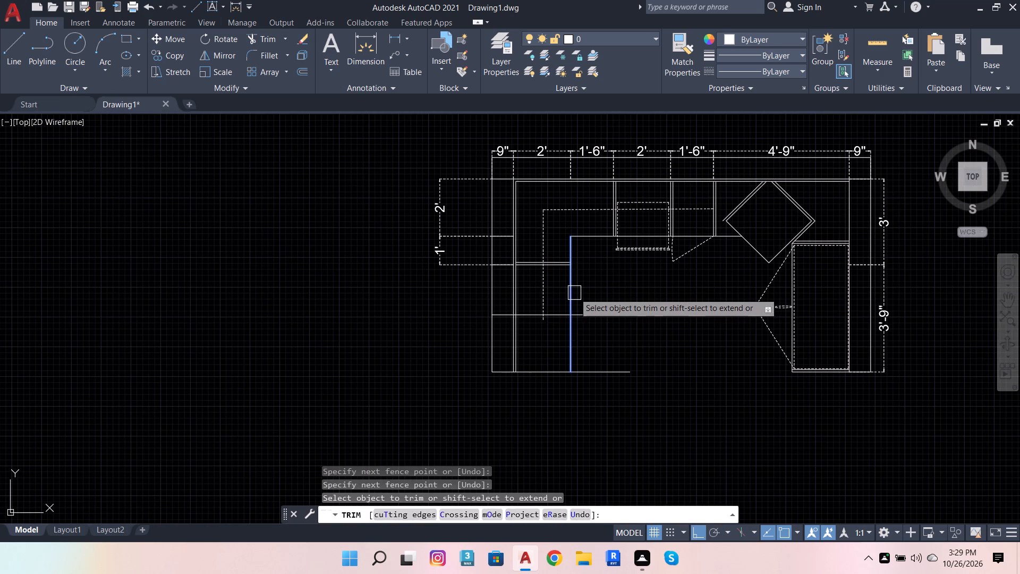
shift+click(574, 292)
shift+click(547, 295)
scroll(586, 313, up, 3)
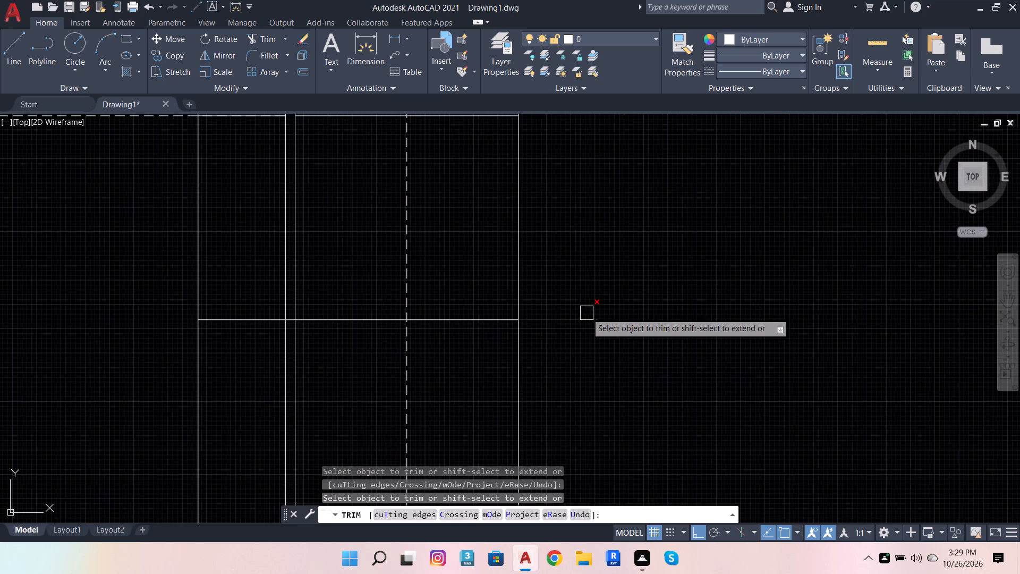
click(585, 313)
scroll(593, 317, down, 3)
click(615, 374)
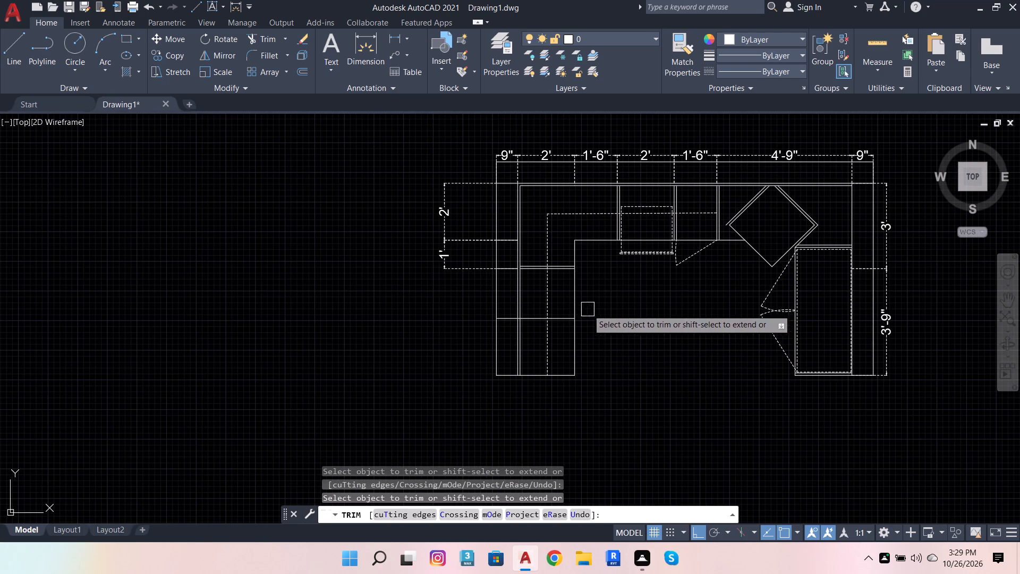
Trim away the short line crossing the left wall at the 1' mark and the new horizontal divider's portions across the wall thickness.
scroll(513, 317, up, 1)
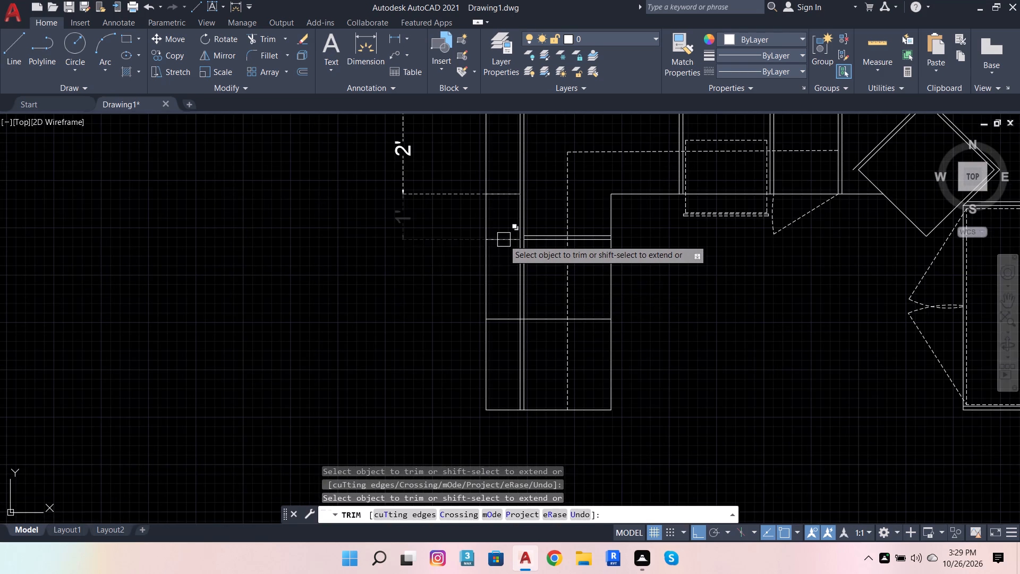
click(504, 240)
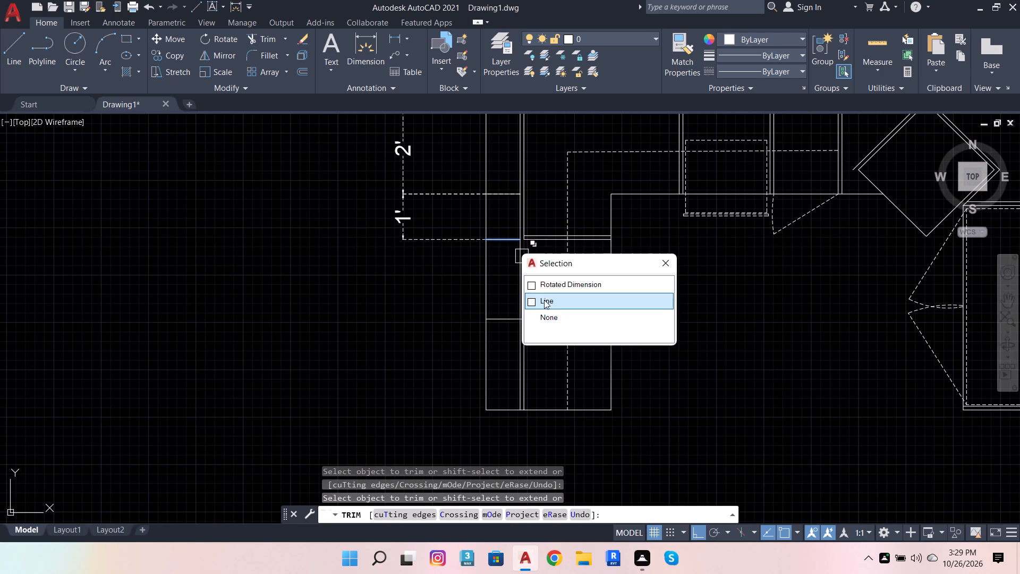
click(544, 300)
click(507, 323)
scroll(545, 314, up, 2)
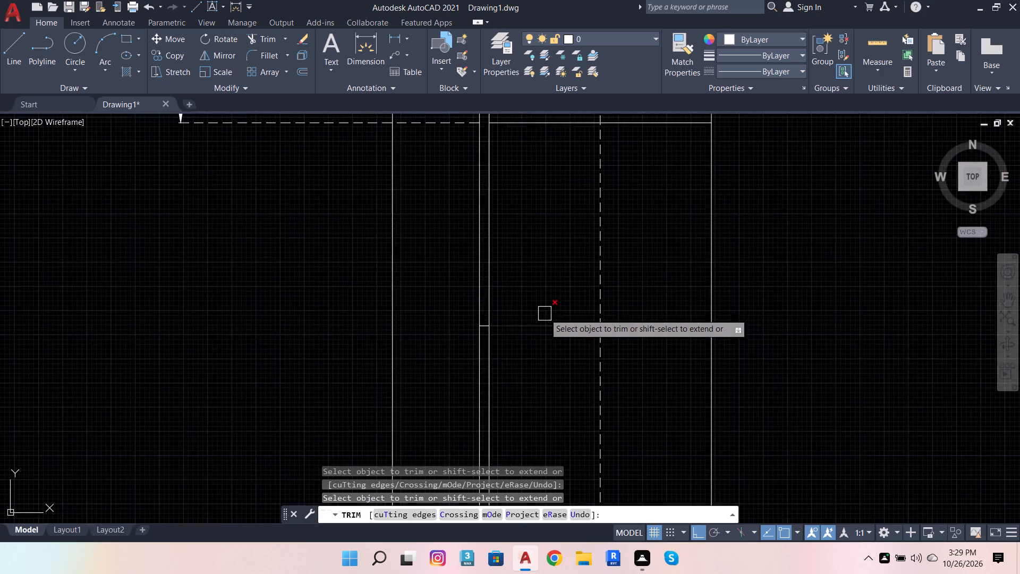
scroll(543, 314, up, 1)
scroll(452, 346, up, 2)
click(447, 310)
scroll(538, 278, down, 3)
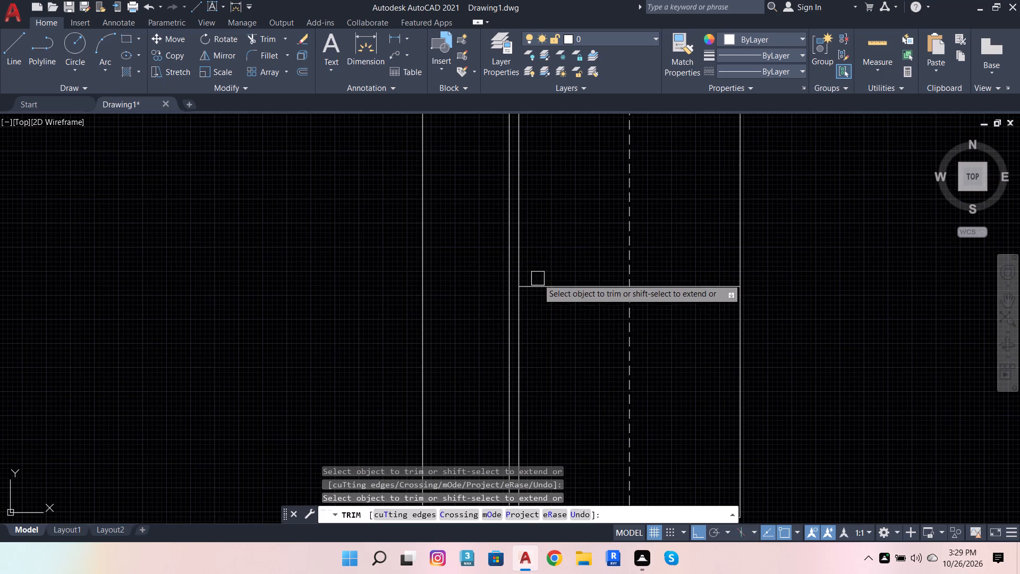
scroll(562, 356, down, 4)
key(Escape)
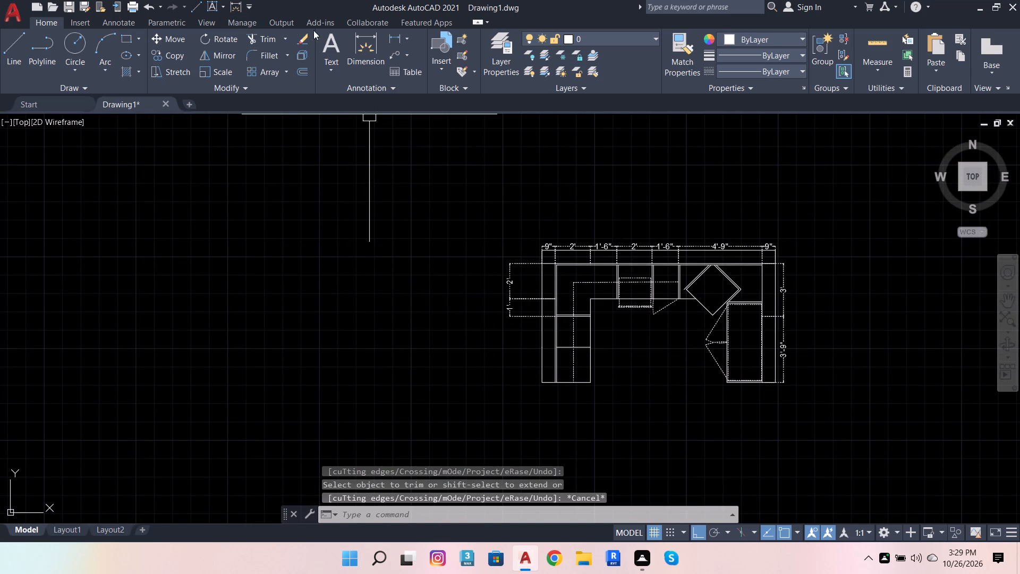
Dimension the new 1'-9" section of the left leg, placing the dimension in line with the existing 1' dimension.
click(358, 43)
scroll(506, 277, up, 3)
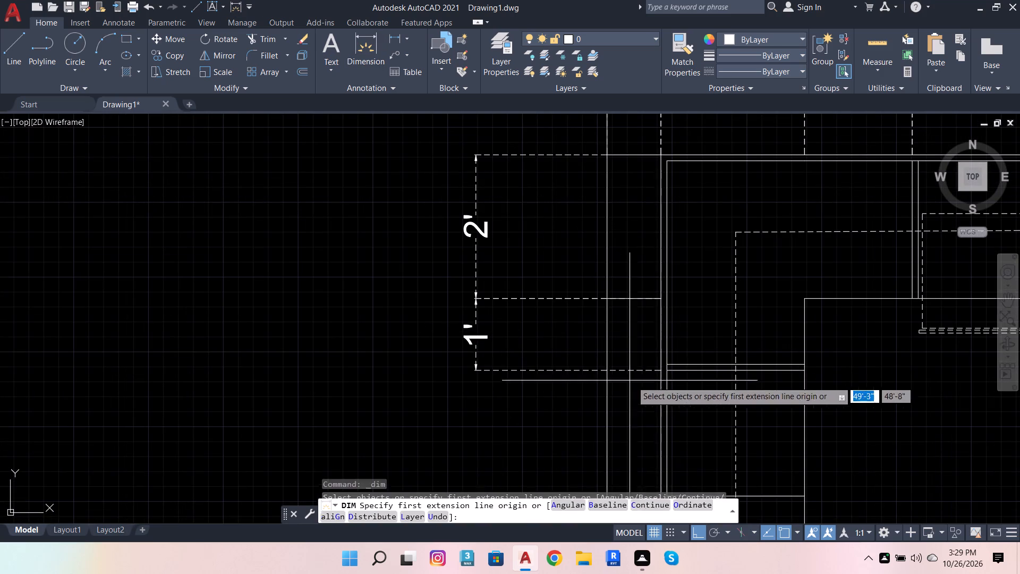
click(669, 372)
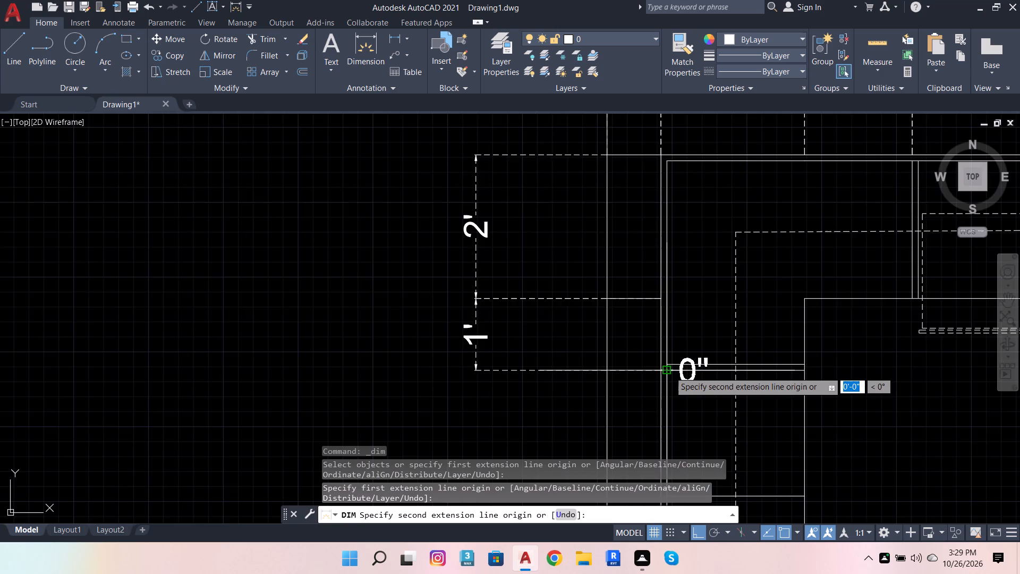
scroll(669, 372, down, 2)
scroll(670, 421, up, 4)
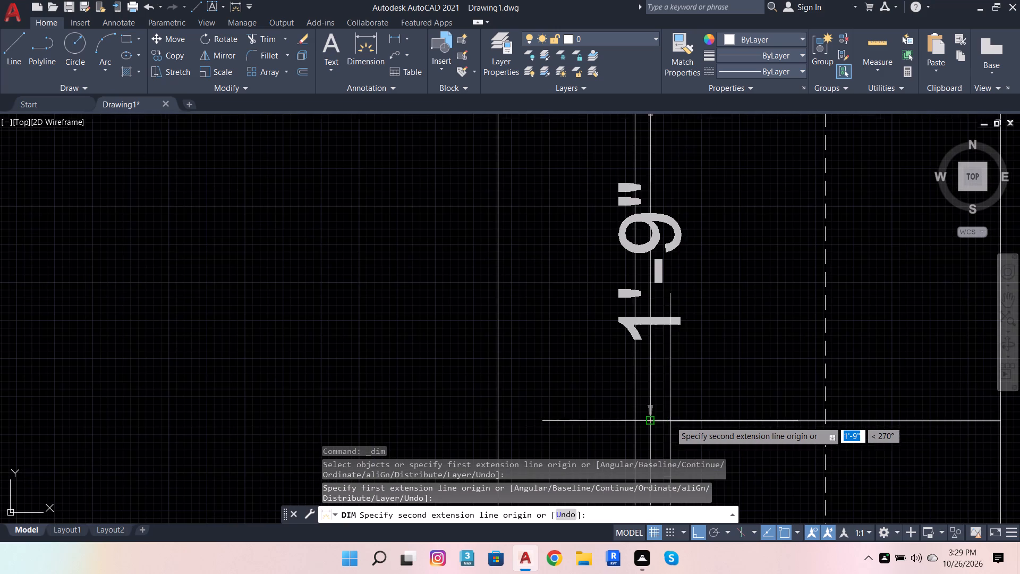
click(650, 419)
scroll(682, 408, down, 3)
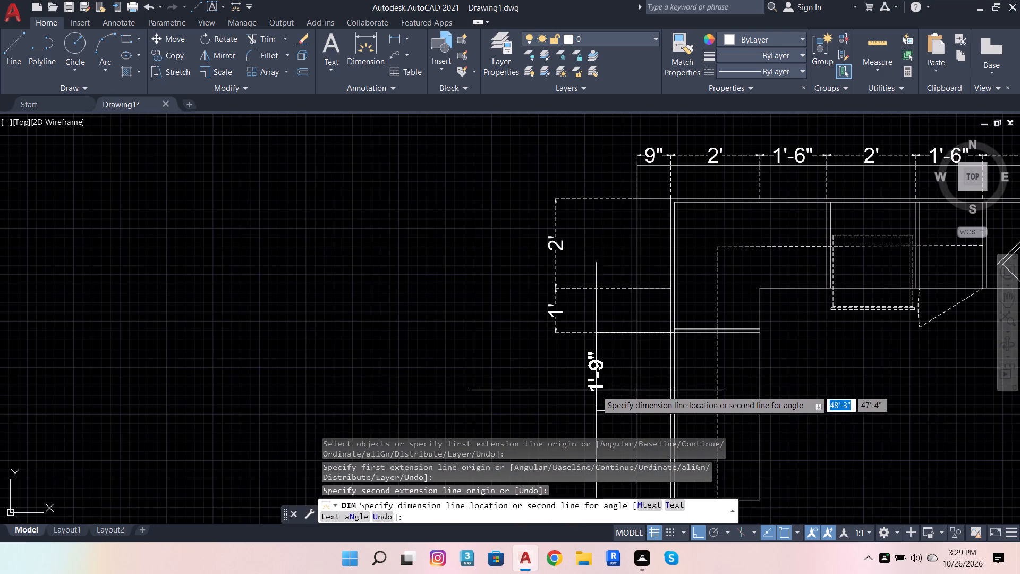
scroll(551, 335, up, 1)
click(556, 328)
scroll(617, 283, down, 3)
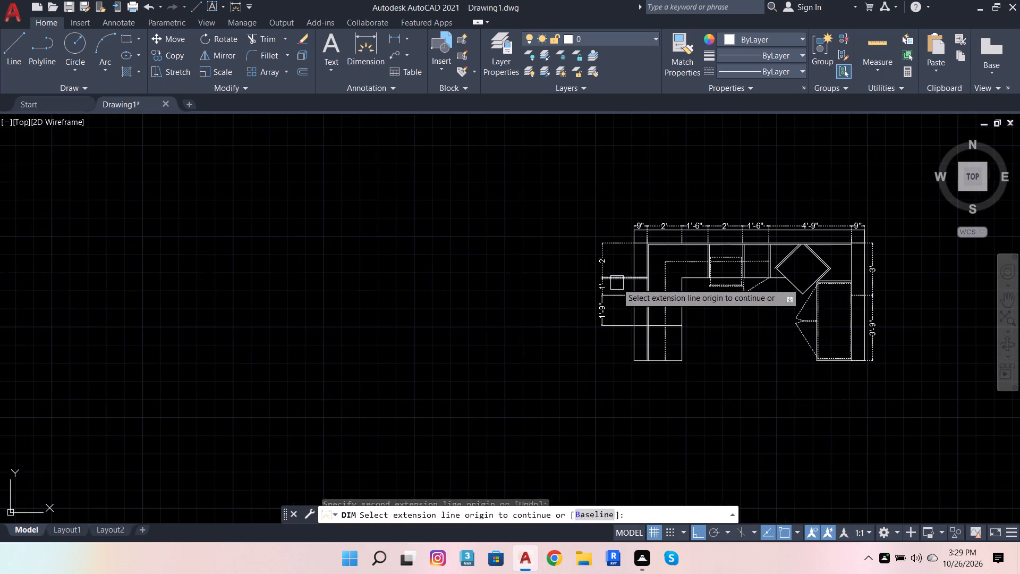
Dimension the left leg's lowest 2' section, aligning the dimension line below the 1'-9" dimension.
scroll(640, 351, up, 3)
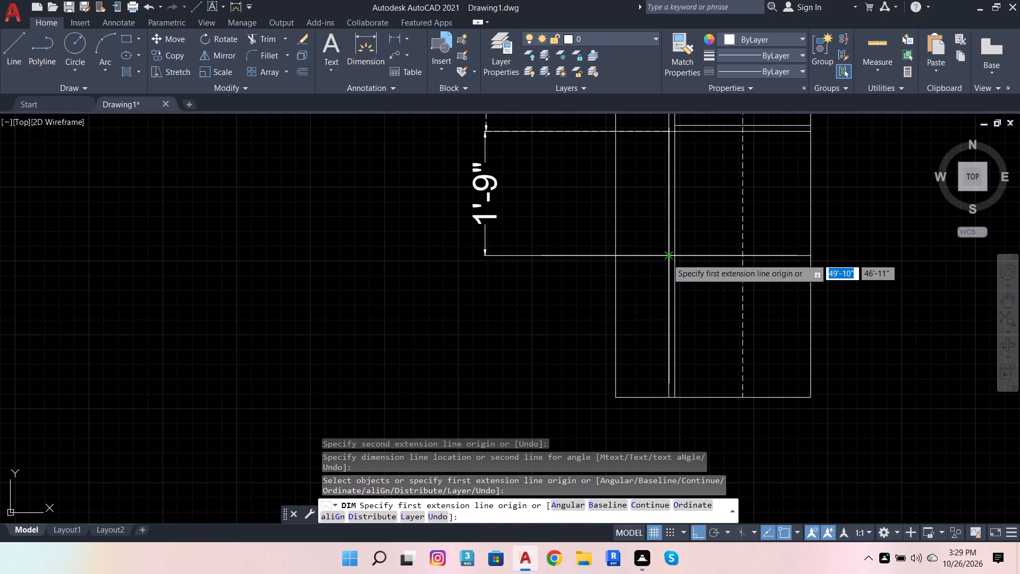
click(675, 255)
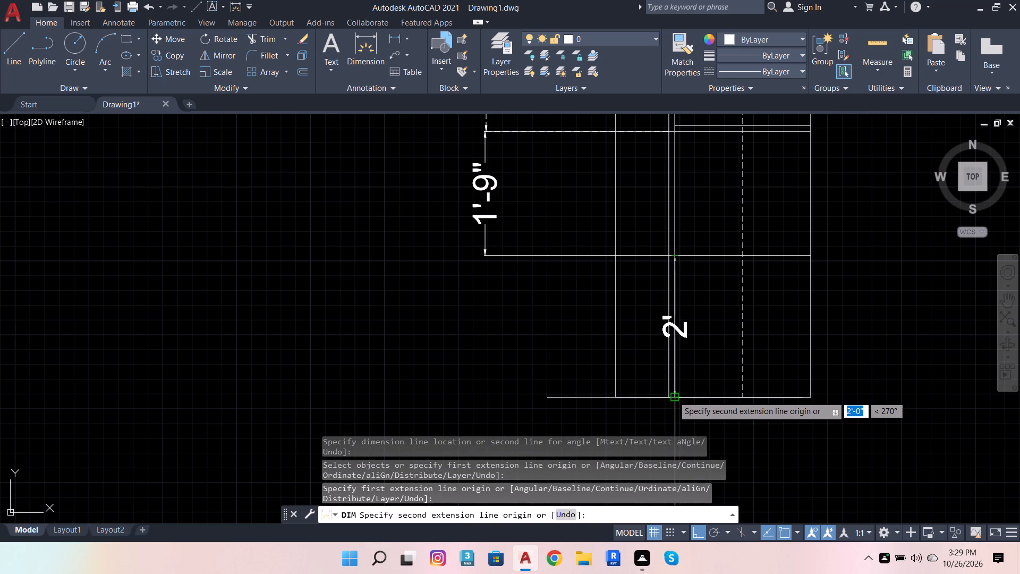
key(space)
key(space)
click(614, 322)
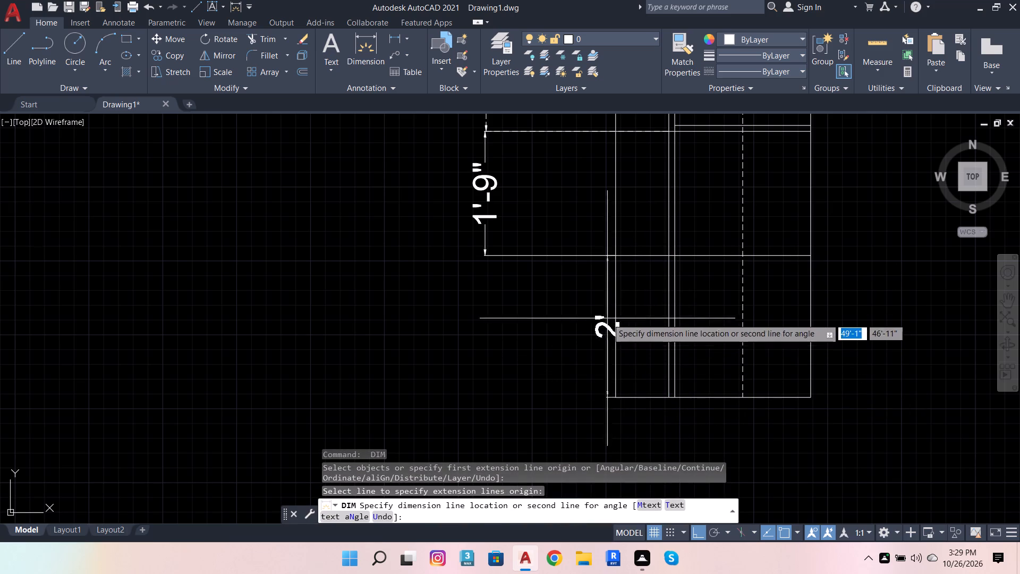
click(484, 252)
key(Escape)
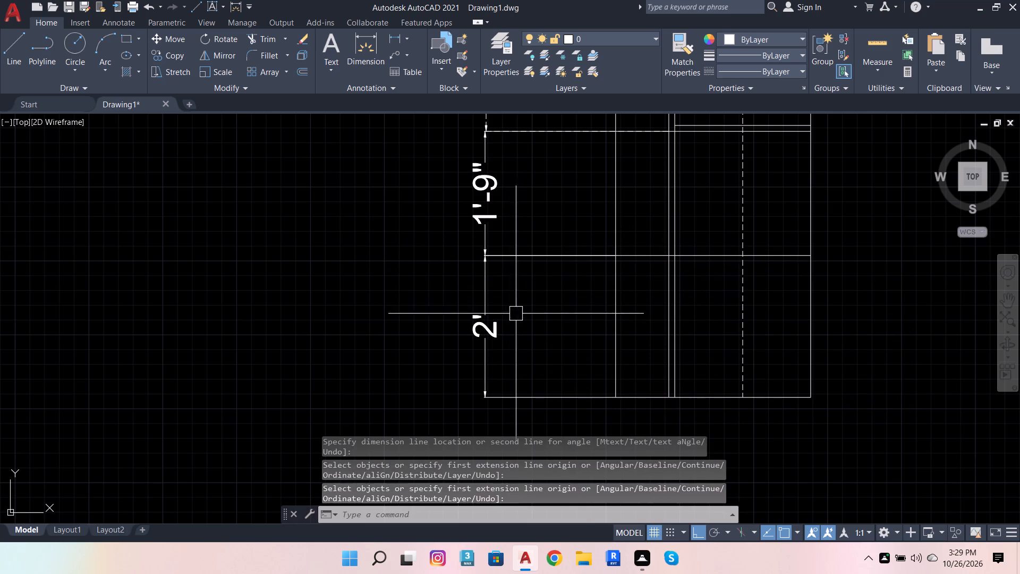
Set the linetype of the left leg's 1'-9" and 2' dimensions to DASHED.
click(517, 315)
click(460, 208)
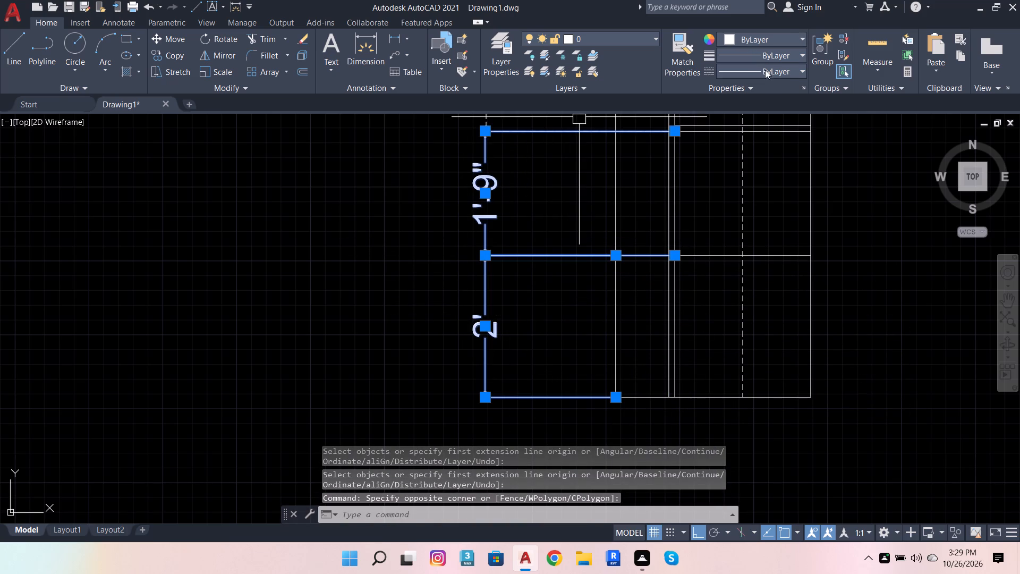
click(766, 70)
click(762, 132)
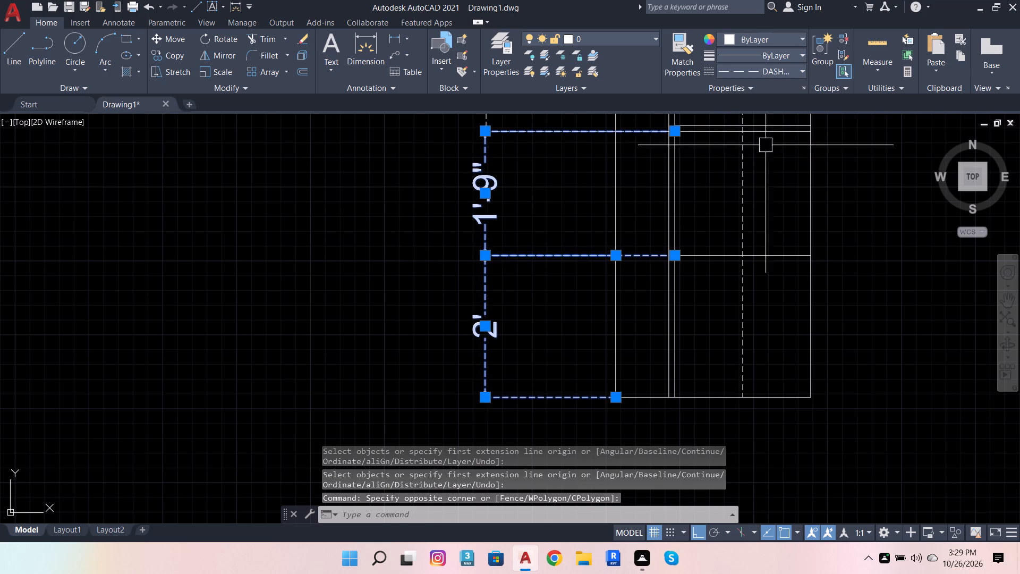
key(Escape)
Offset the bottom line of the counter's left leg 1" upward.
scroll(738, 331, down, 2)
scroll(817, 345, up, 1)
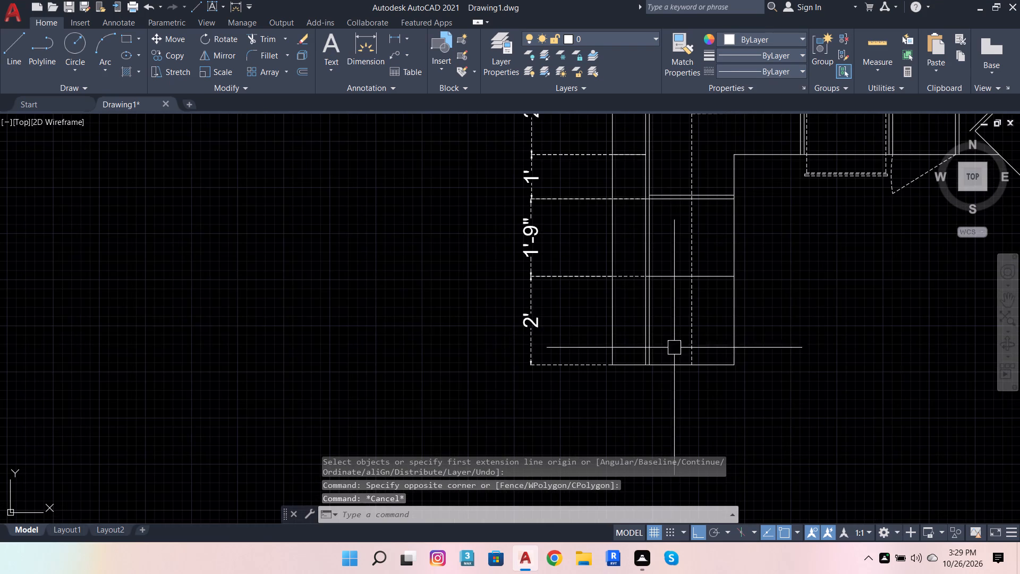
scroll(229, 302, down, 1)
scroll(509, 262, up, 1)
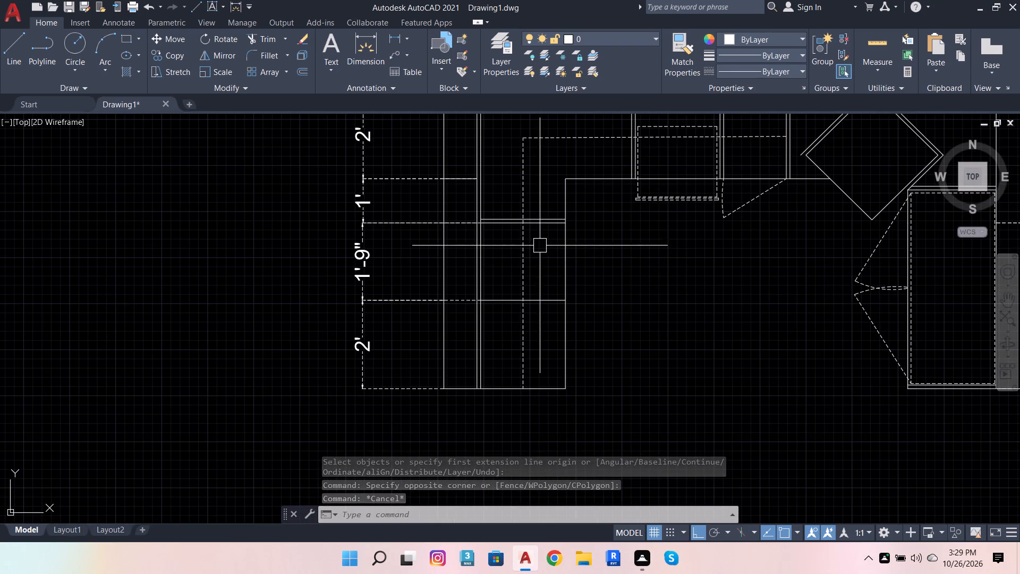
scroll(520, 402, up, 2)
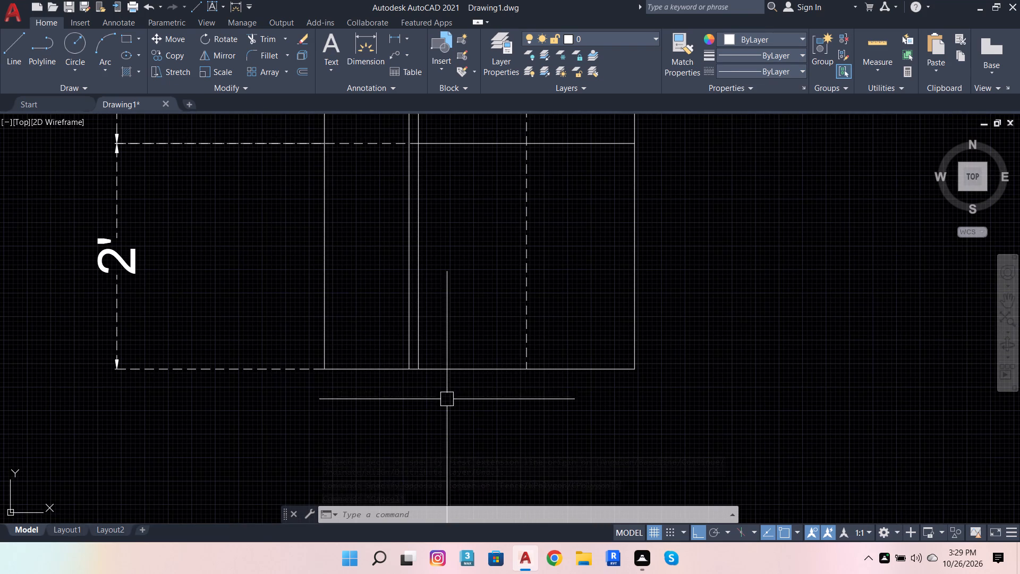
click(481, 382)
click(474, 348)
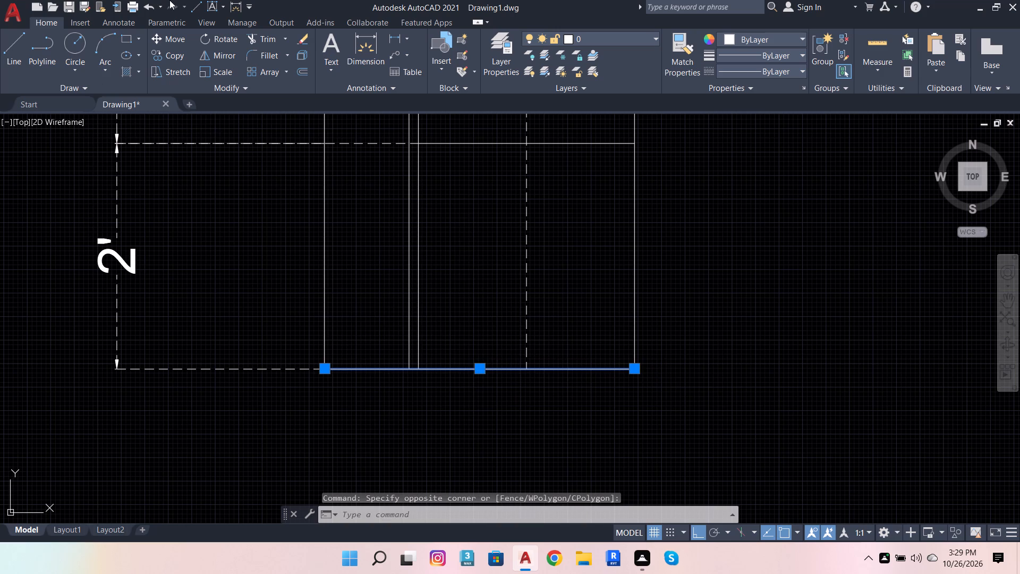
click(309, 74)
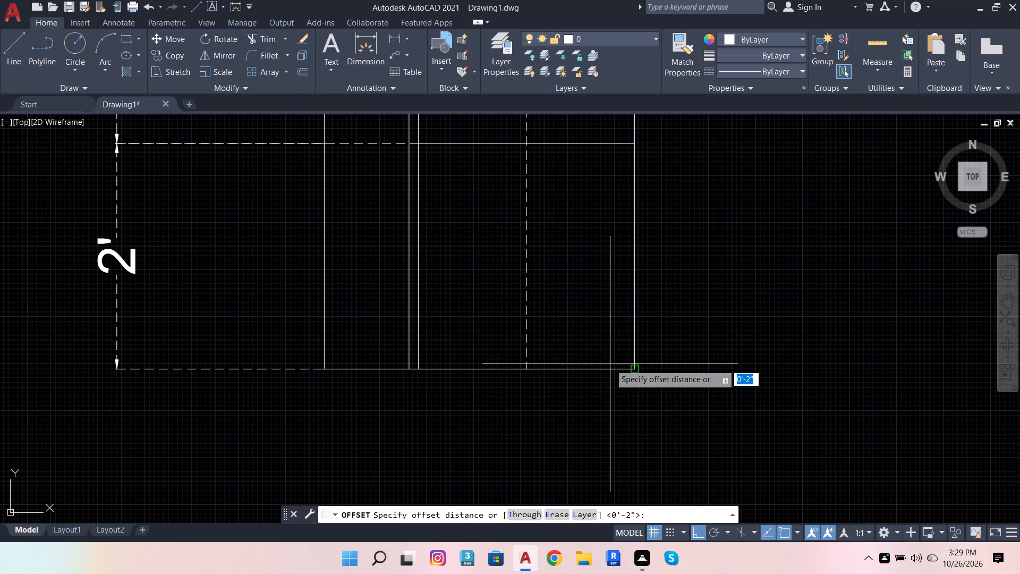
click(626, 368)
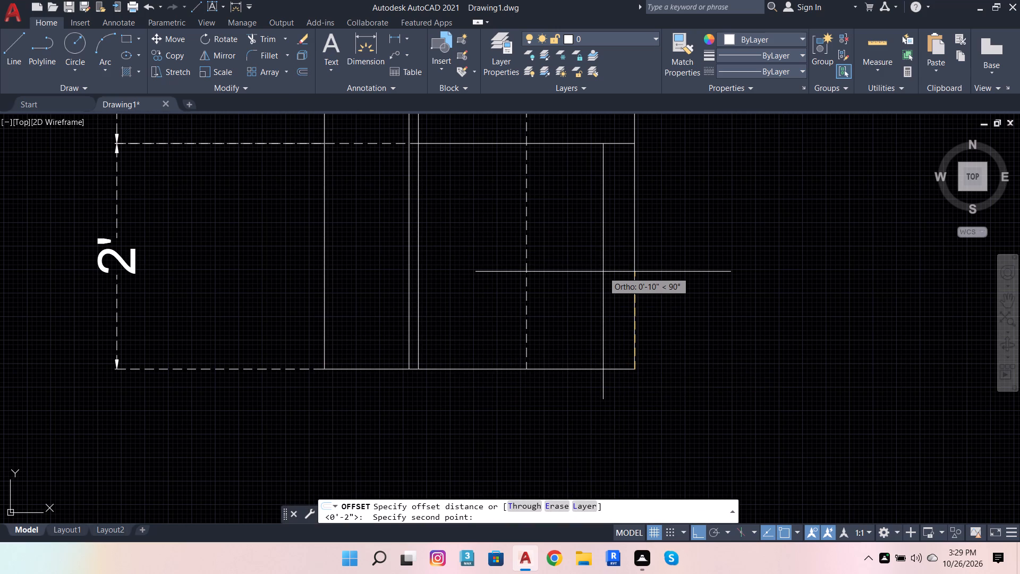
key(1)
key(Return)
click(737, 282)
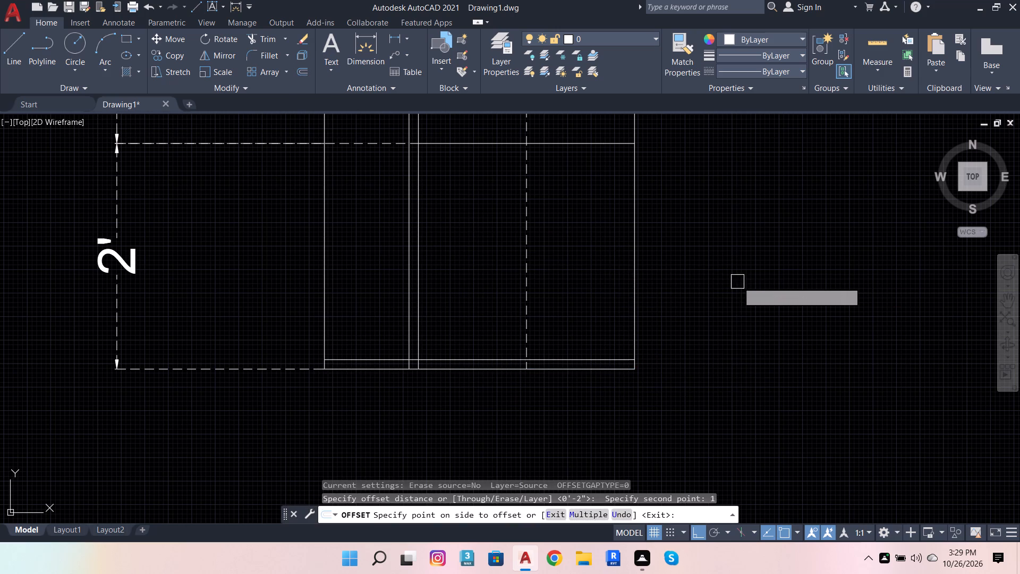
Trim the new offset line's portions across the left wall's thickness and between the two inner wall lines.
click(270, 39)
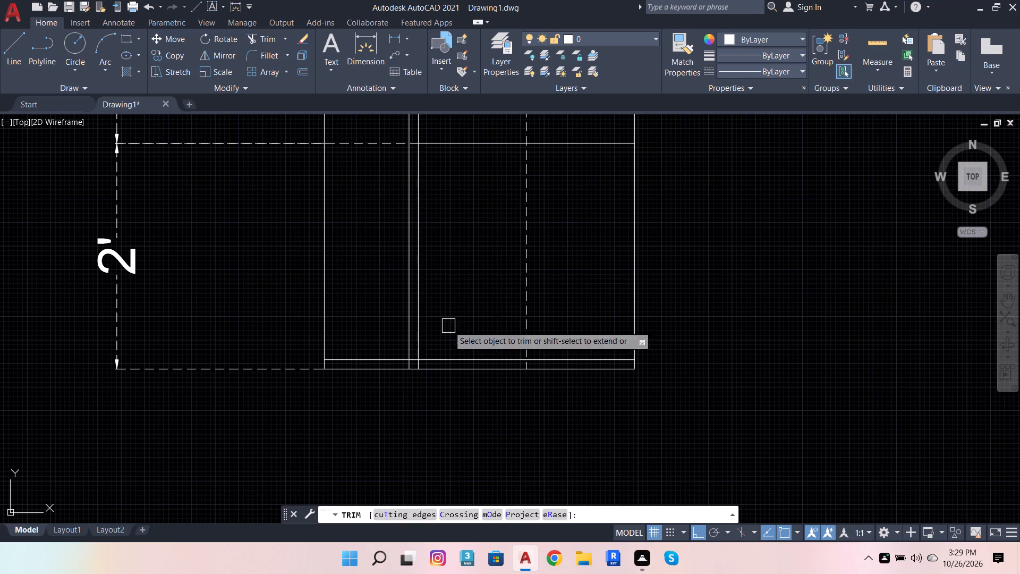
scroll(441, 351, up, 3)
click(349, 376)
scroll(420, 416, down, 2)
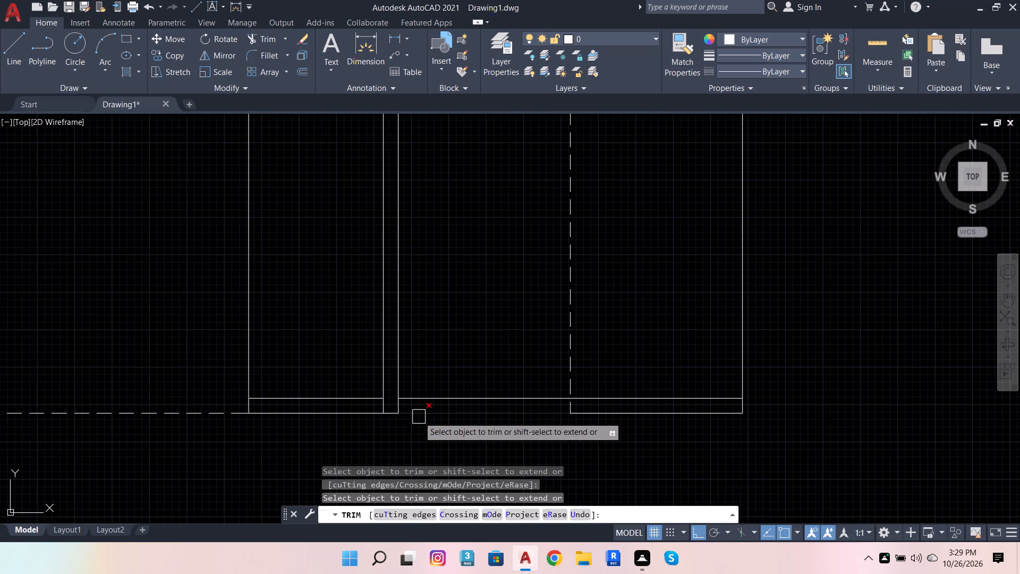
click(337, 399)
scroll(484, 372, down, 4)
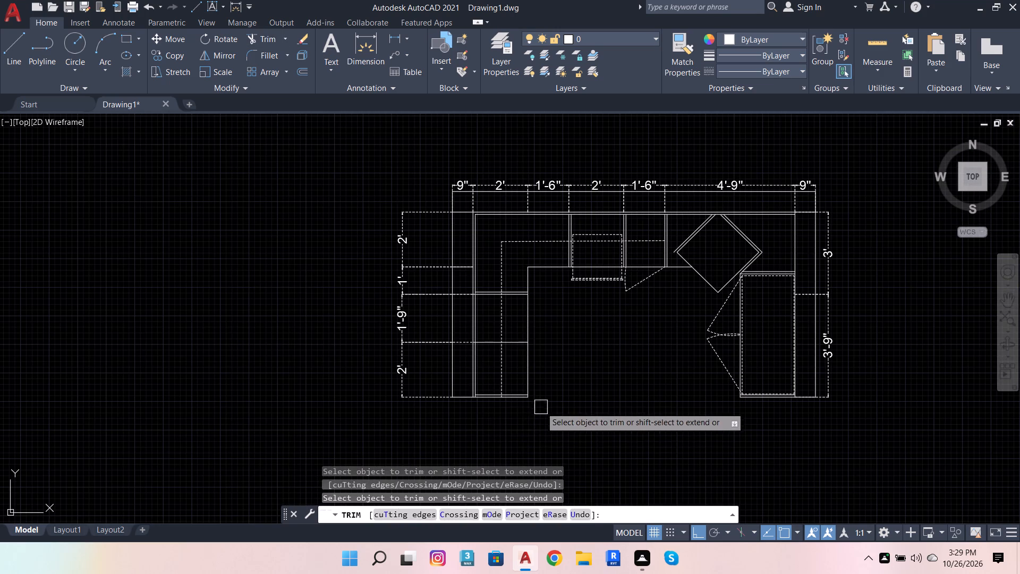
key(Escape)
Draw a rectangle about 1'-7" by 1'-7" in the left leg's 1'-9" section, projecting past the counter front.
scroll(518, 330, up, 2)
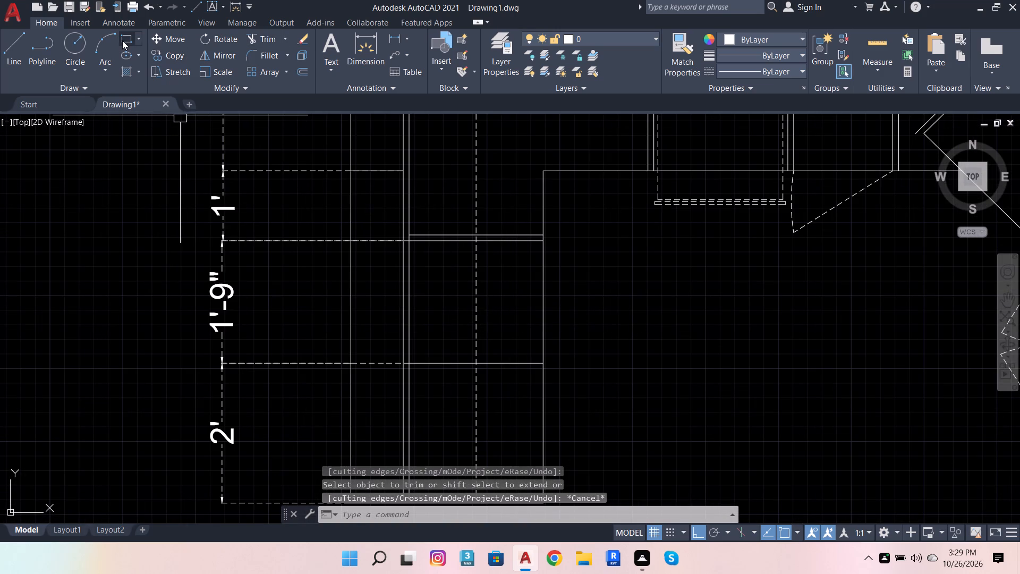
click(128, 41)
scroll(472, 399, down, 1)
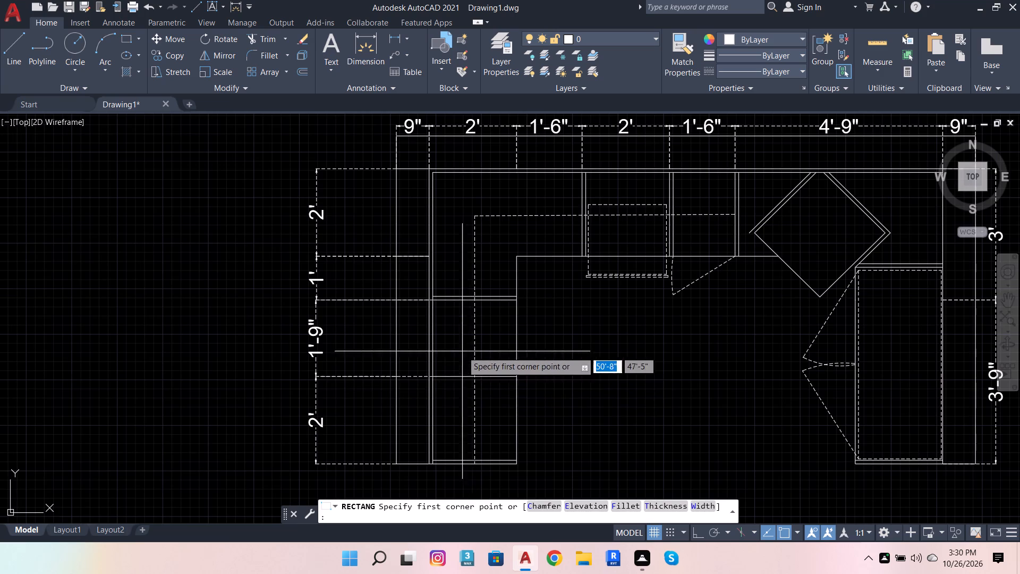
scroll(454, 309, up, 2)
click(466, 294)
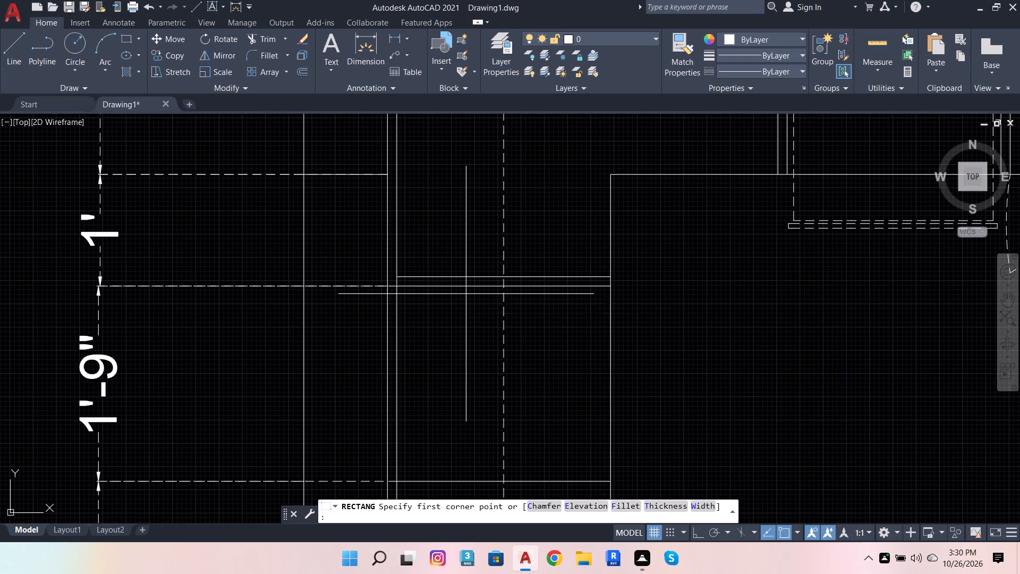
click(642, 472)
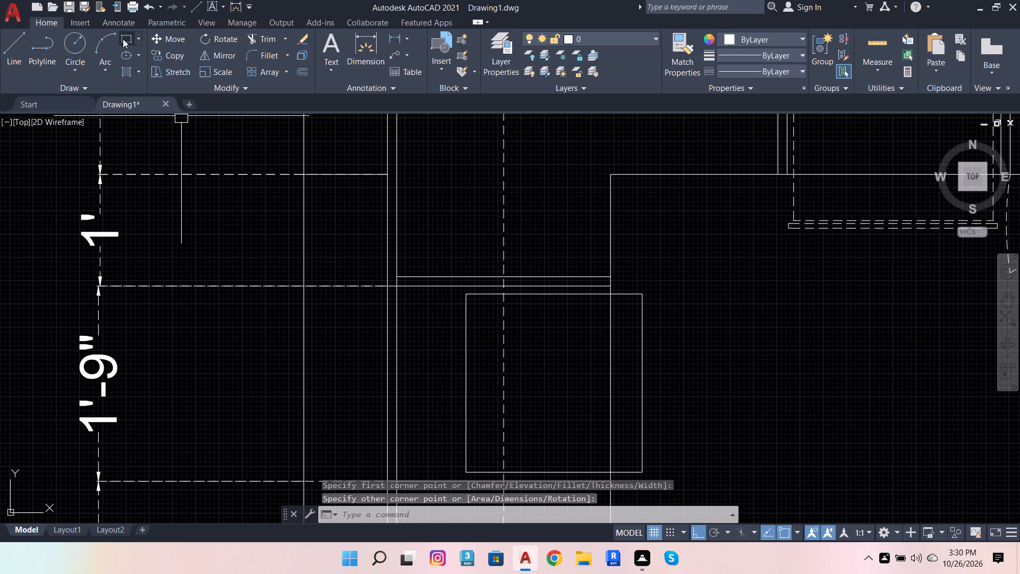
Draw a narrow upright rectangle about 1" by 1'-9" just beyond the projecting edge of the 1'-7" rectangle.
click(123, 39)
scroll(664, 286, up, 2)
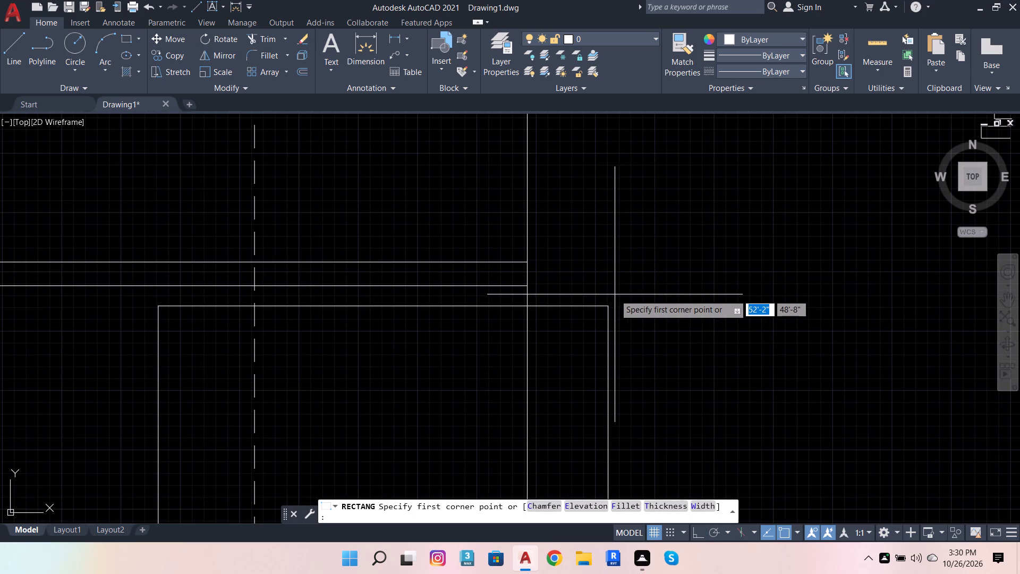
click(616, 291)
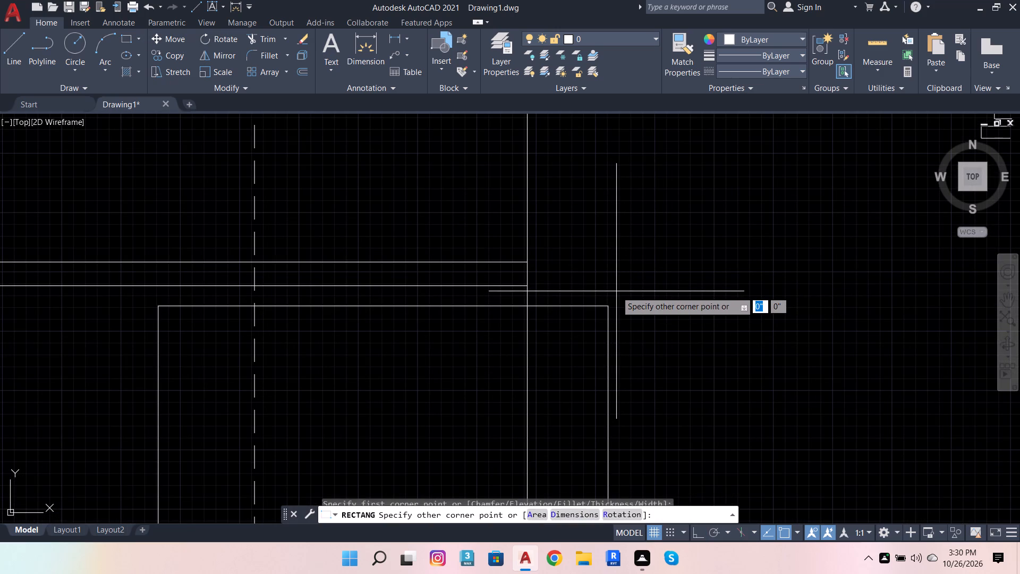
scroll(616, 291, down, 3)
scroll(637, 385, up, 1)
scroll(625, 426, up, 1)
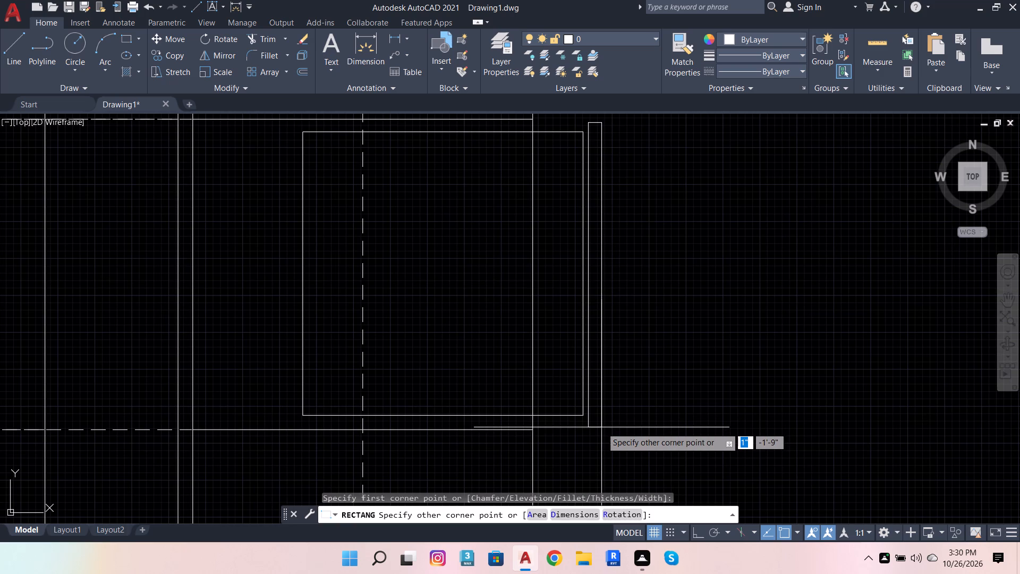
click(602, 425)
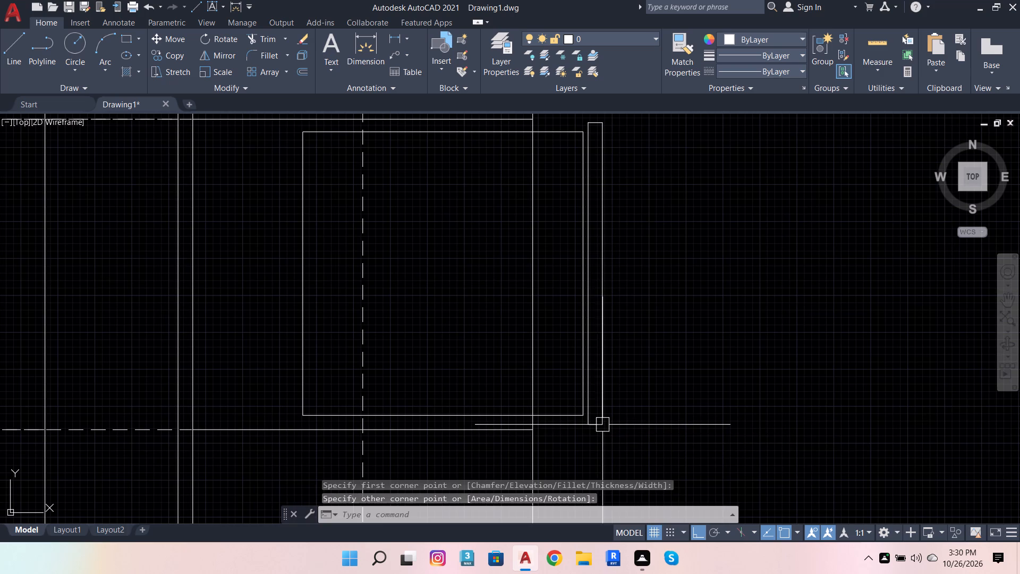
Set the linetype of the square drawer rectangle and its narrow front rectangle to DASHED.
click(591, 379)
click(579, 396)
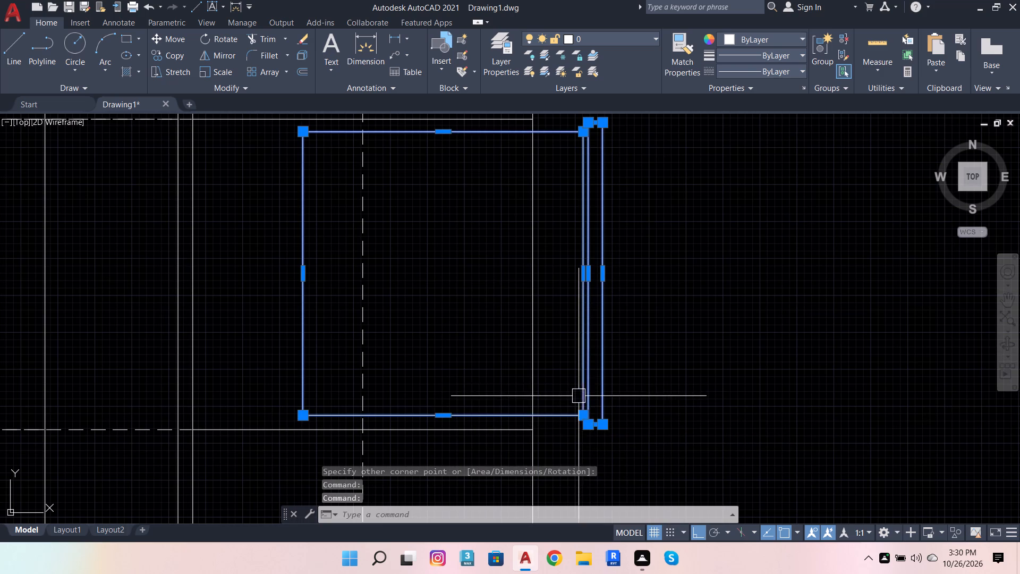
click(754, 71)
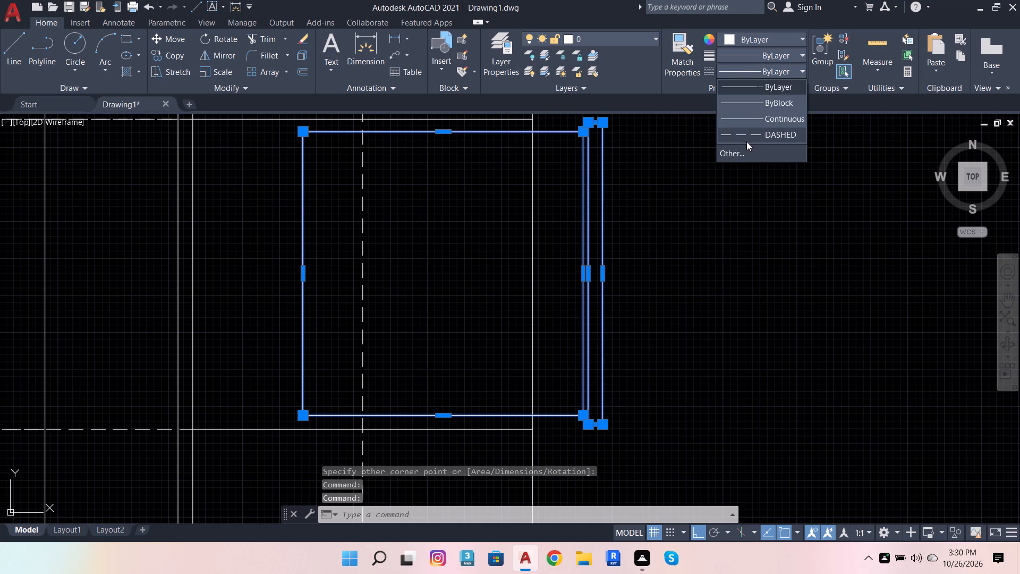
click(747, 142)
key(Escape)
scroll(622, 318, down, 3)
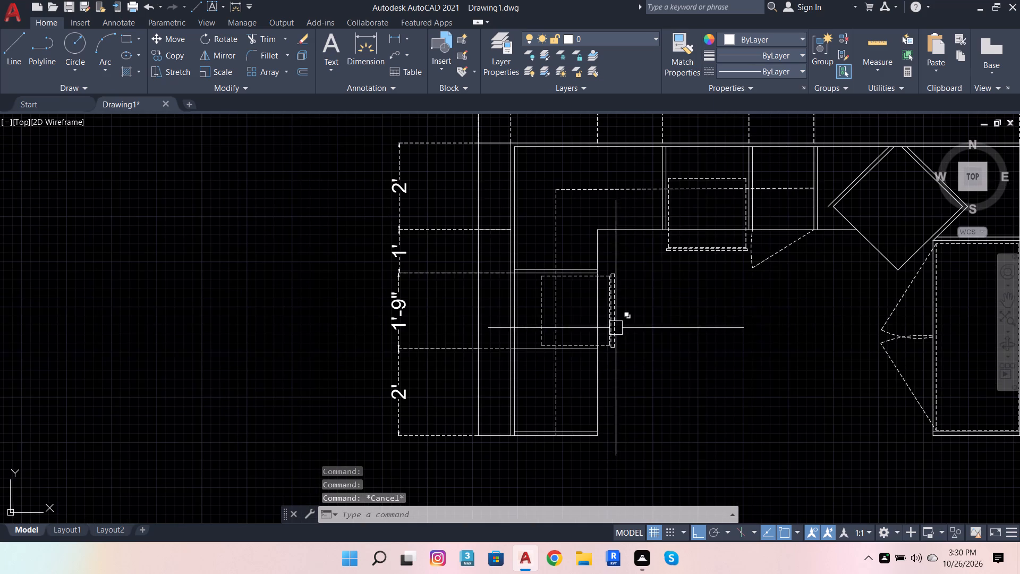
Draw a horizontal line at the top of the 1' section, from the left wall to beyond the counter's inner corner.
scroll(599, 235, up, 1)
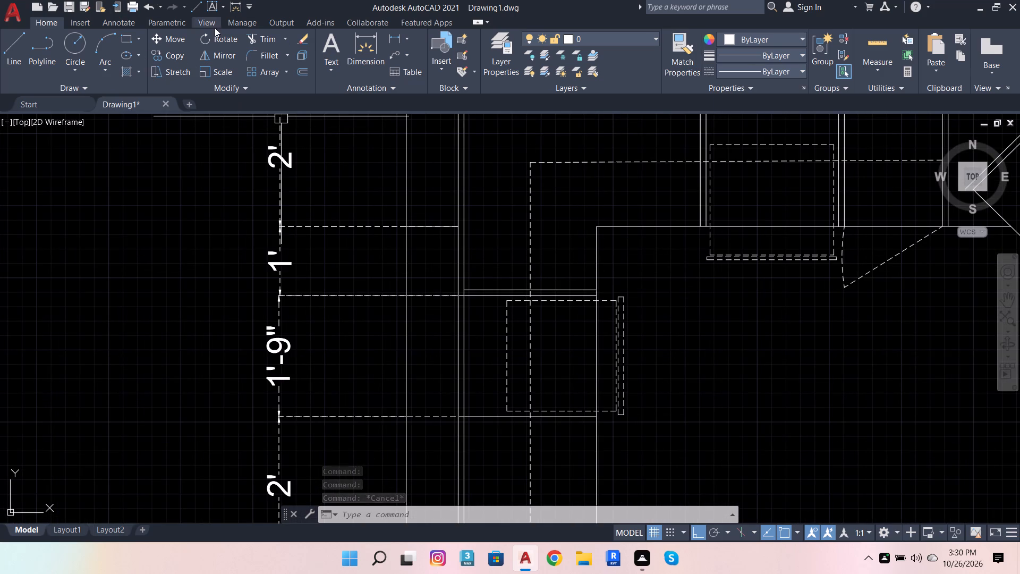
click(6, 40)
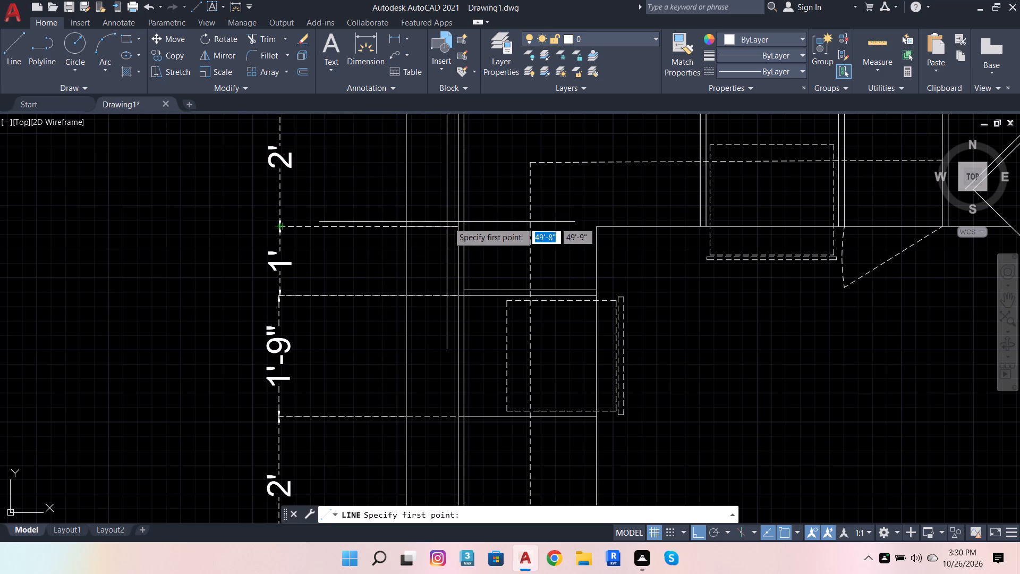
click(456, 225)
click(649, 257)
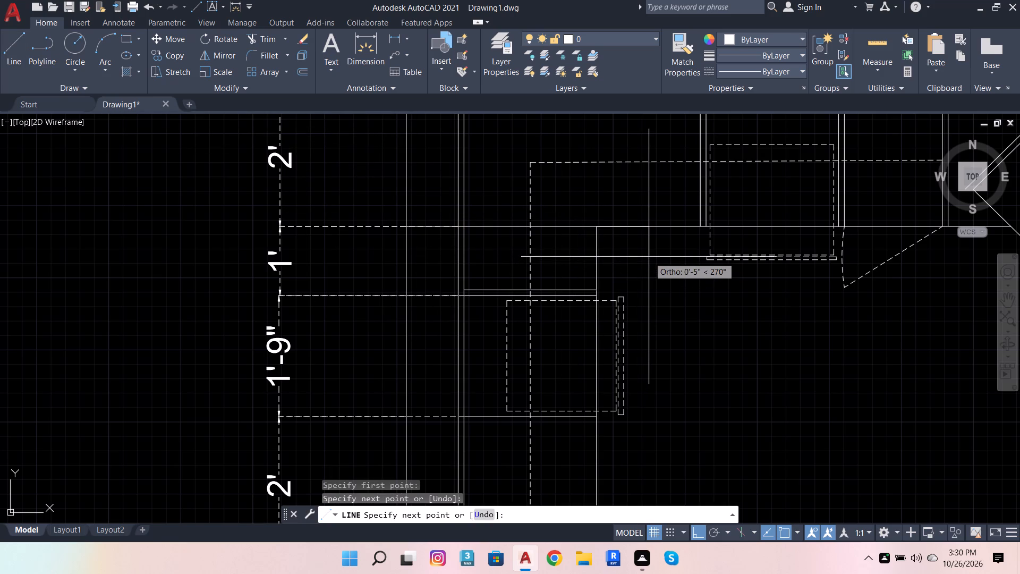
key(Escape)
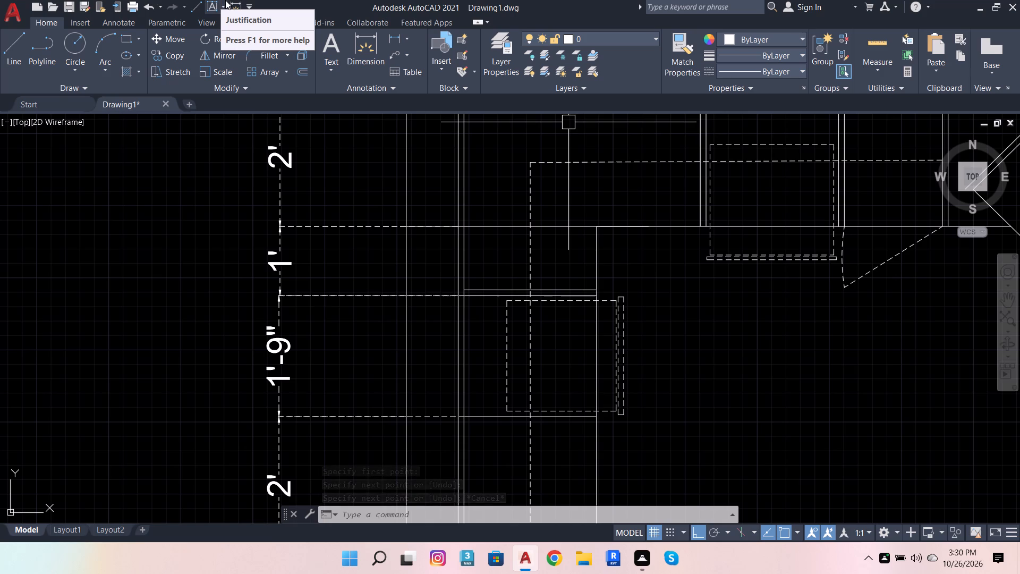
Draw a rectangle about 1'-6" by 9" in the 1' section, from the dashed line past the counter front.
click(120, 37)
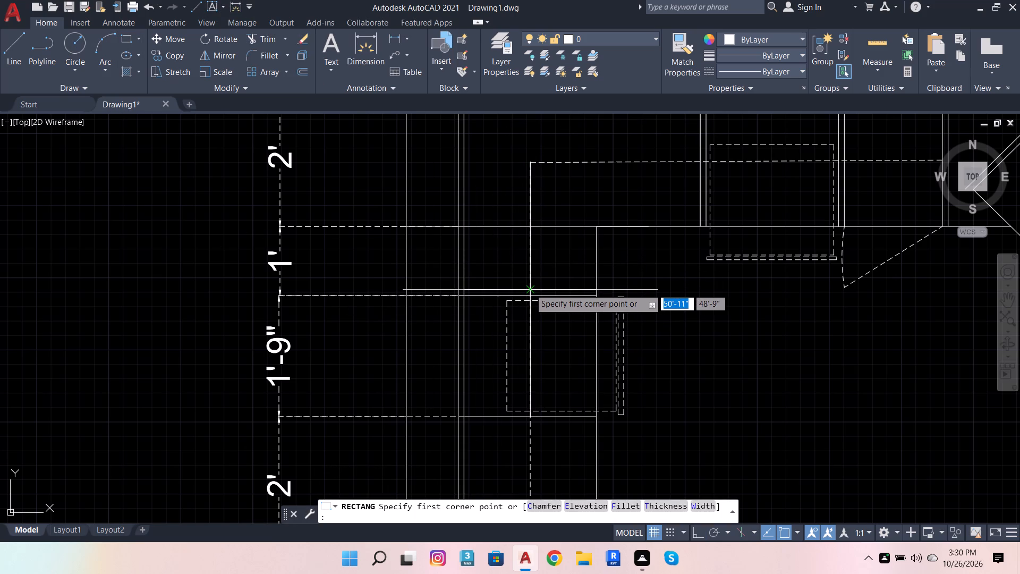
scroll(530, 286, up, 4)
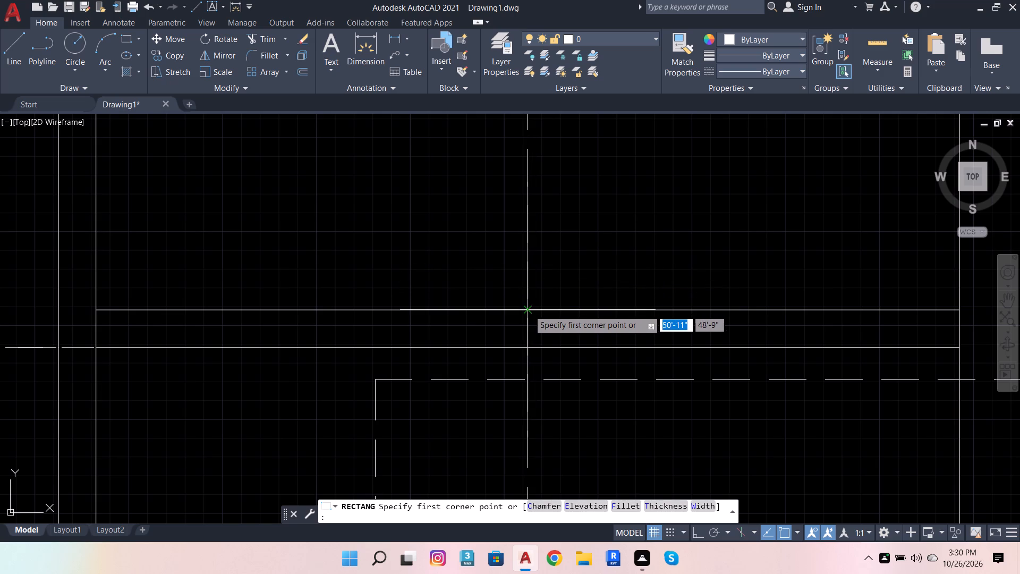
click(531, 271)
scroll(540, 285, down, 3)
scroll(713, 216, up, 1)
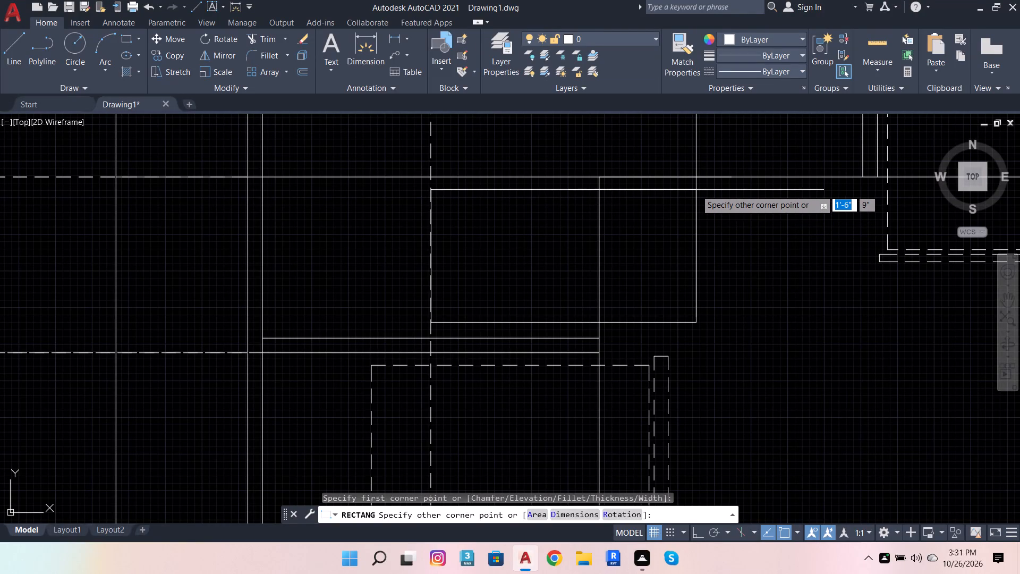
click(695, 192)
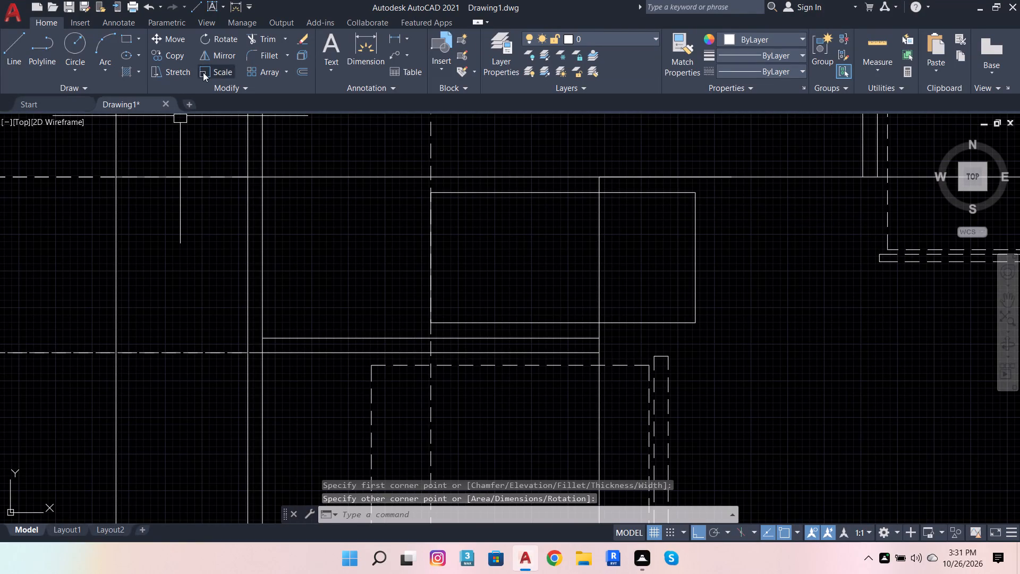
Draw a narrow upright rectangle about 10" long just beyond the projecting edge of the 1'-6" rectangle.
click(128, 40)
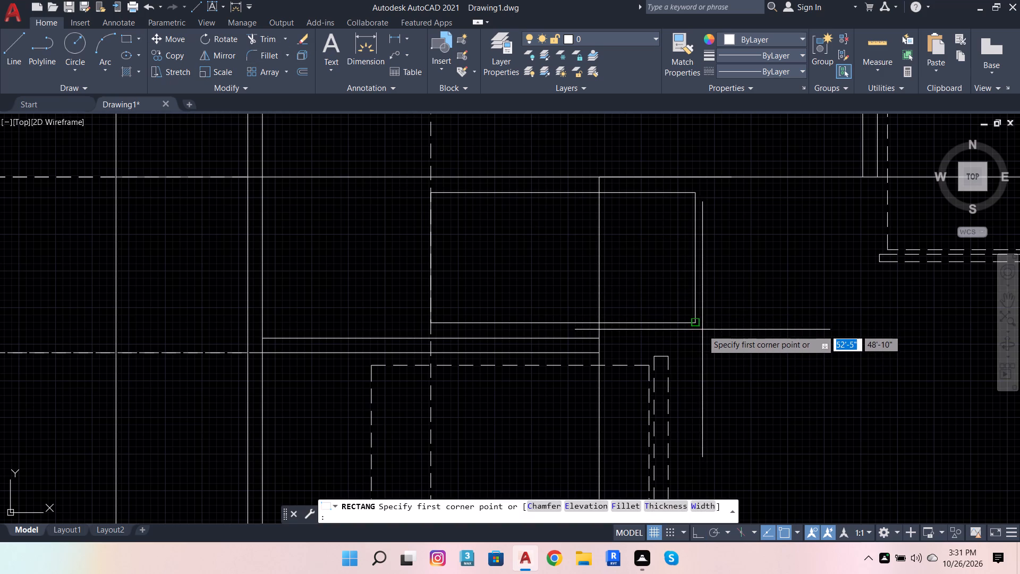
scroll(703, 330, up, 2)
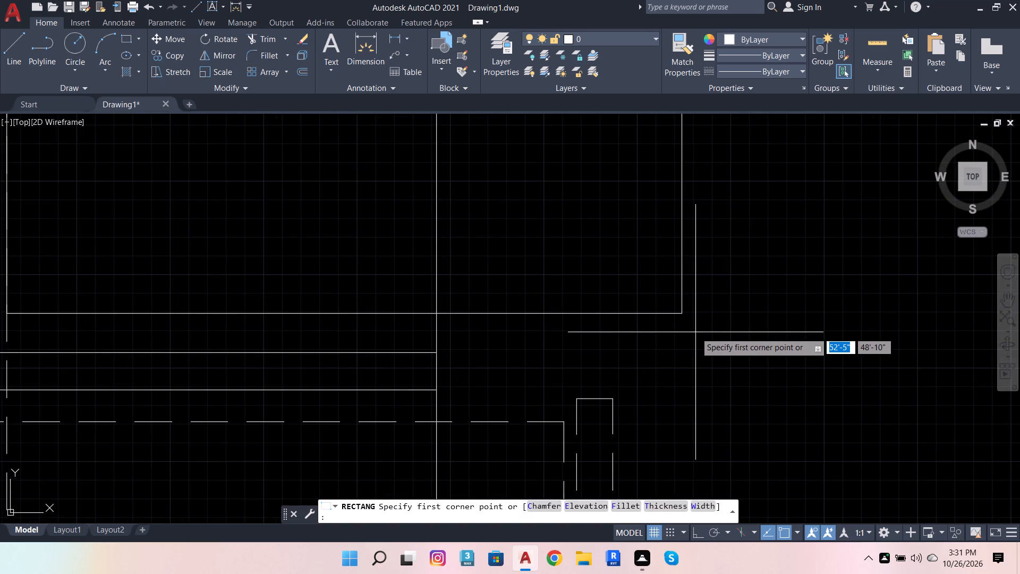
click(695, 332)
scroll(700, 348, down, 2)
scroll(699, 199, up, 2)
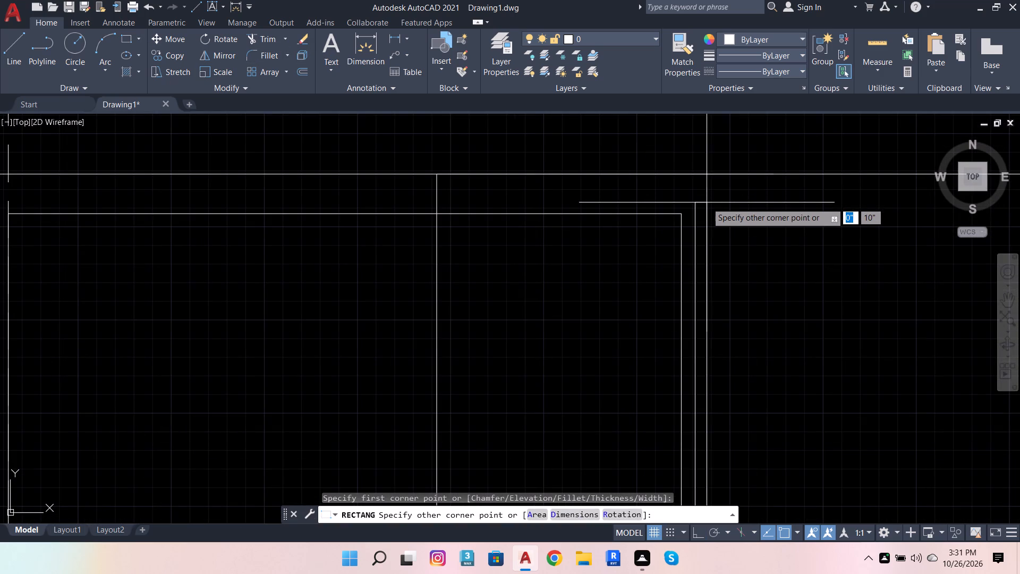
click(713, 199)
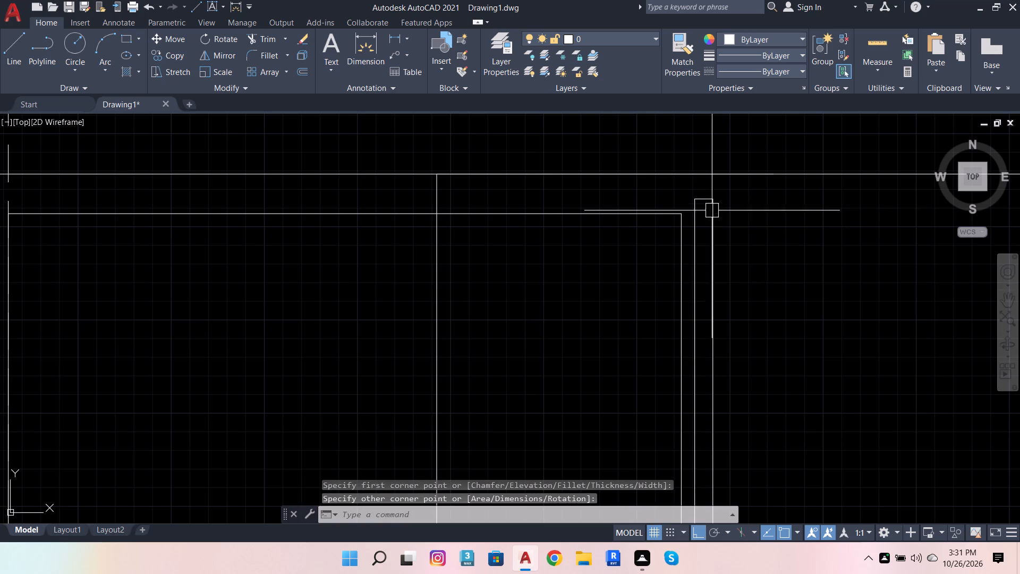
Set the linetype of the 1'-6" by 9" drawer rectangle and its narrow front rectangle to DASHED.
scroll(715, 241, down, 2)
click(734, 310)
click(688, 303)
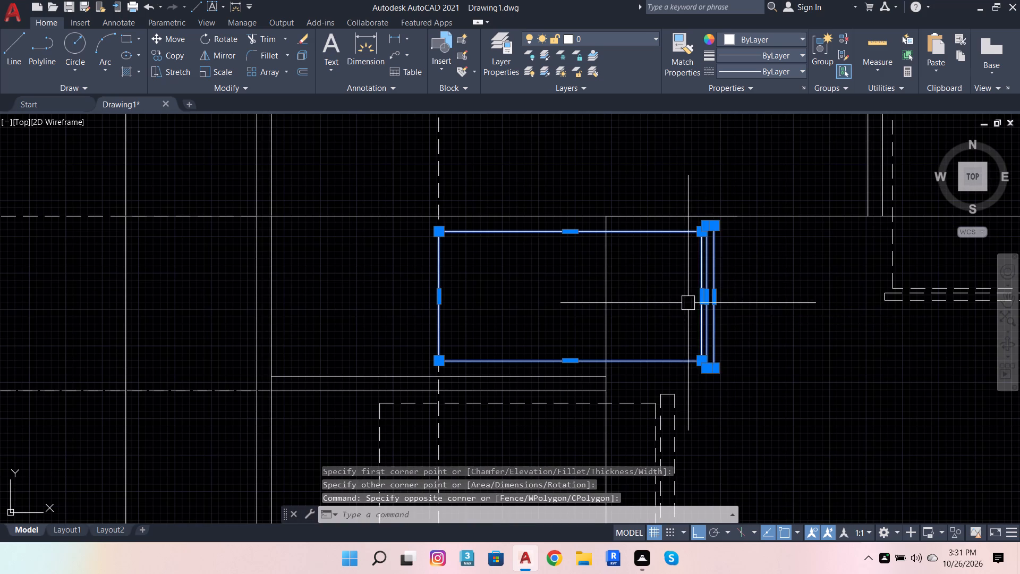
click(760, 72)
click(764, 137)
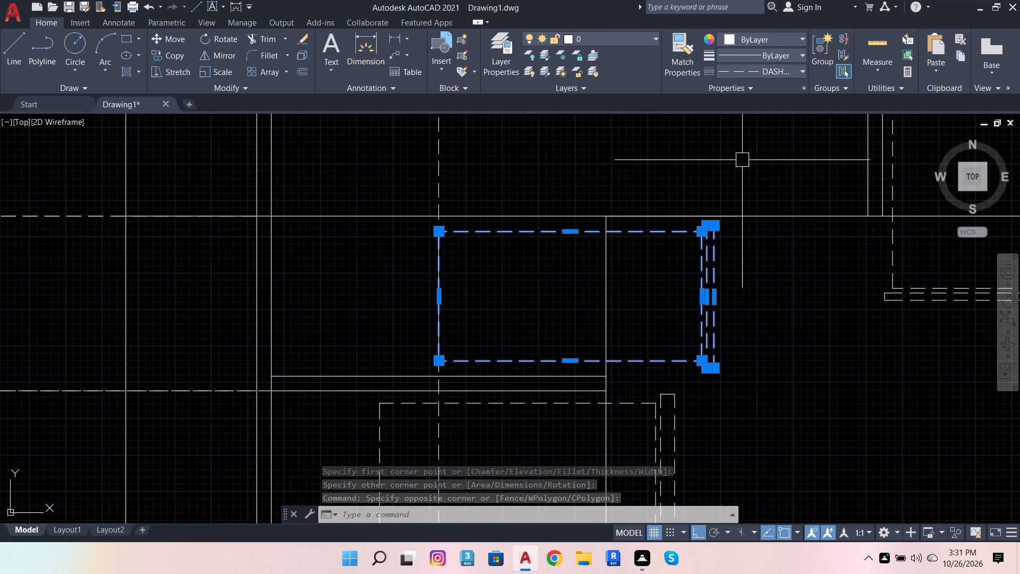
key(Escape)
Delete the horizontal line from the left wall to beyond the counter's inner corner at the top of the 1' section.
click(537, 217)
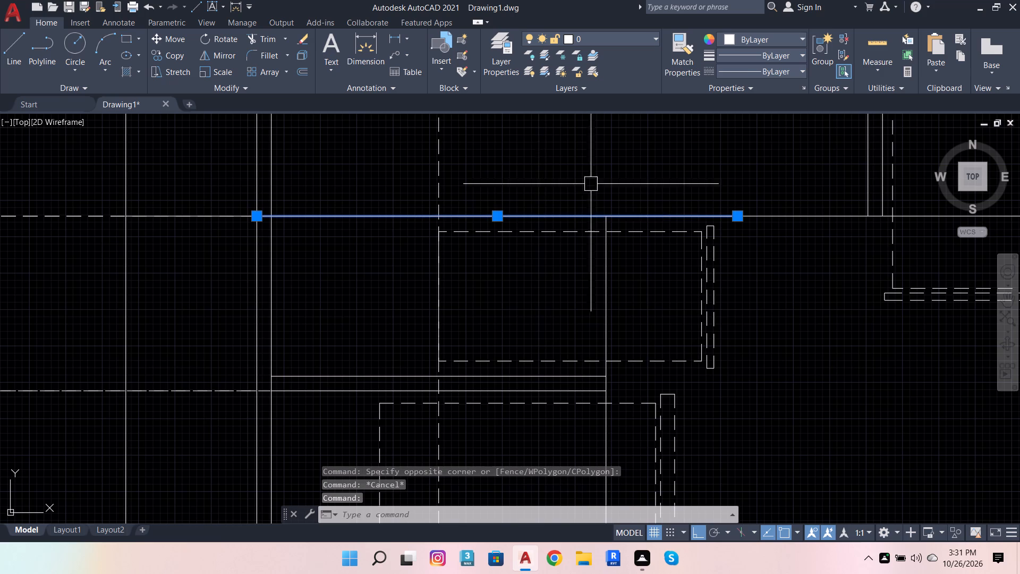
key(shift+Delete)
Extend the top counter's front edge from the inner corner across the top of the 1' section to the left wall.
scroll(656, 182, down, 1)
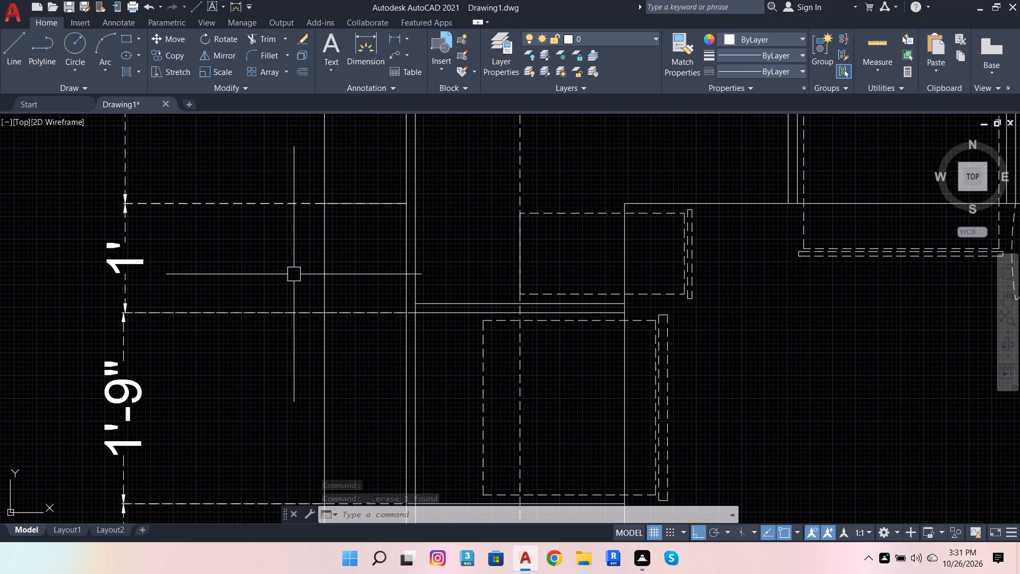
click(275, 38)
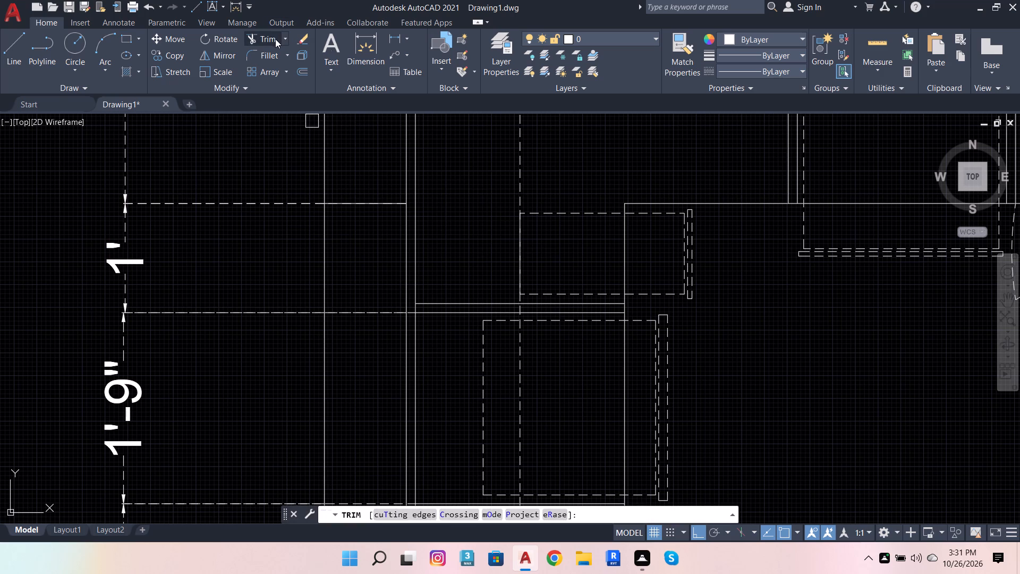
shift+click(660, 200)
shift+click(558, 198)
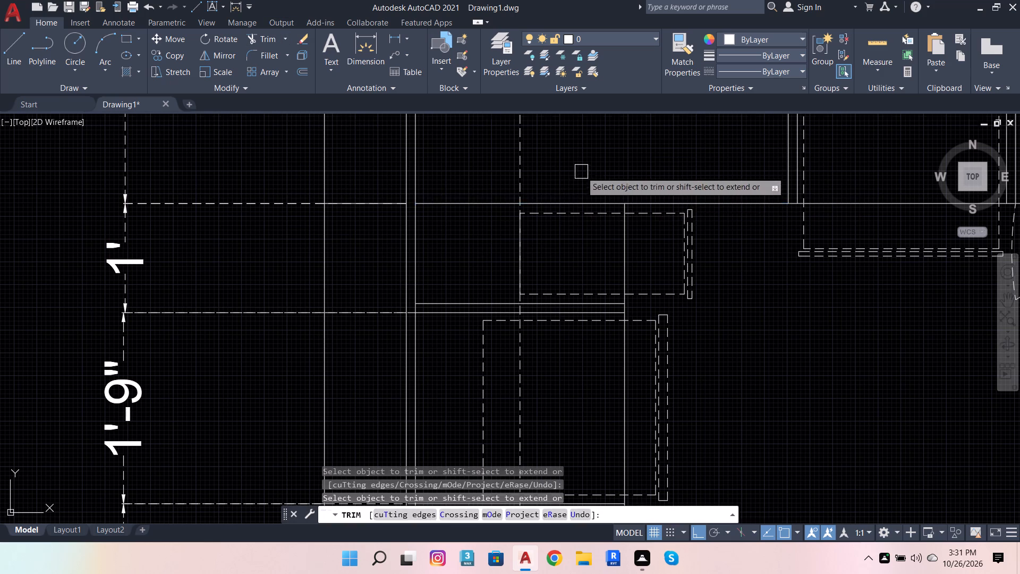
scroll(581, 173, down, 3)
scroll(620, 241, up, 3)
scroll(622, 240, down, 3)
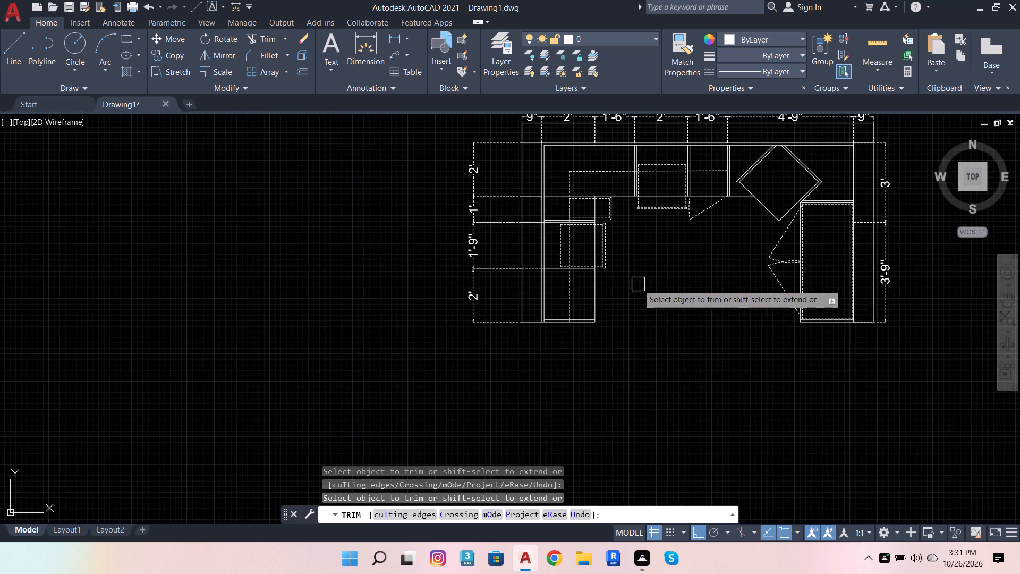
scroll(644, 291, down, 1)
key(Escape)
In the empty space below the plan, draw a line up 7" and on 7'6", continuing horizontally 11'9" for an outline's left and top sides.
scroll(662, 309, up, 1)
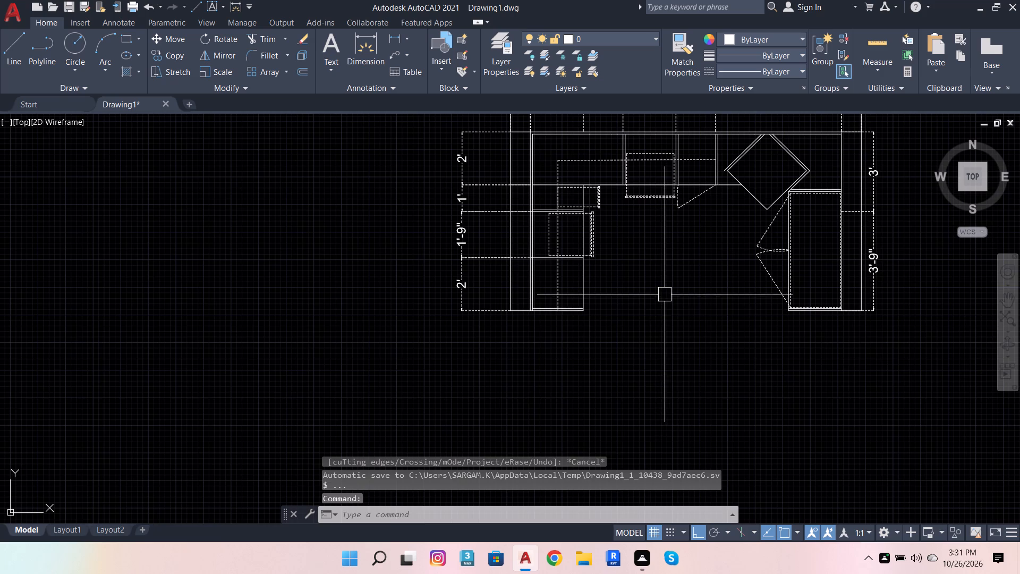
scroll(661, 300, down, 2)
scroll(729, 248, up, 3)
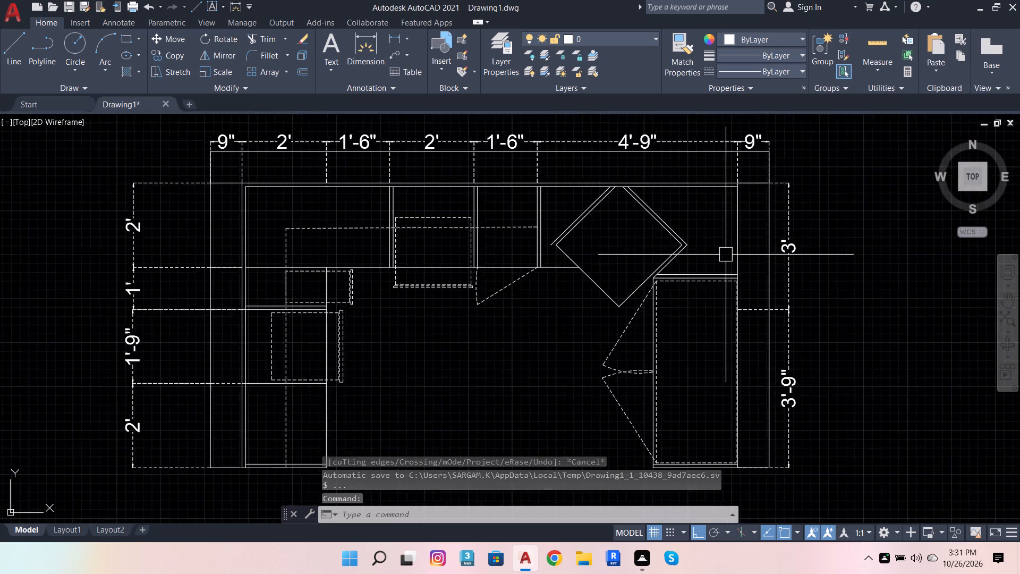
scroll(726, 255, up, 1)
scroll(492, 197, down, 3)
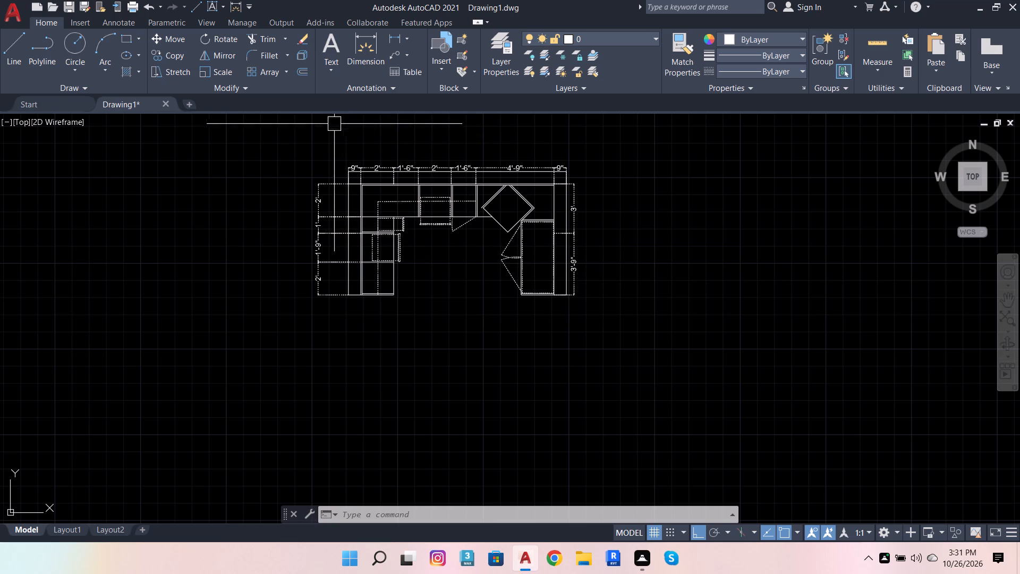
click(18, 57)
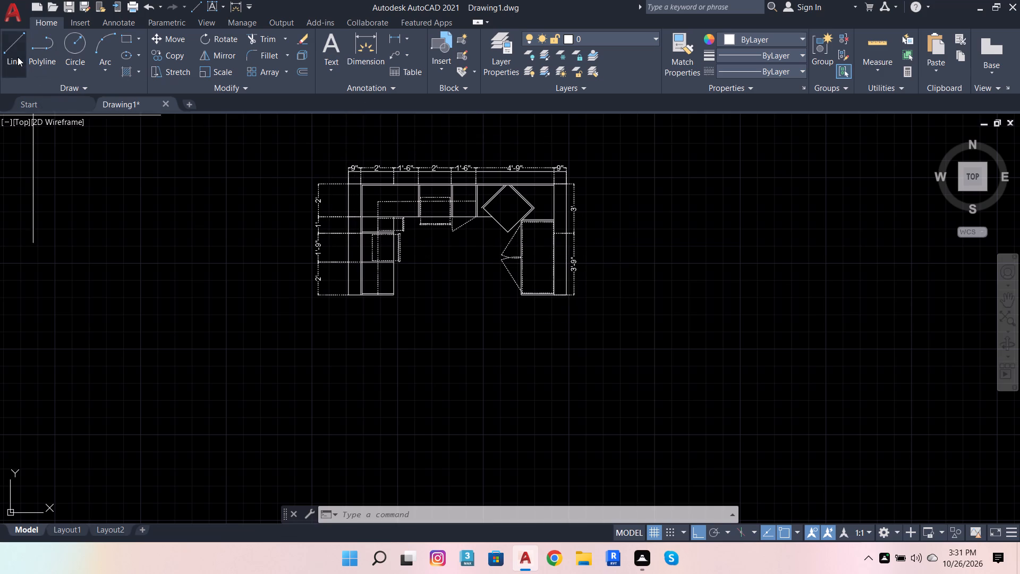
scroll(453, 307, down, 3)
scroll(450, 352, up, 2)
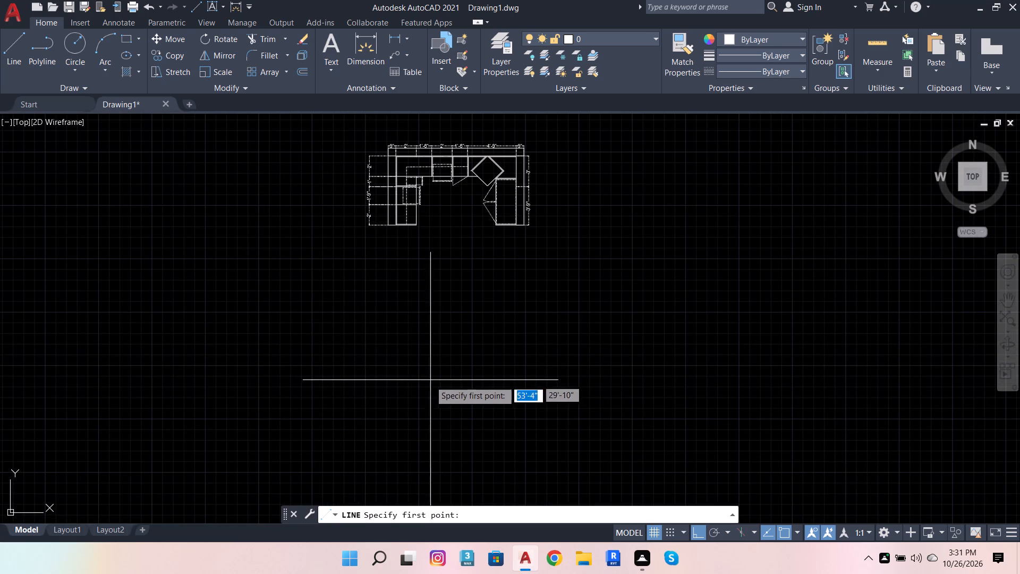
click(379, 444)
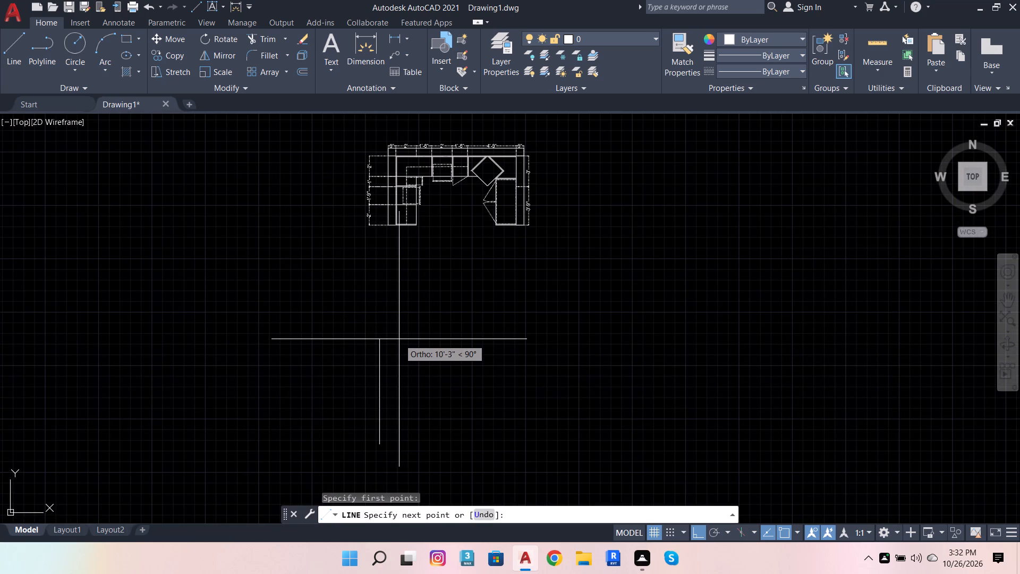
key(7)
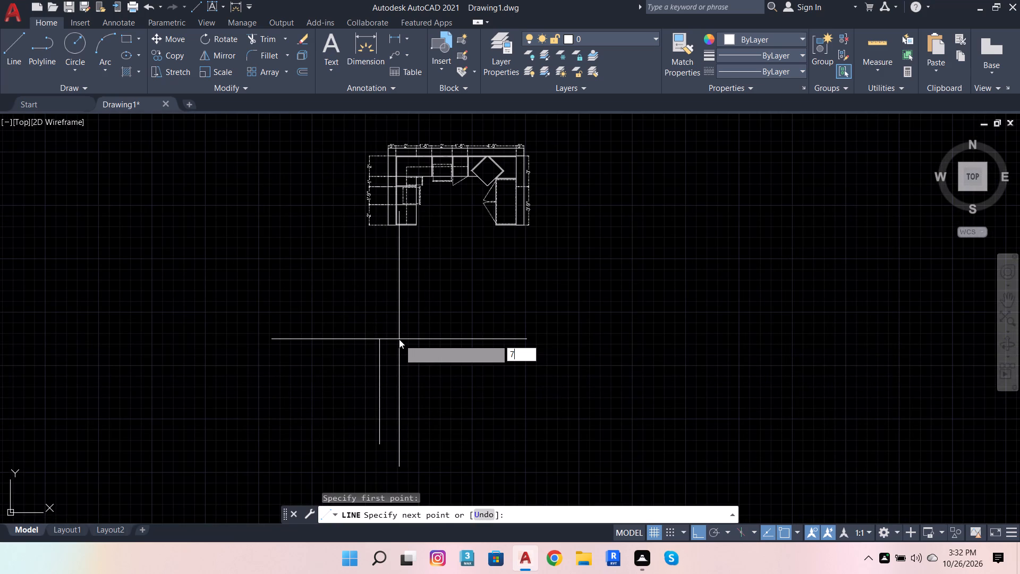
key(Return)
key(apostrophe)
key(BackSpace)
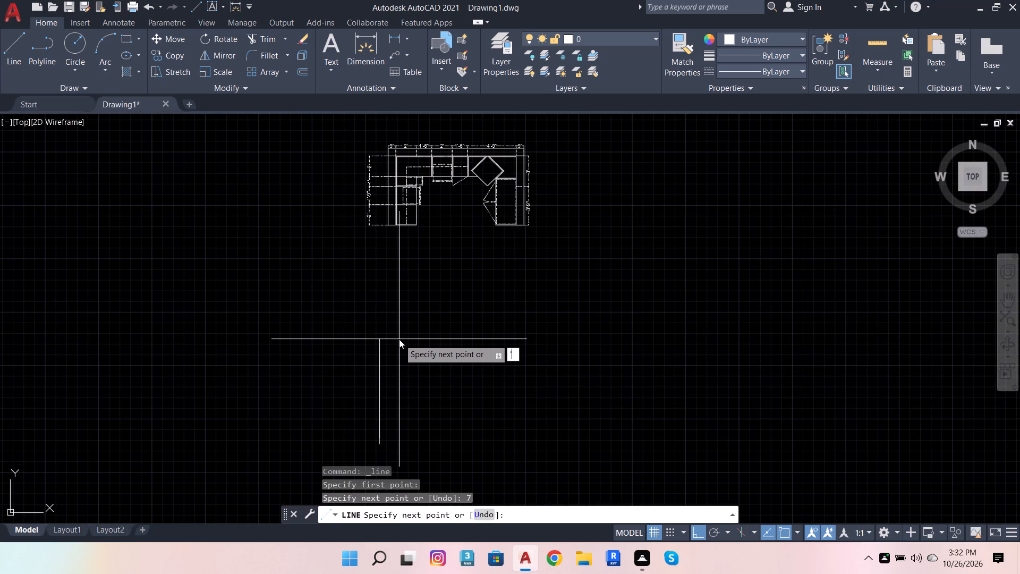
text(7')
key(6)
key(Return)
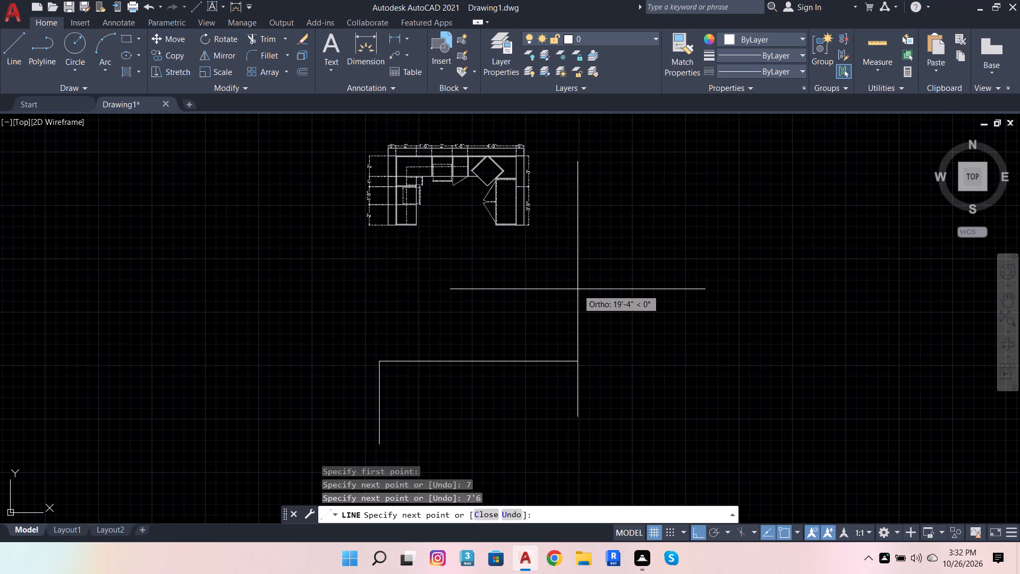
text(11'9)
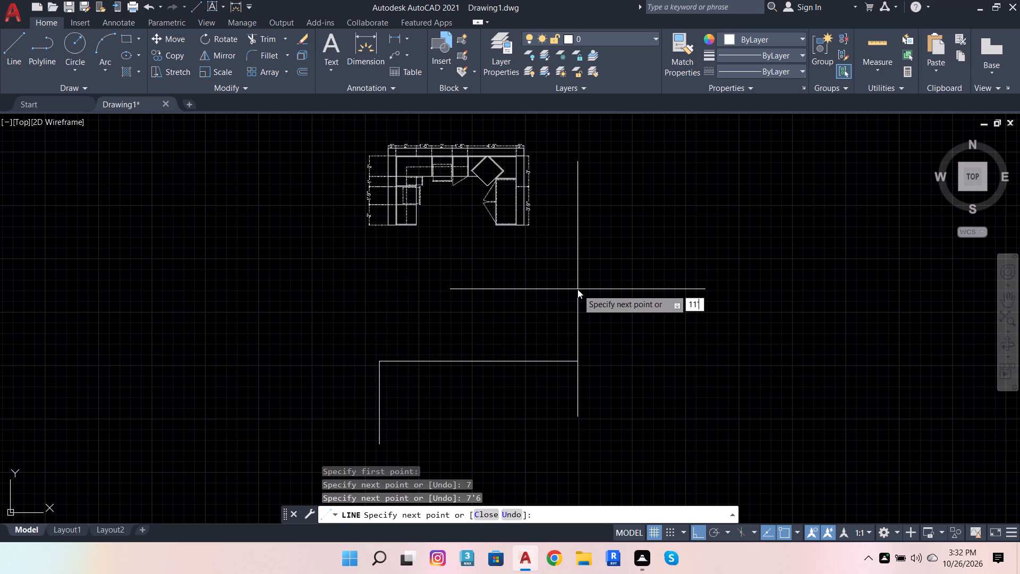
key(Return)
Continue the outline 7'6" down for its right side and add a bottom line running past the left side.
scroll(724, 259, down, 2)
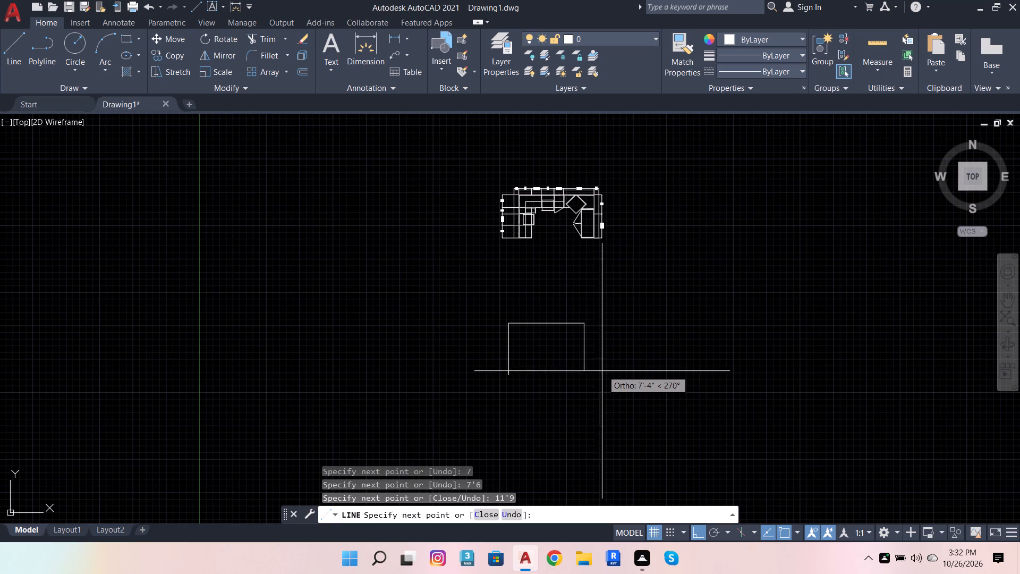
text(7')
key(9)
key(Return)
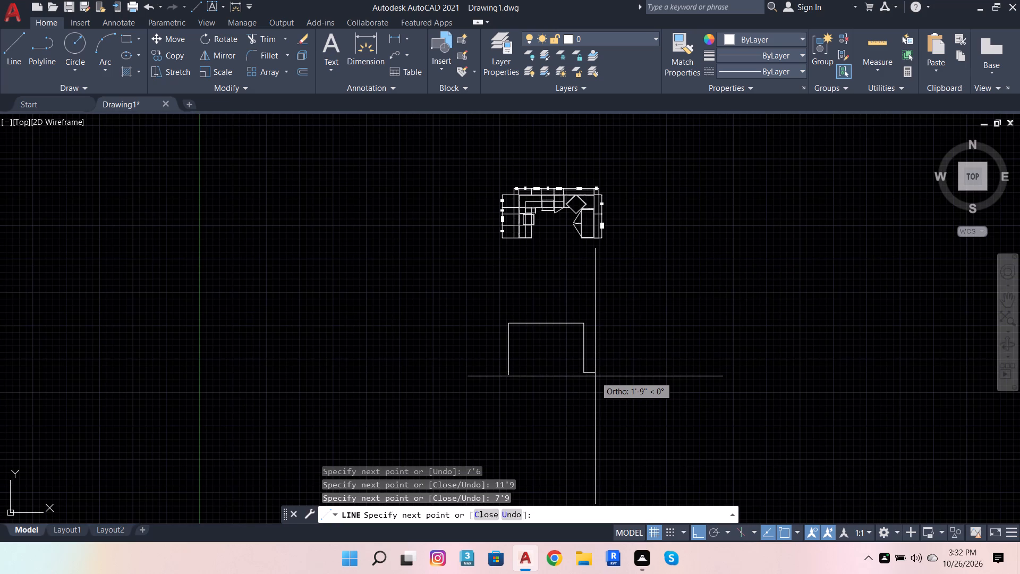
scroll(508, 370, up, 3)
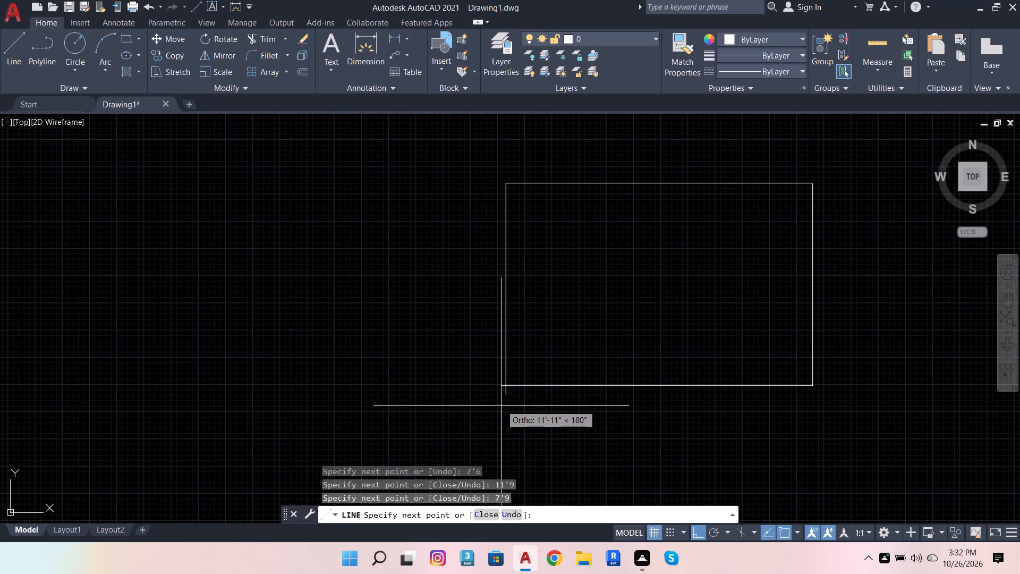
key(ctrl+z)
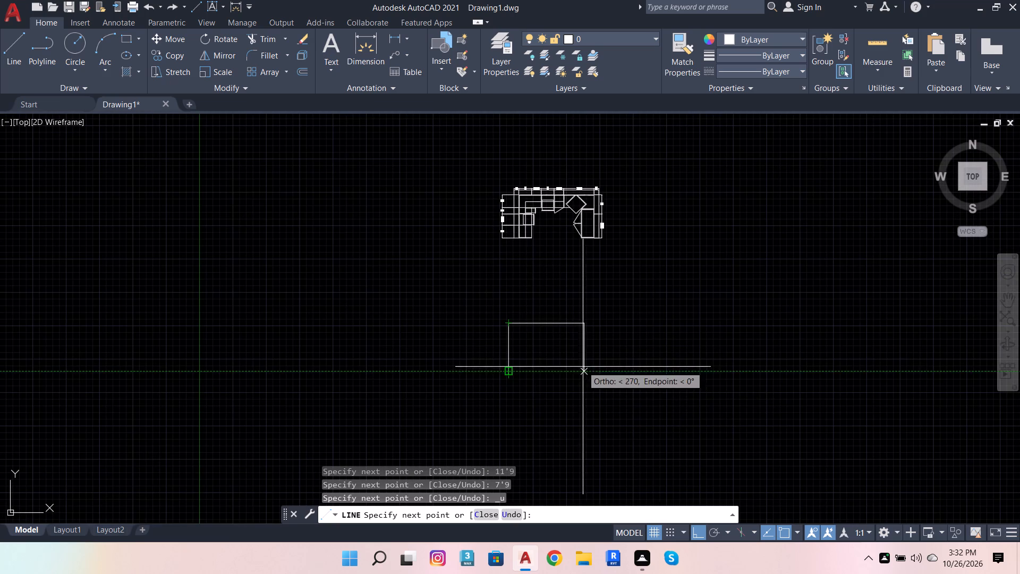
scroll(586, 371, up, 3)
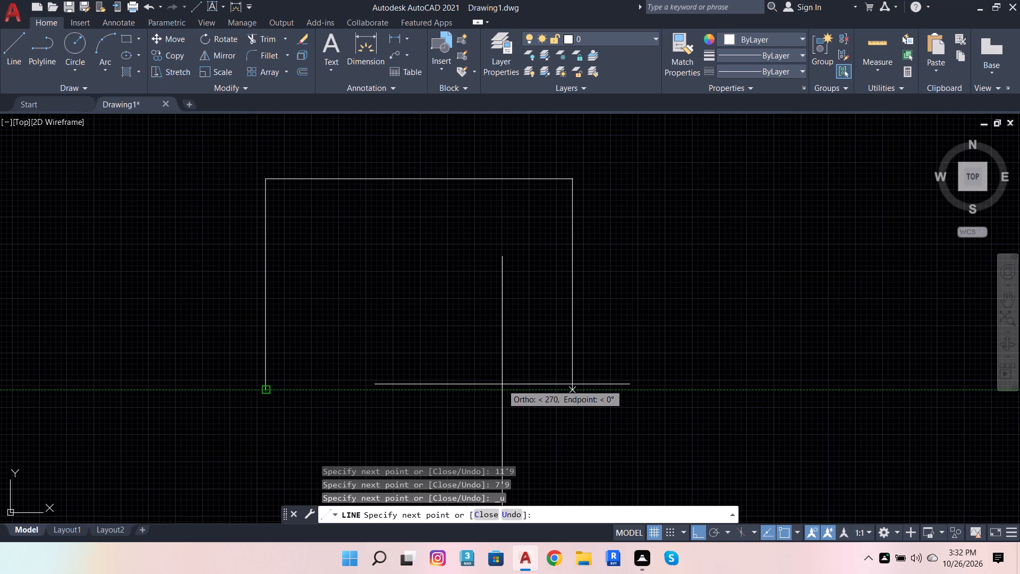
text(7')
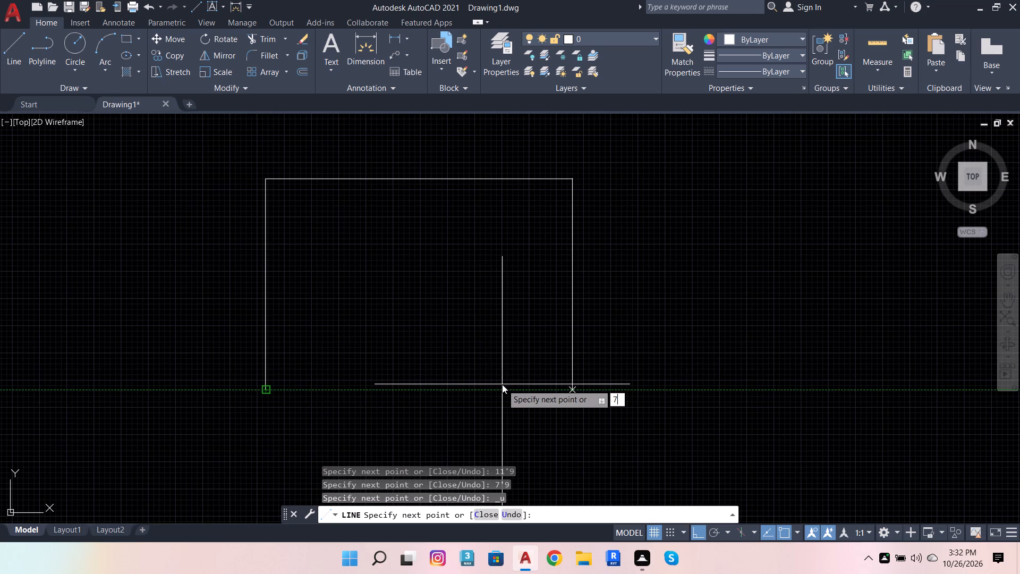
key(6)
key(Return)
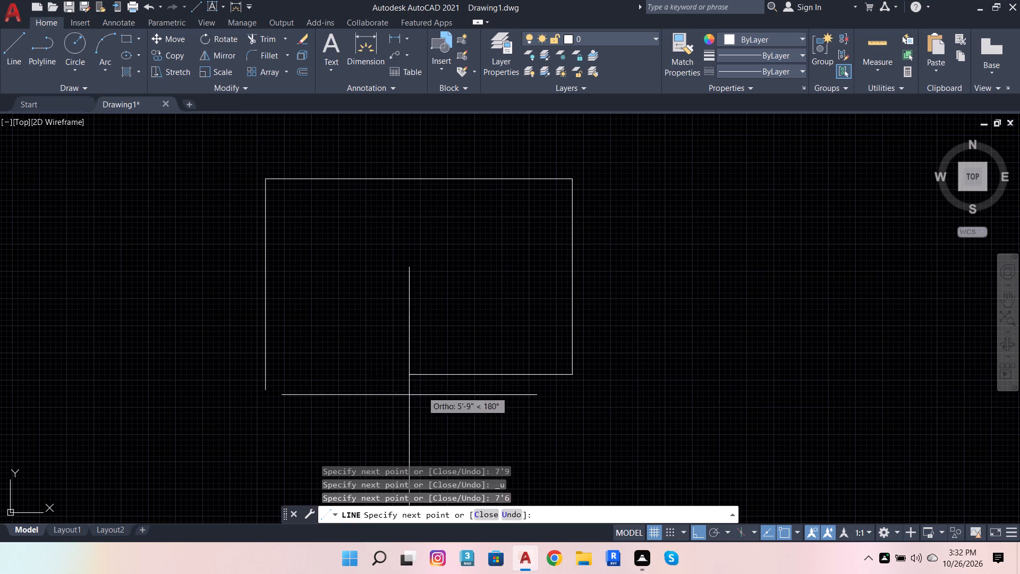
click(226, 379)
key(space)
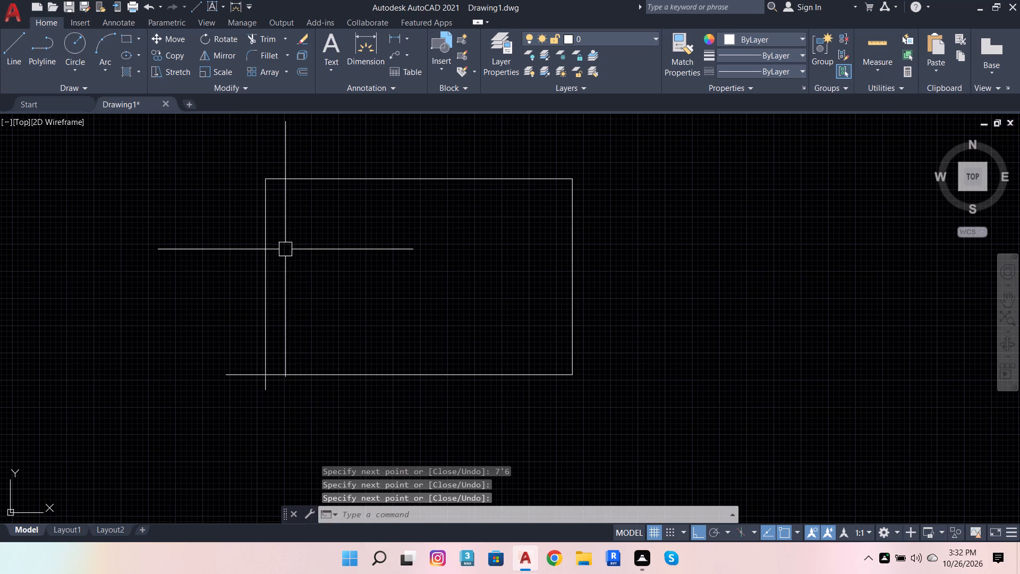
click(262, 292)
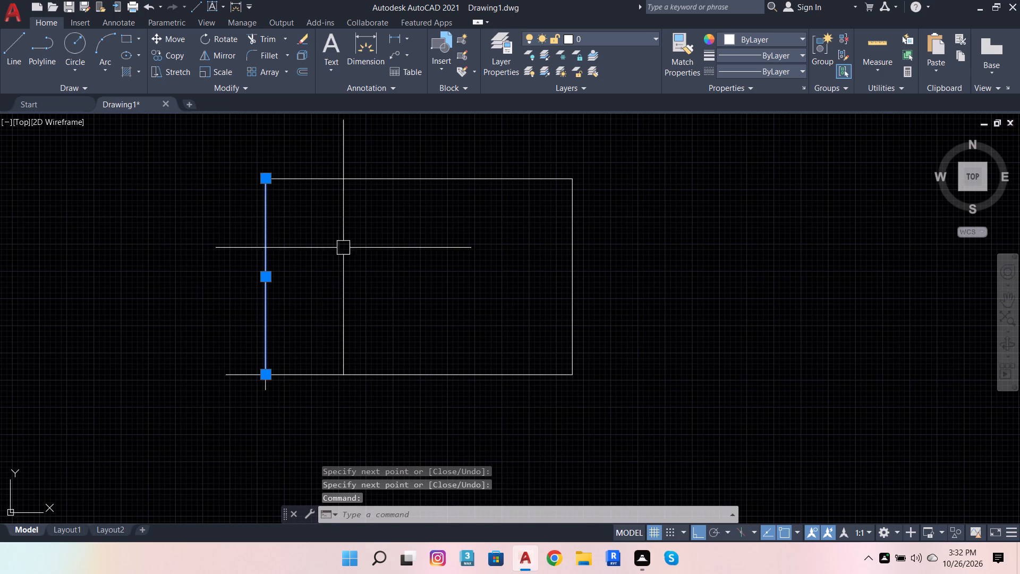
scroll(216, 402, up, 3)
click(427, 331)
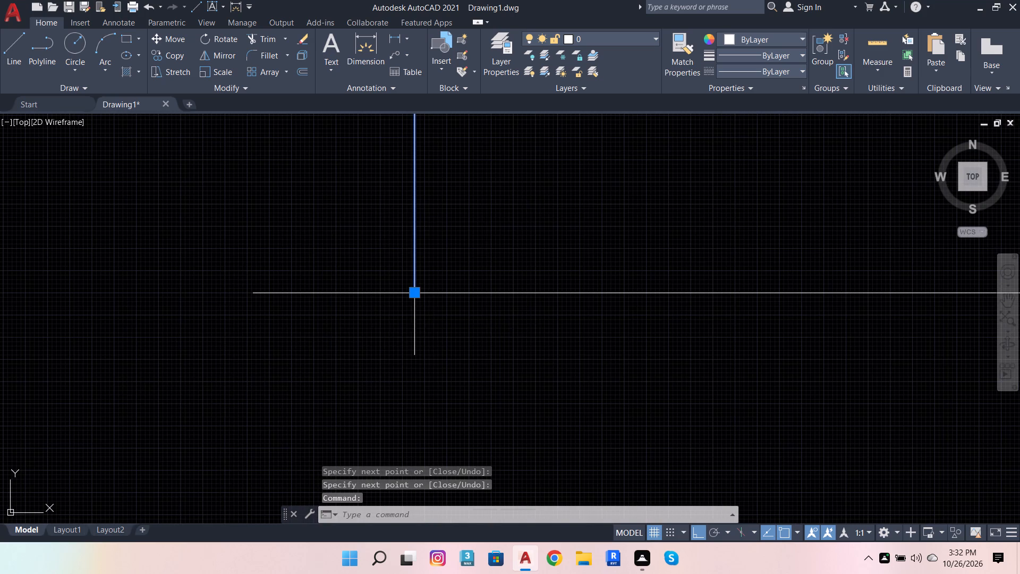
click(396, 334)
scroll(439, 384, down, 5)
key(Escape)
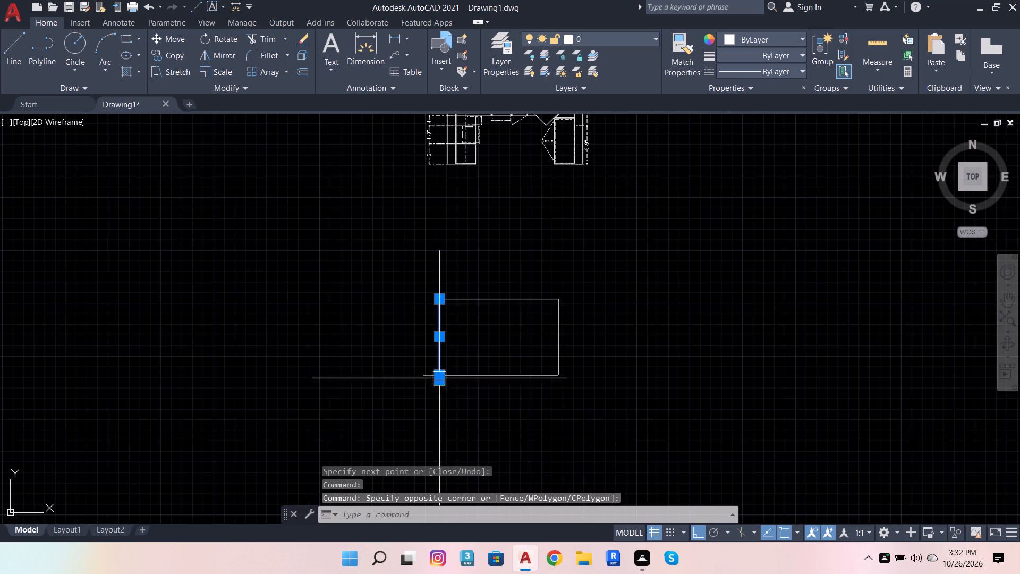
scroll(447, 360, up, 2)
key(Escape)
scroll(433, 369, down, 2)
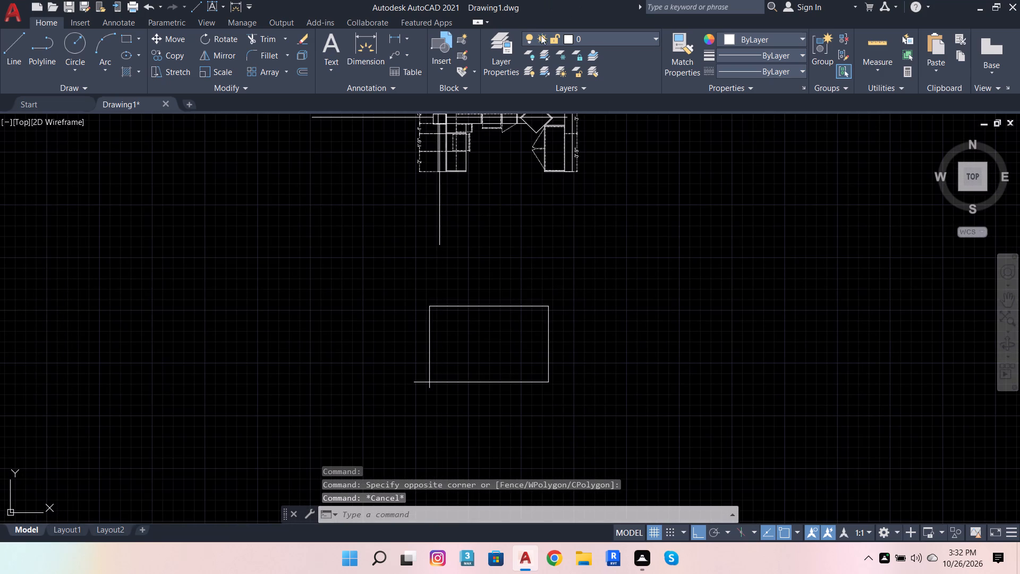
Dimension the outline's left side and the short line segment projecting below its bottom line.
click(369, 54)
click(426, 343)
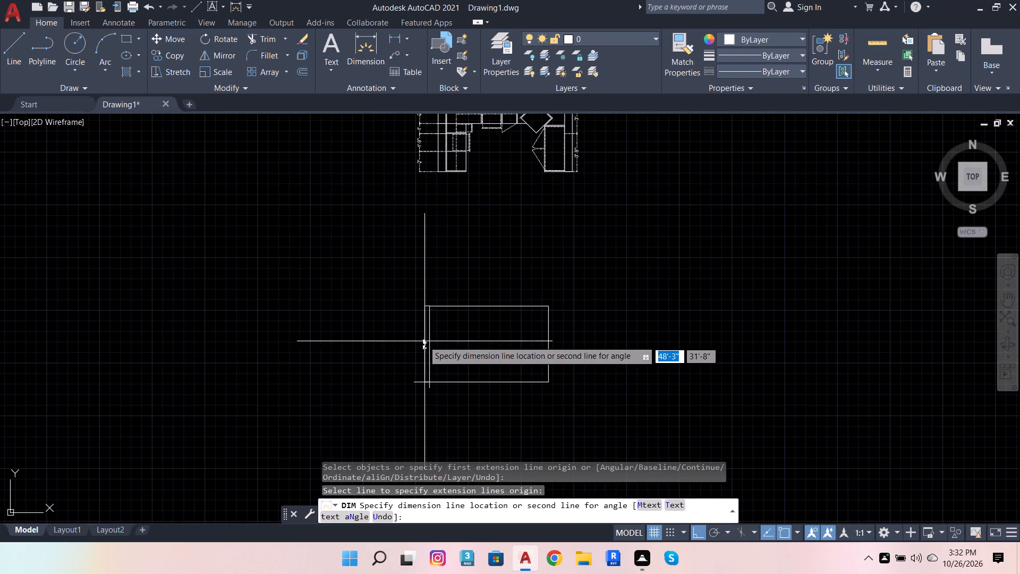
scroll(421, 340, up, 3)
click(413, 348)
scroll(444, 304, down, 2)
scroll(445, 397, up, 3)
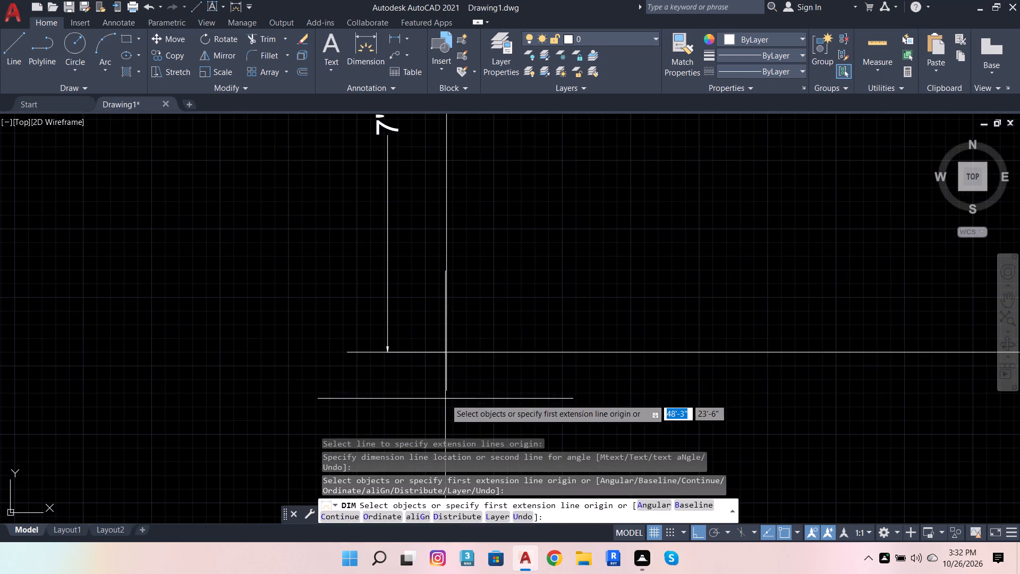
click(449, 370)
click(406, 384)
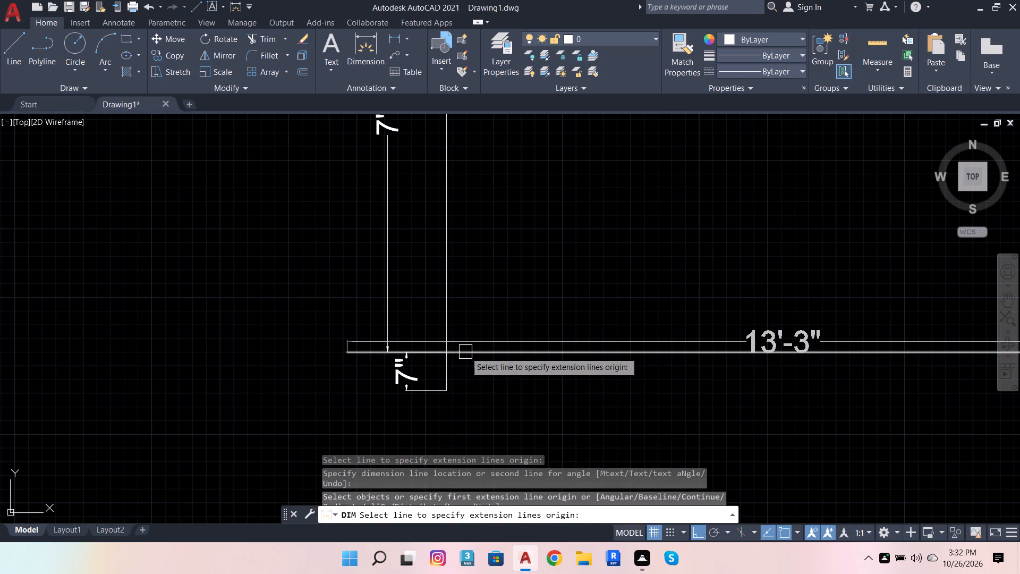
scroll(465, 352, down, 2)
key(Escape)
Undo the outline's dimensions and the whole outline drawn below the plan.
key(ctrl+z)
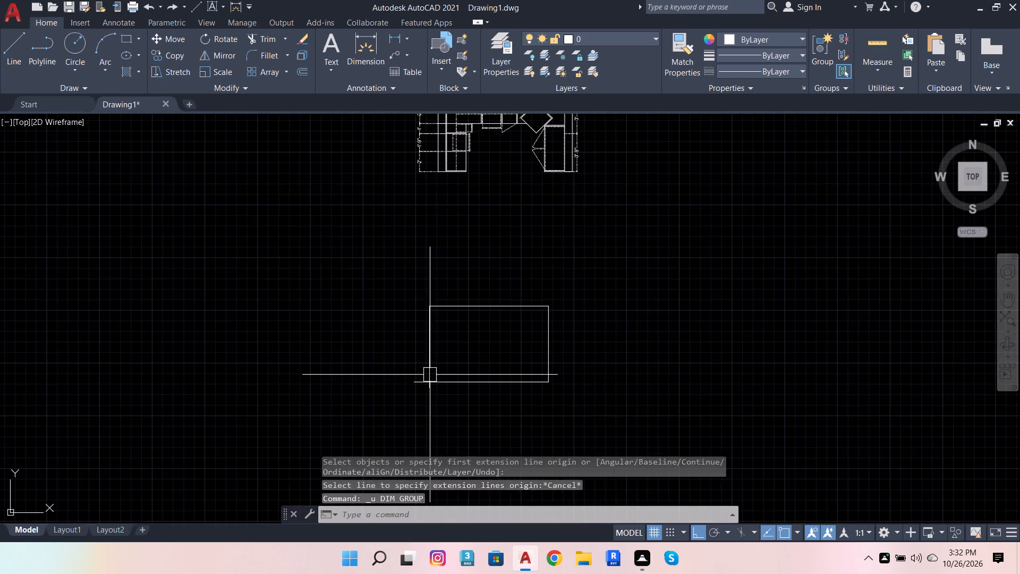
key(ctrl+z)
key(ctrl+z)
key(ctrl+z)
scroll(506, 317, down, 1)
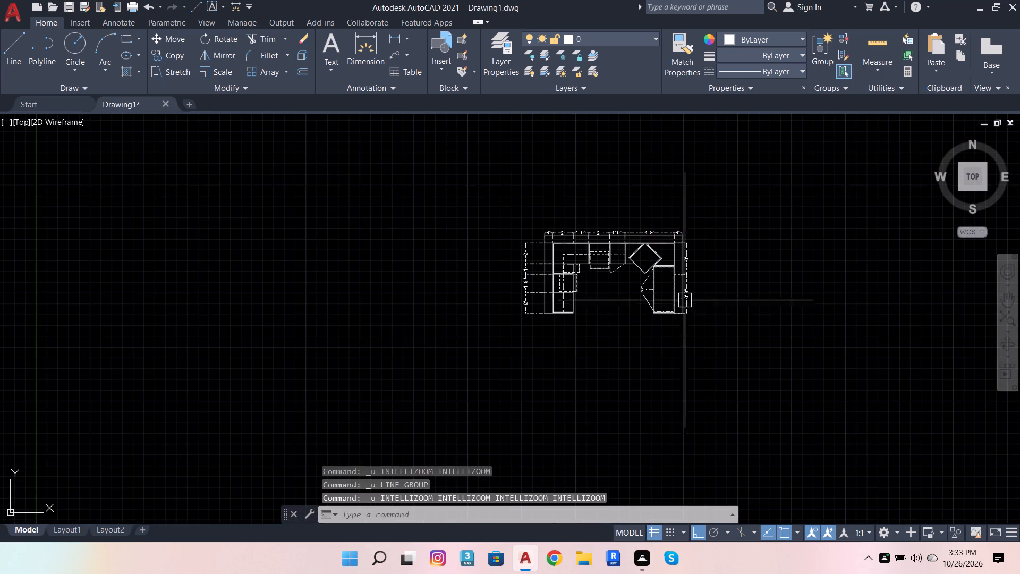
In the empty space below the plan, draw a line up 7'6" and on 4", continuing horizontally 11'9" for an outline's left and top sides.
scroll(686, 297, up, 2)
scroll(194, 138, down, 3)
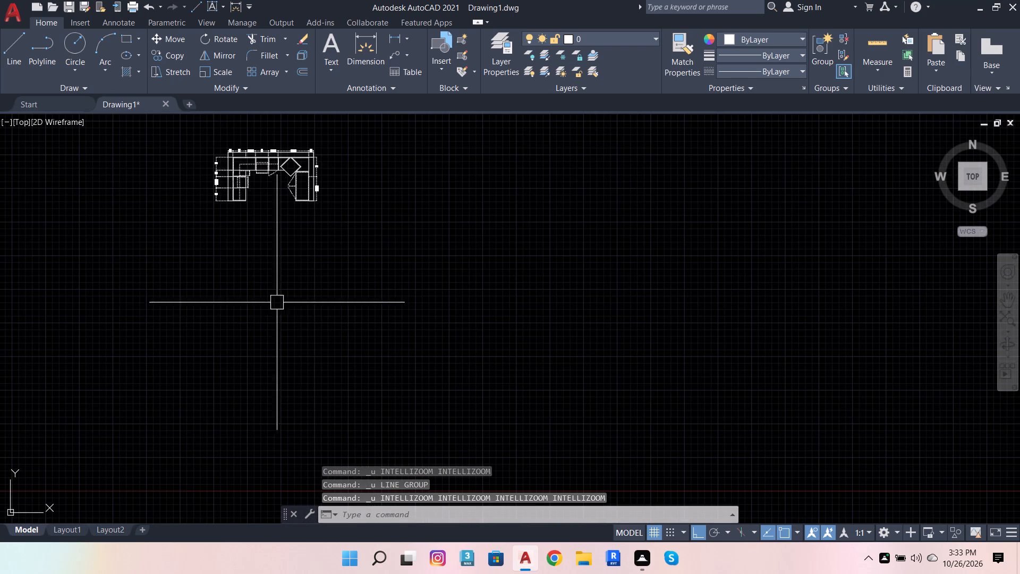
click(15, 49)
scroll(306, 265, down, 1)
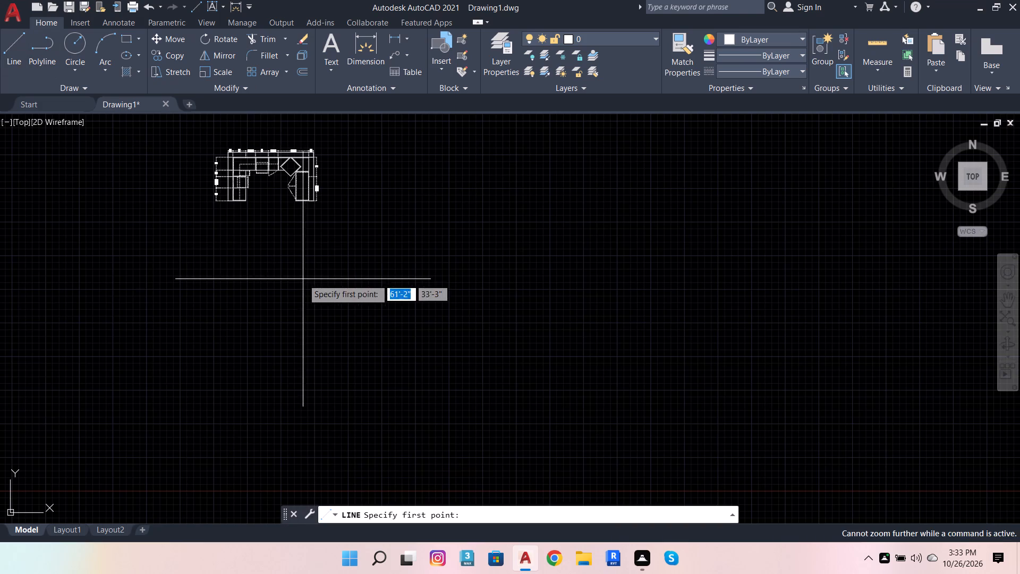
click(220, 314)
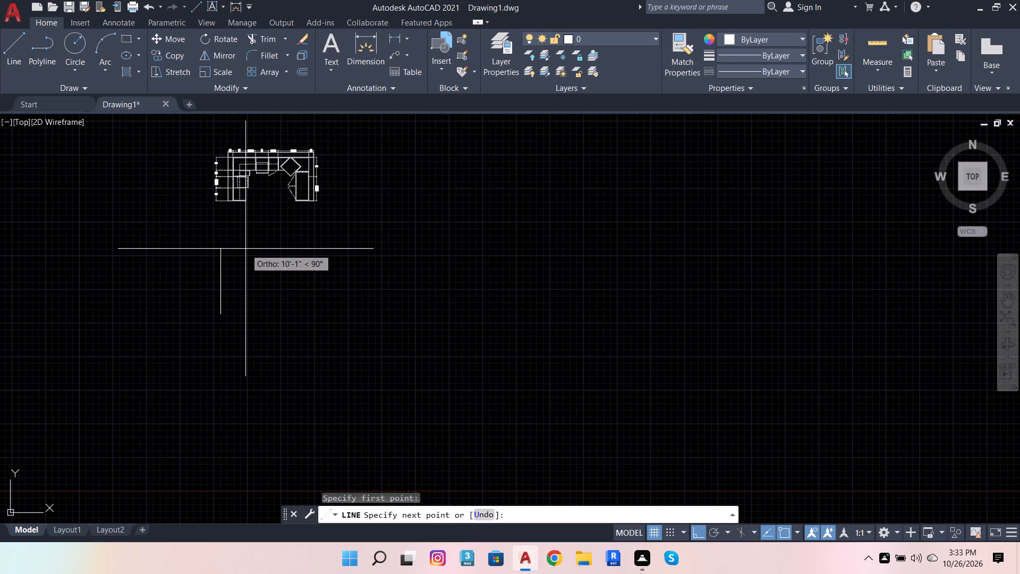
text(7'6)
key(Return)
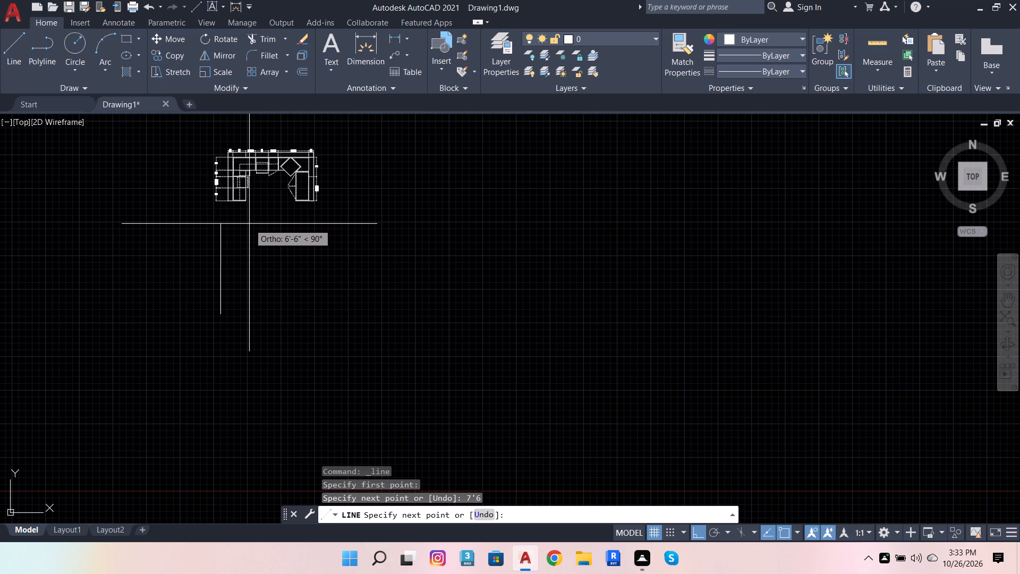
key(4)
key(Return)
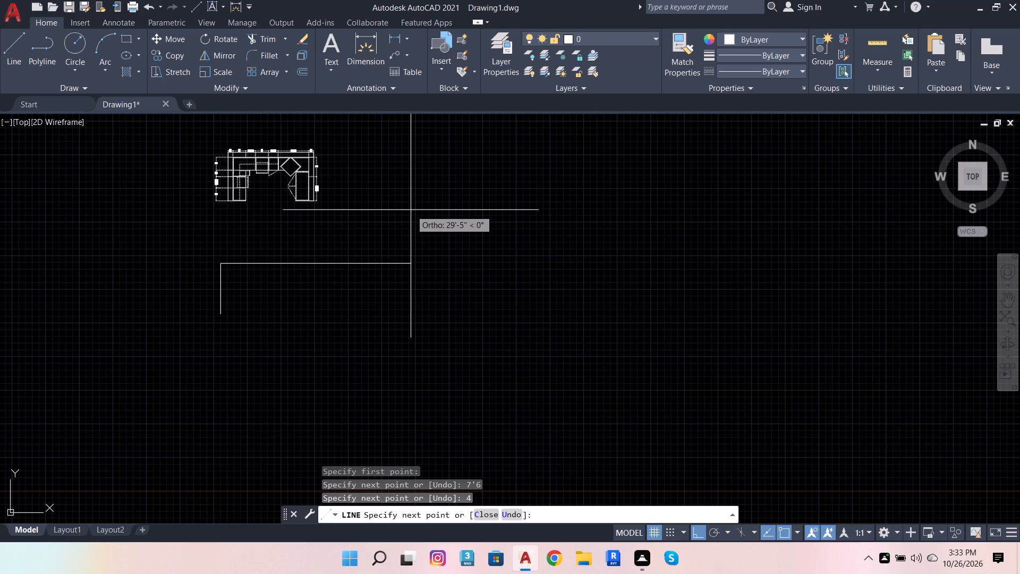
text(11'9)
key(Return)
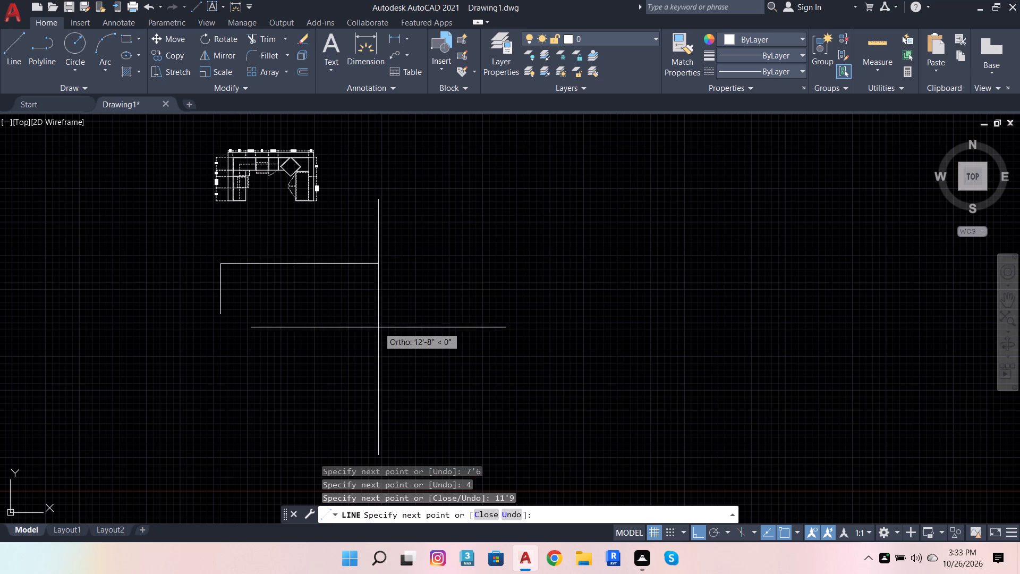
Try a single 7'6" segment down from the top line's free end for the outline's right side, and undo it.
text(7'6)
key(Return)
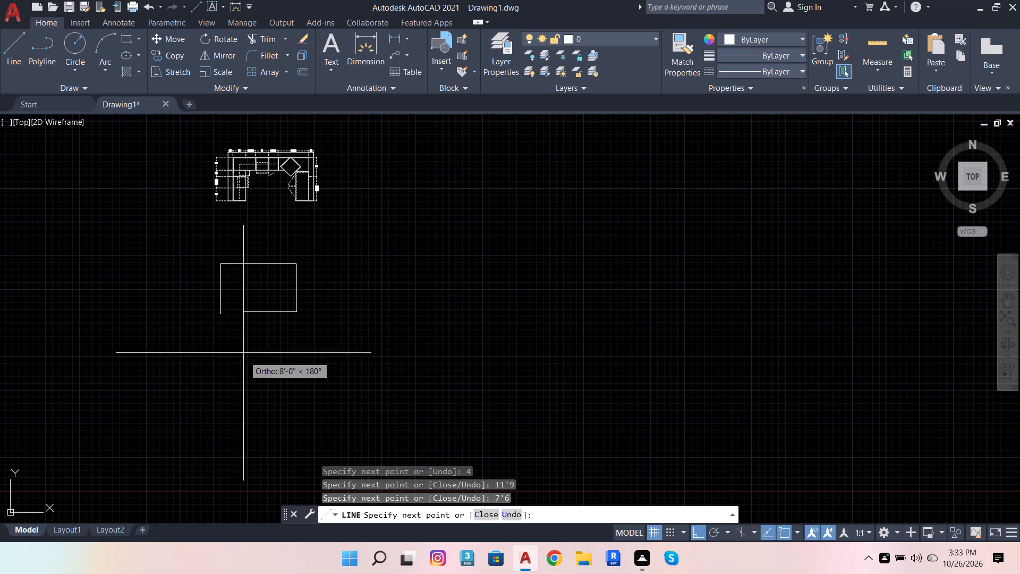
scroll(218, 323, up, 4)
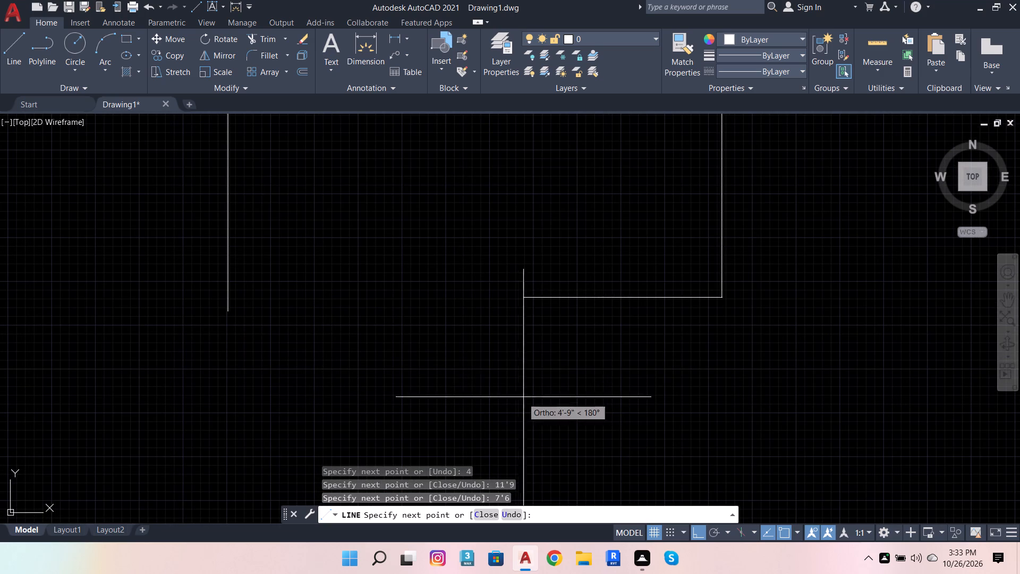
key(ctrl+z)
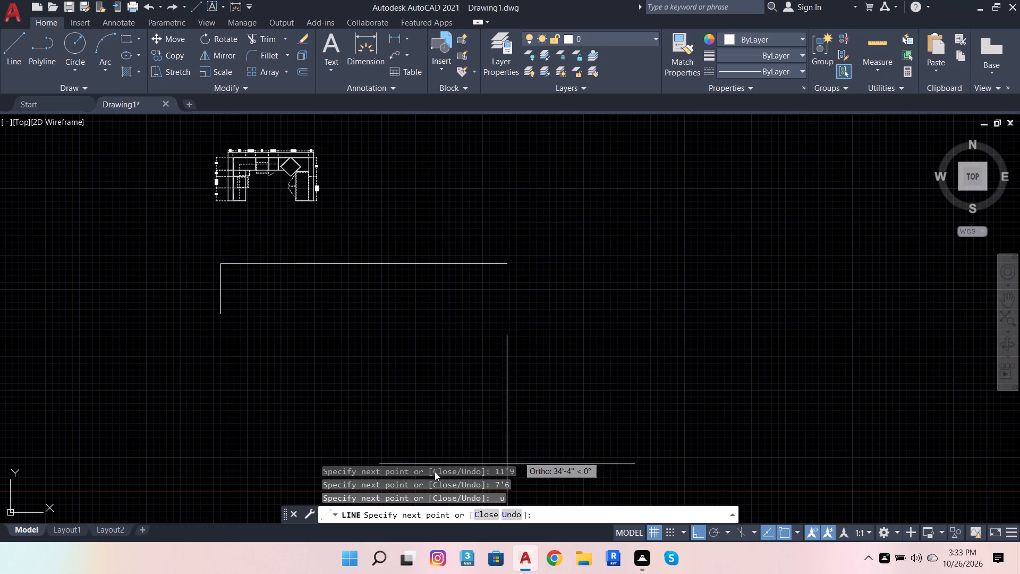
Continue the outline down 4" and a further 7'6" for its right side, leaving the bottom open.
key(4)
key(Return)
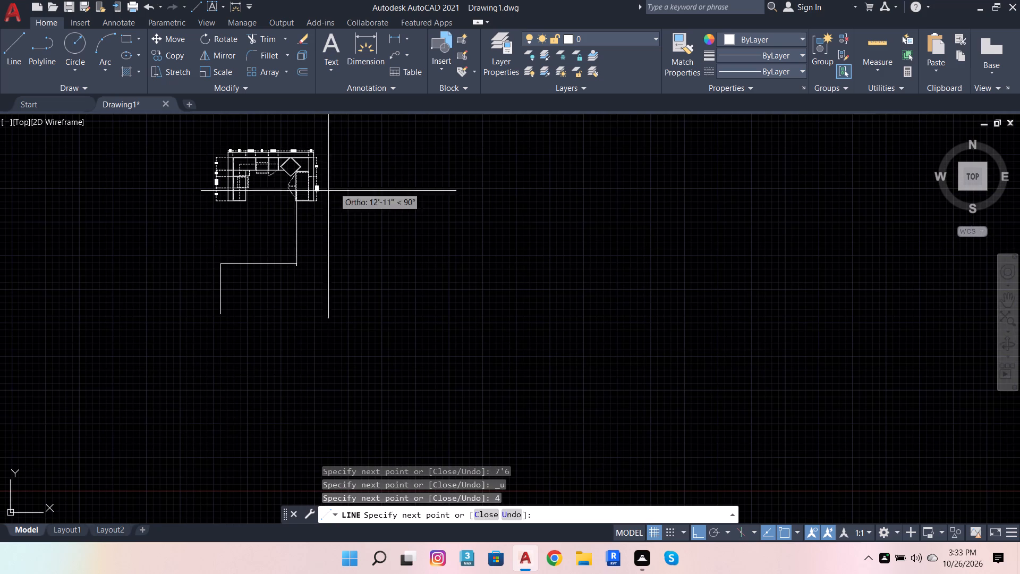
text(7'6)
key(Return)
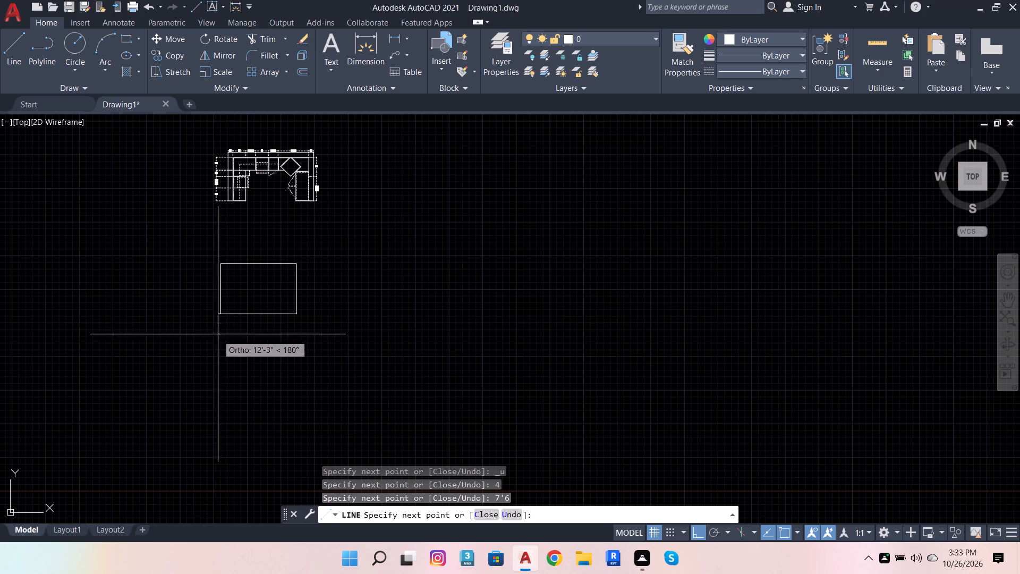
scroll(243, 311, up, 2)
key(Escape)
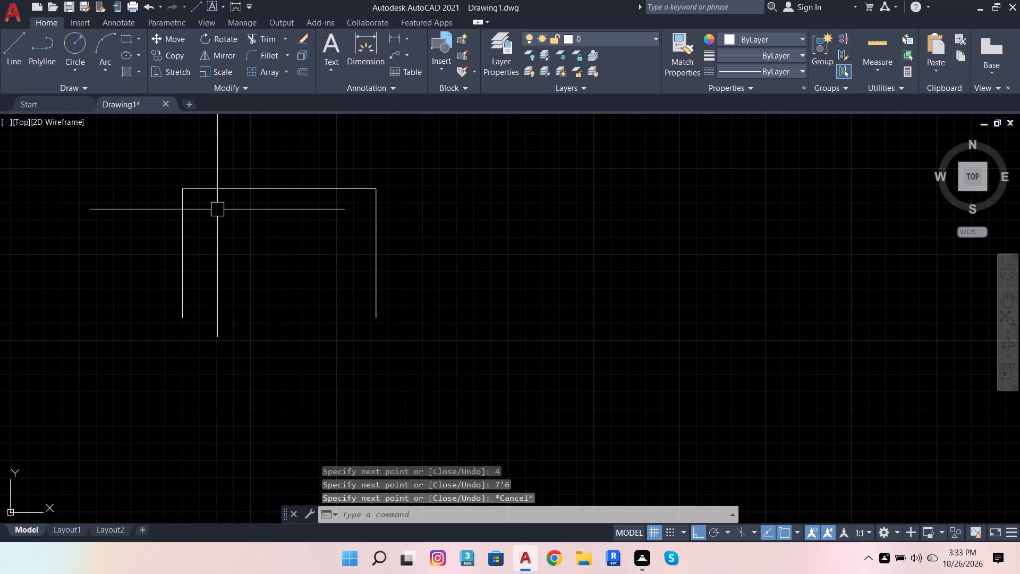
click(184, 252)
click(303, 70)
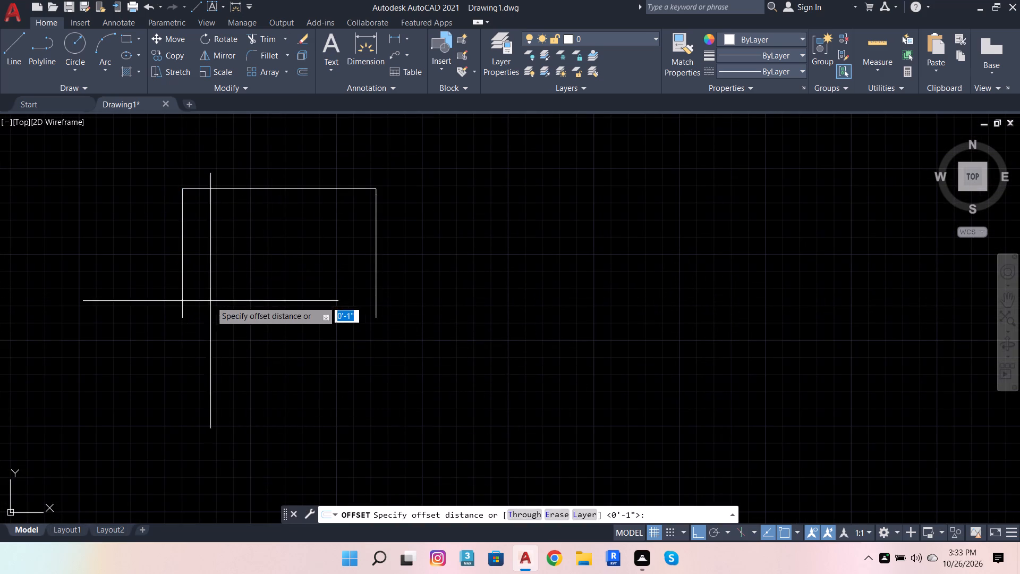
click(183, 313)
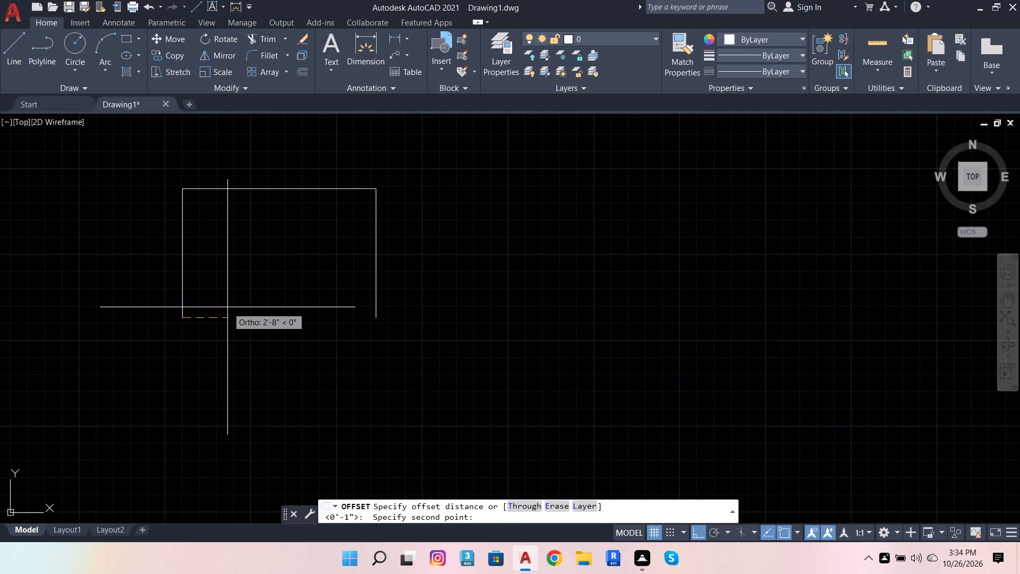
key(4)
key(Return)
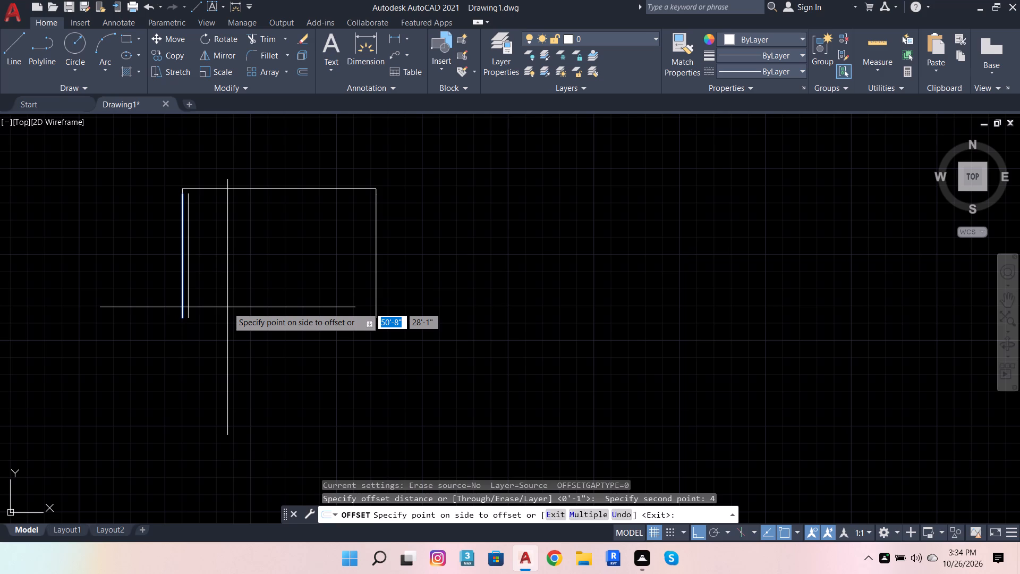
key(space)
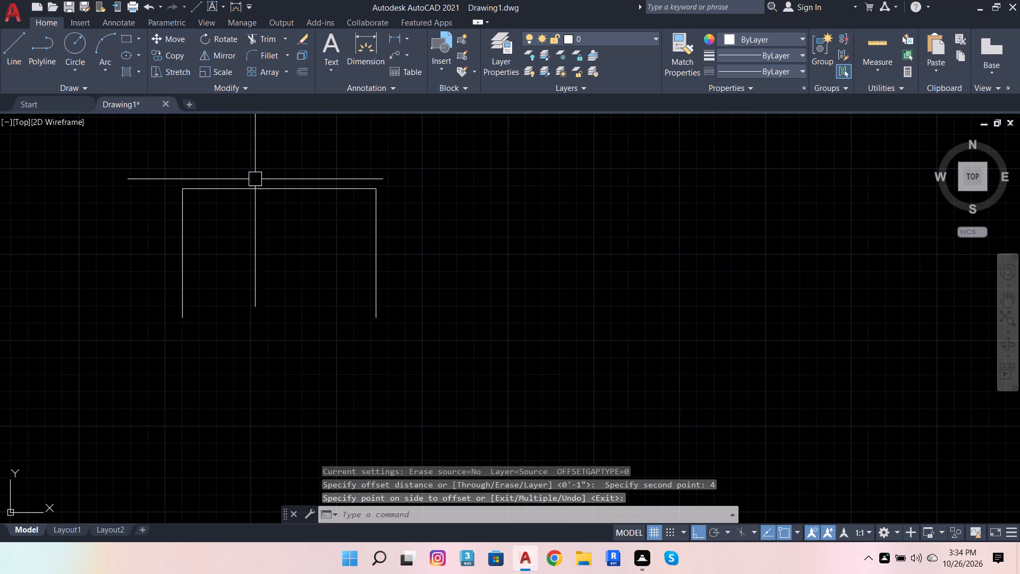
Offset the outline's top line 4" downward.
key(space)
click(259, 185)
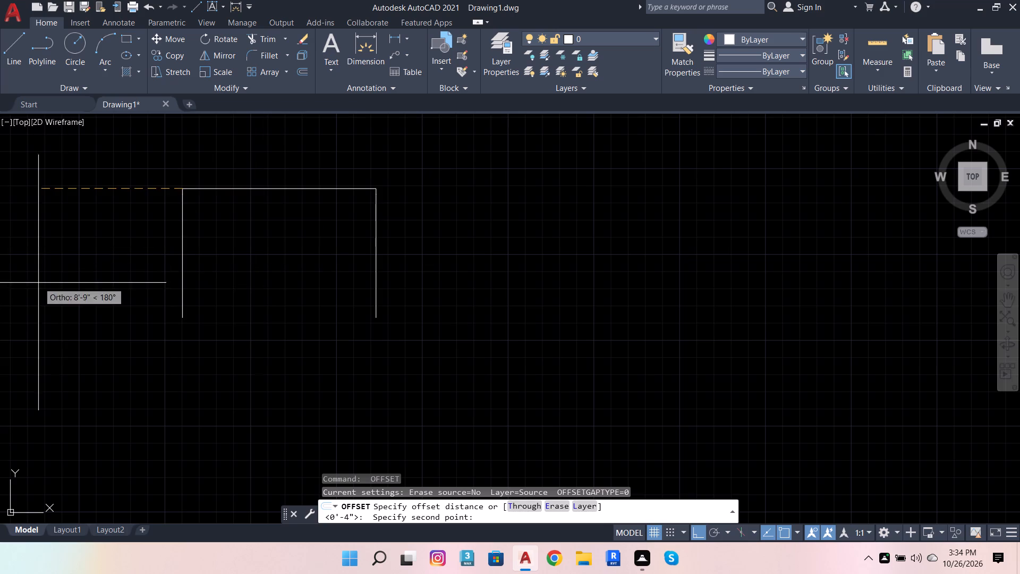
key(4)
key(Return)
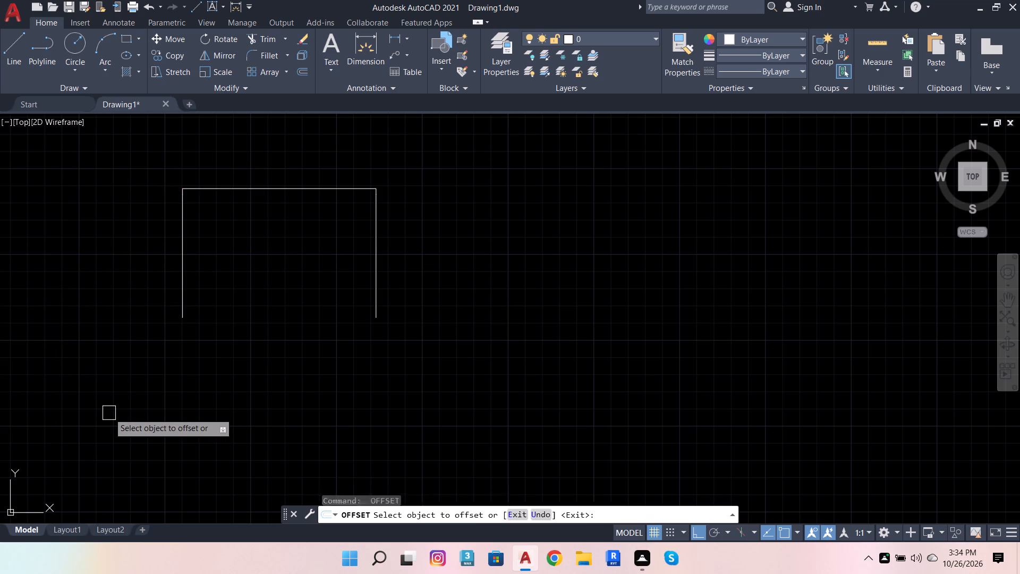
click(288, 188)
click(283, 240)
scroll(320, 189, up, 2)
scroll(424, 212, down, 3)
key(Escape)
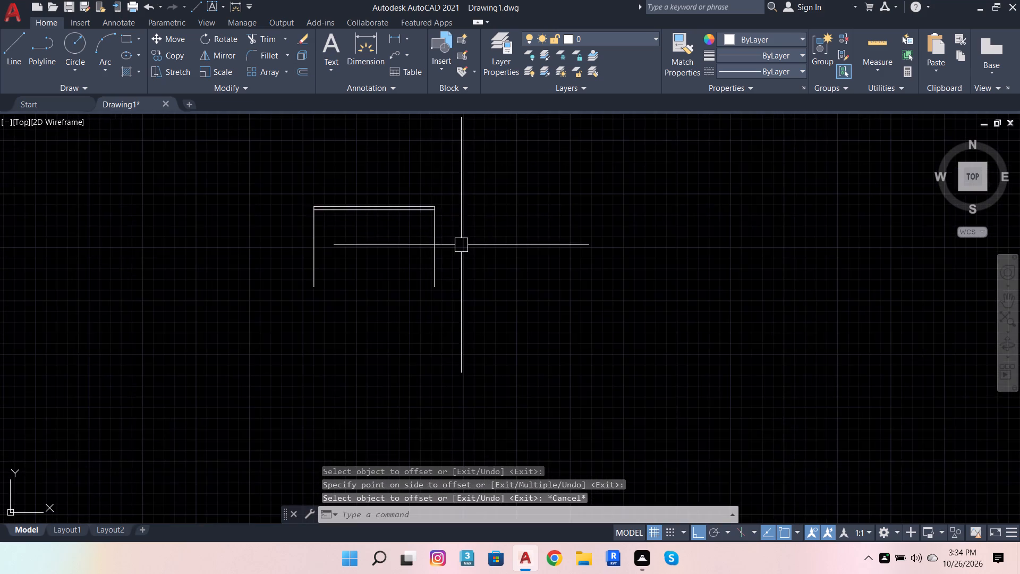
Hatch the narrow strip between the outline's two top lines with the ANSI31 pattern.
scroll(463, 247, up, 1)
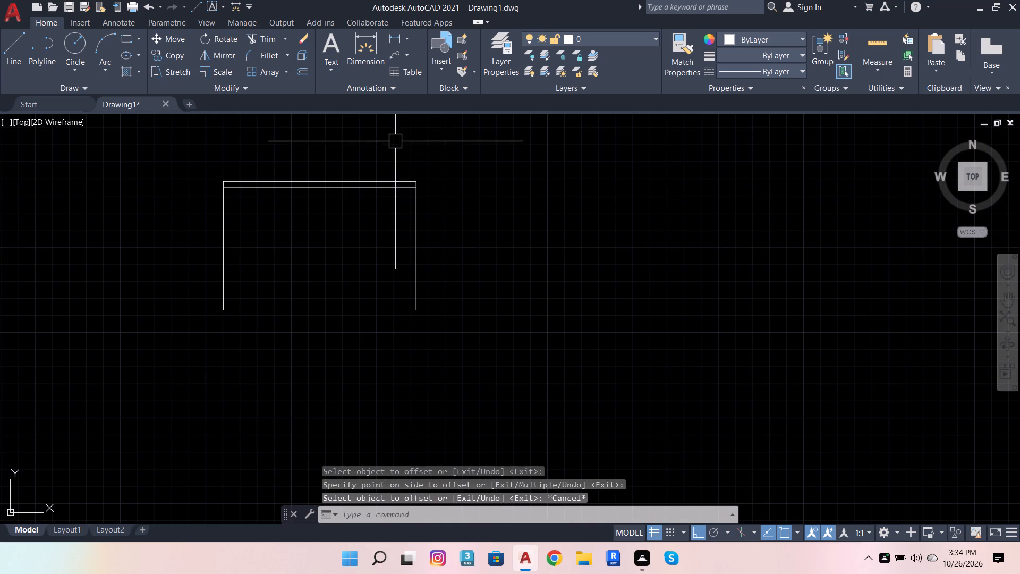
click(129, 69)
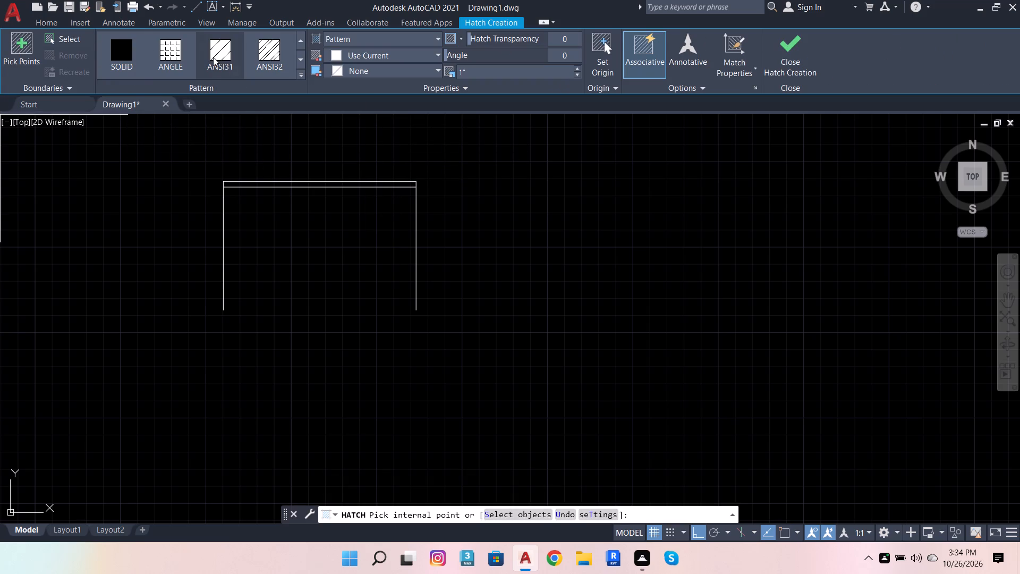
click(213, 56)
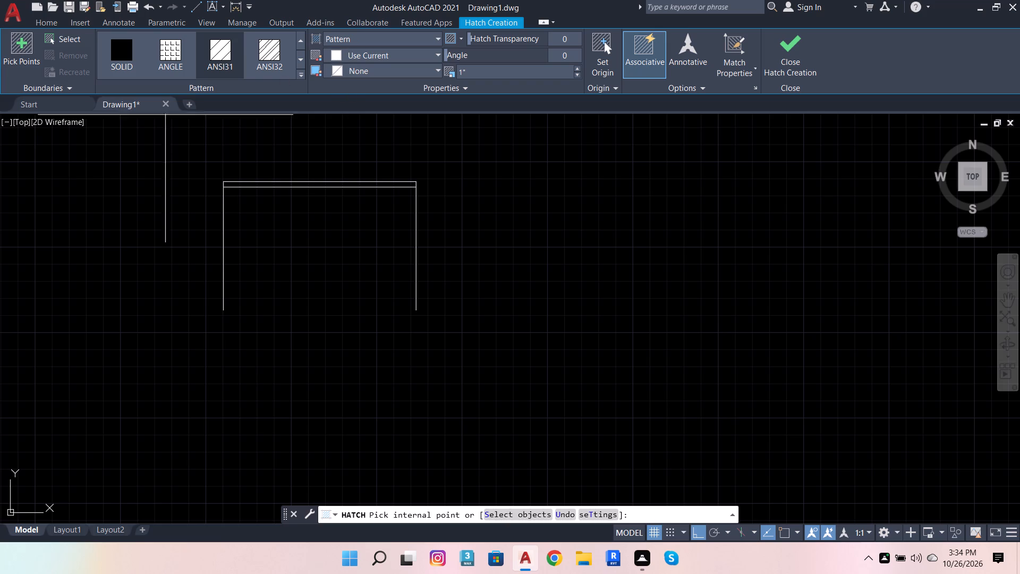
click(229, 60)
scroll(265, 193, up, 3)
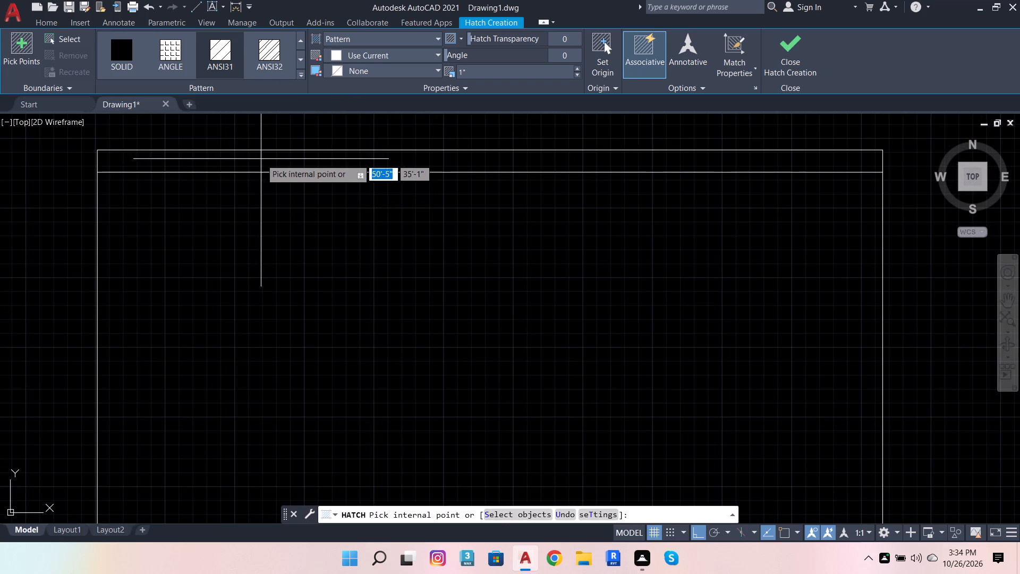
click(263, 156)
scroll(276, 159, up, 3)
key(Escape)
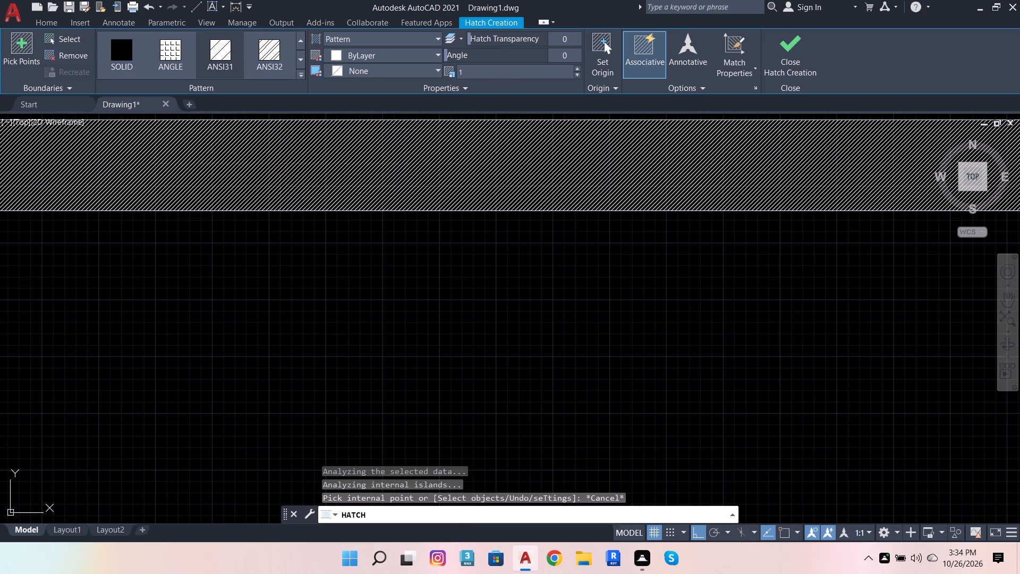
Set the top strip's hatch scale to 5, and change it to 6.
triple_click(282, 164)
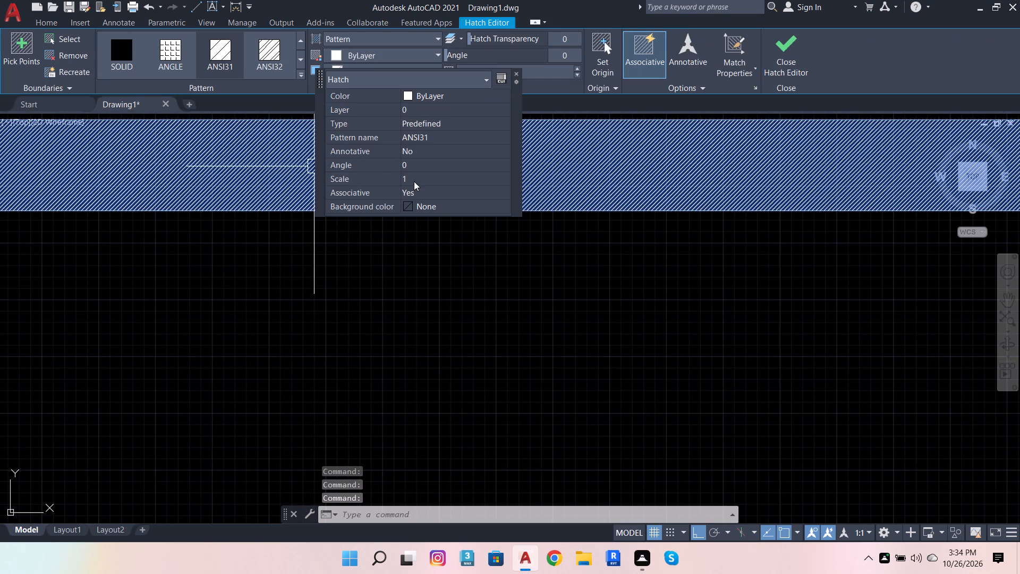
click(414, 181)
click(414, 181)
key(BackSpace)
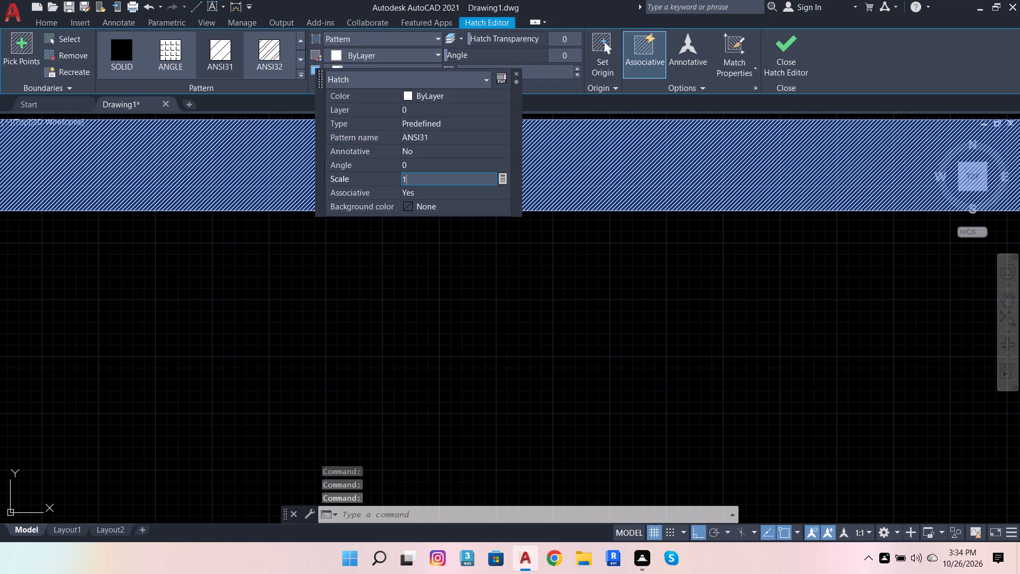
key(5)
key(Return)
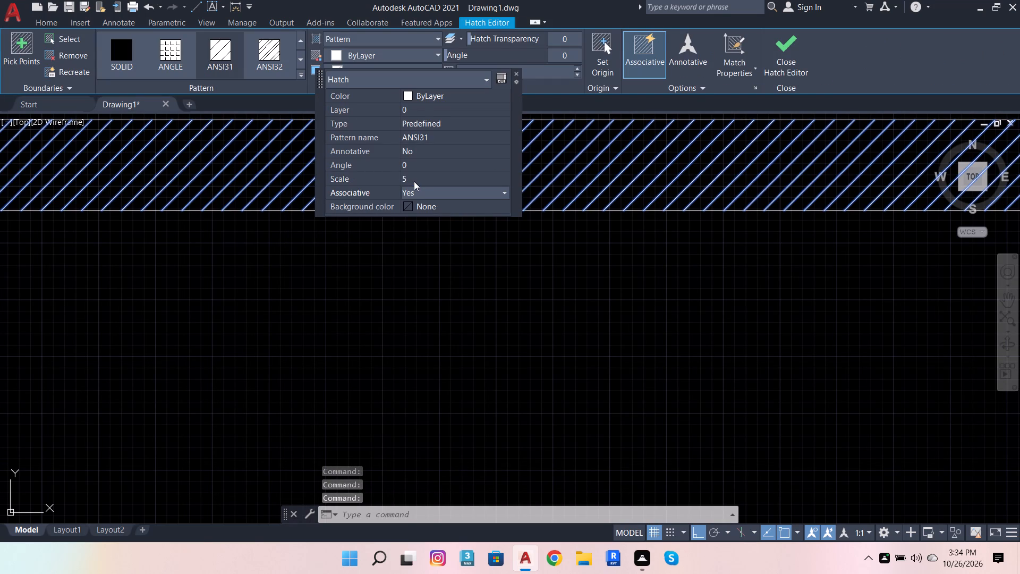
click(418, 180)
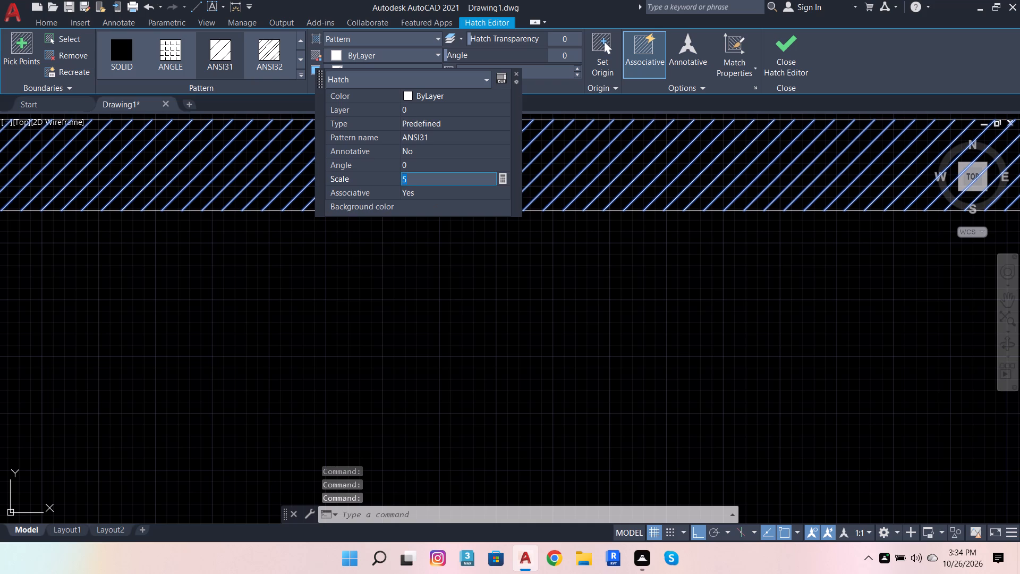
key(6)
key(Return)
key(Escape)
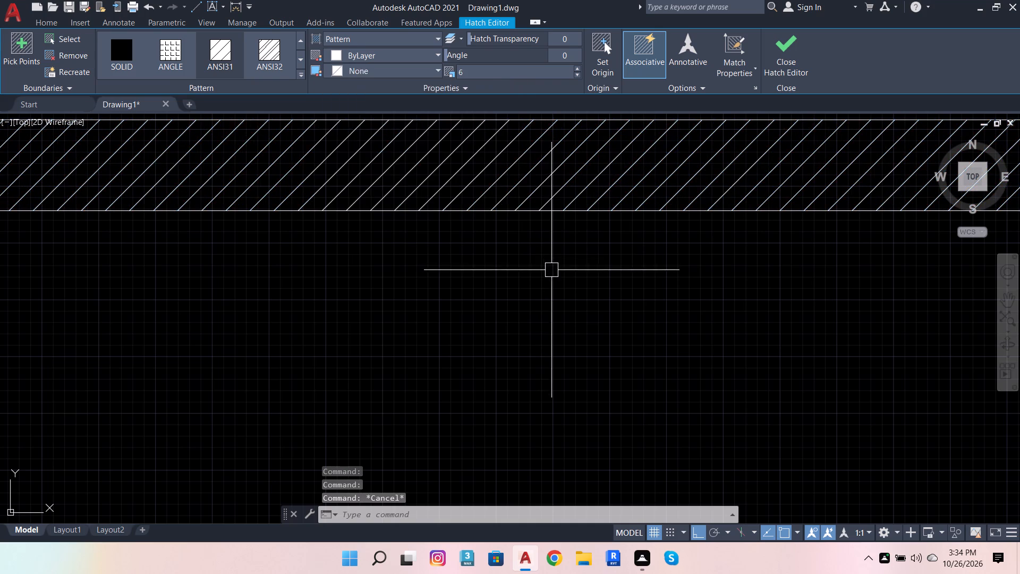
scroll(496, 239, down, 6)
scroll(533, 235, up, 4)
scroll(545, 226, down, 2)
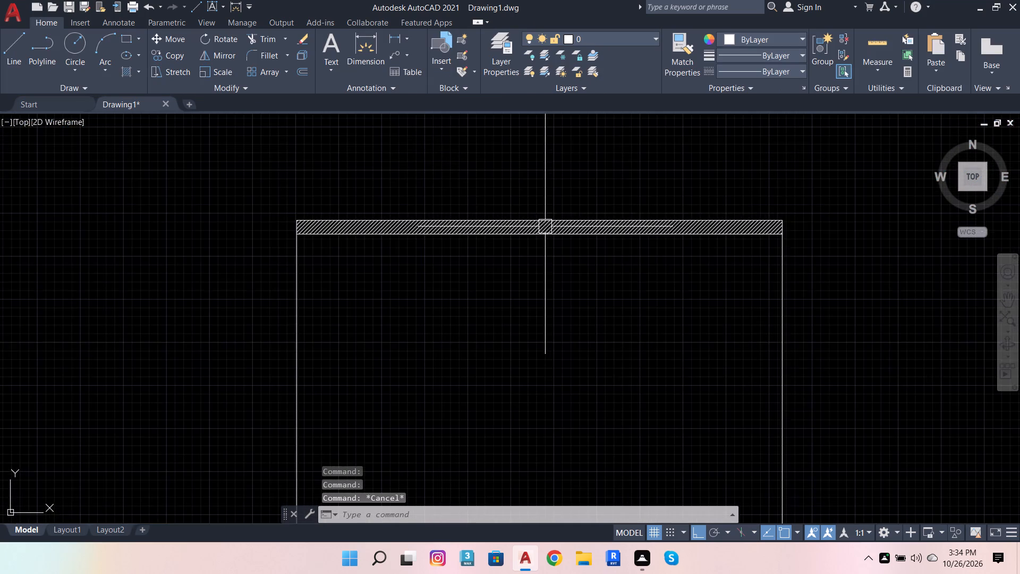
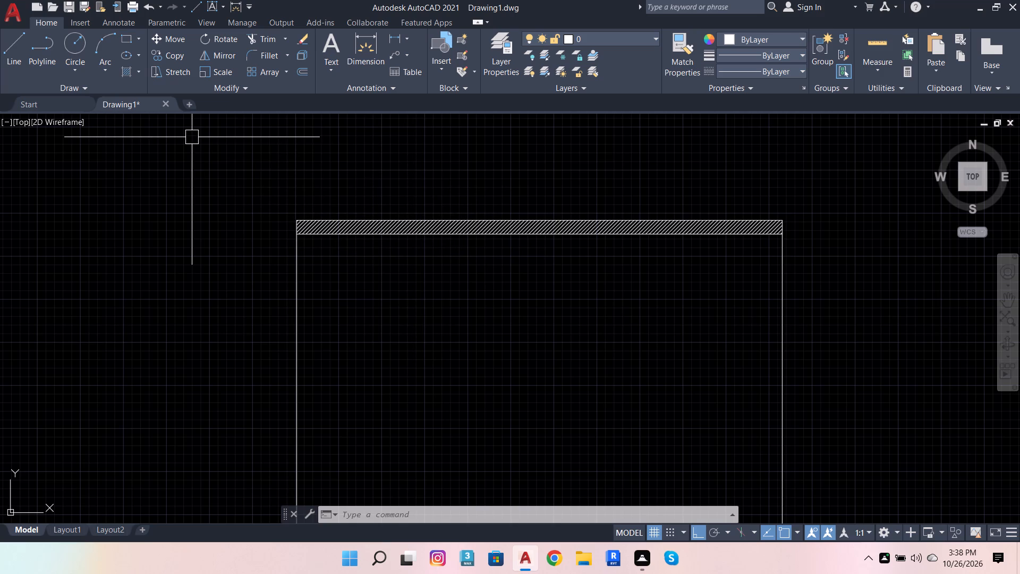
Offset the hatched band's lower edge 2'3" downward into the frame.
scroll(339, 246, up, 4)
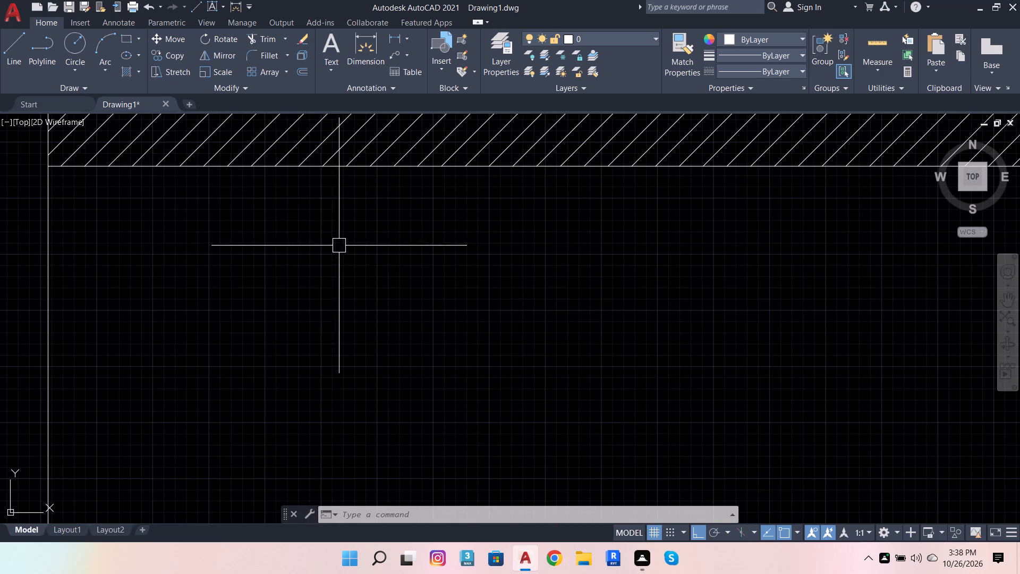
scroll(274, 172, up, 2)
click(253, 158)
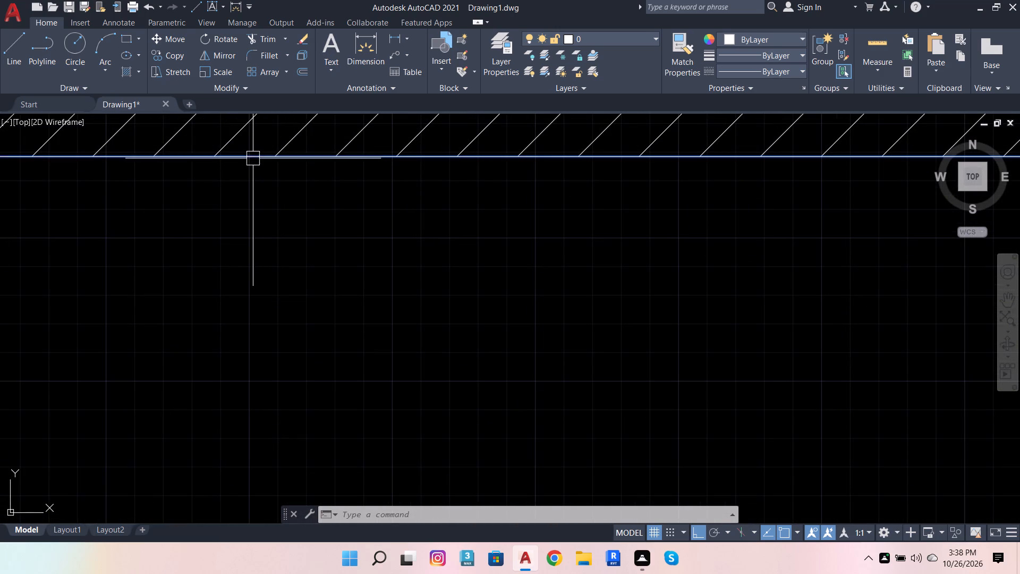
scroll(382, 267, down, 3)
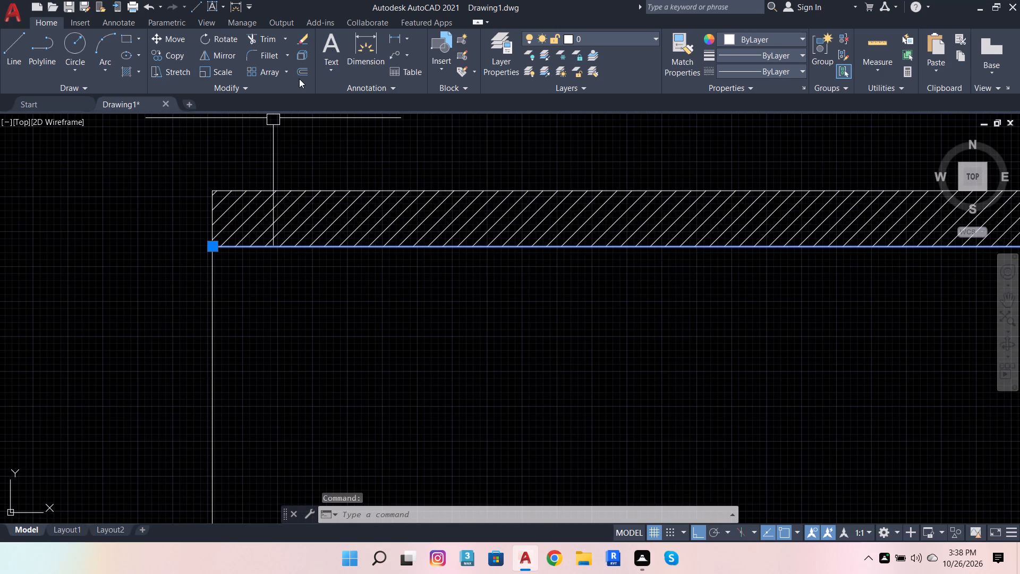
click(303, 70)
click(225, 247)
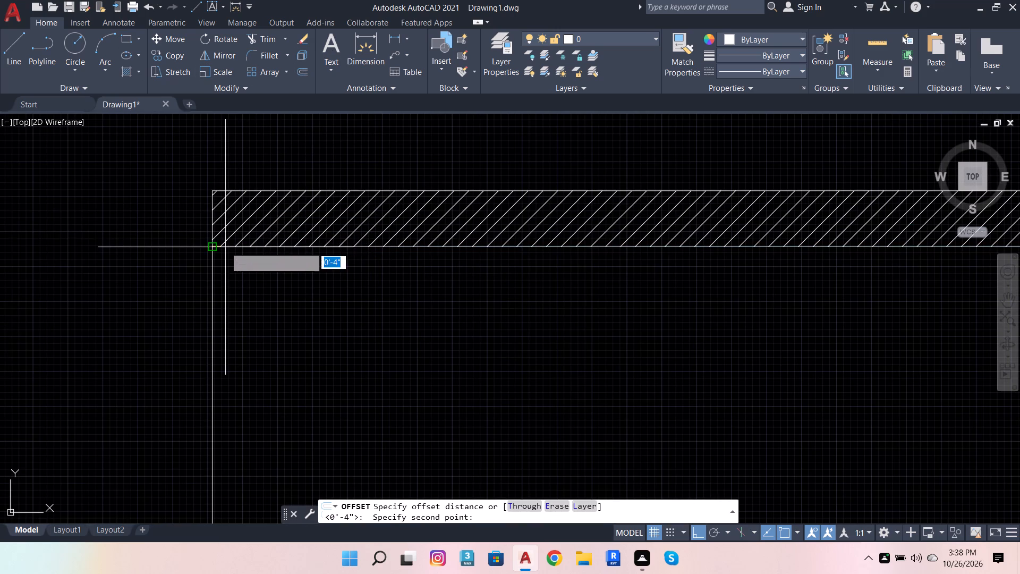
scroll(242, 314, down, 4)
scroll(260, 342, up, 1)
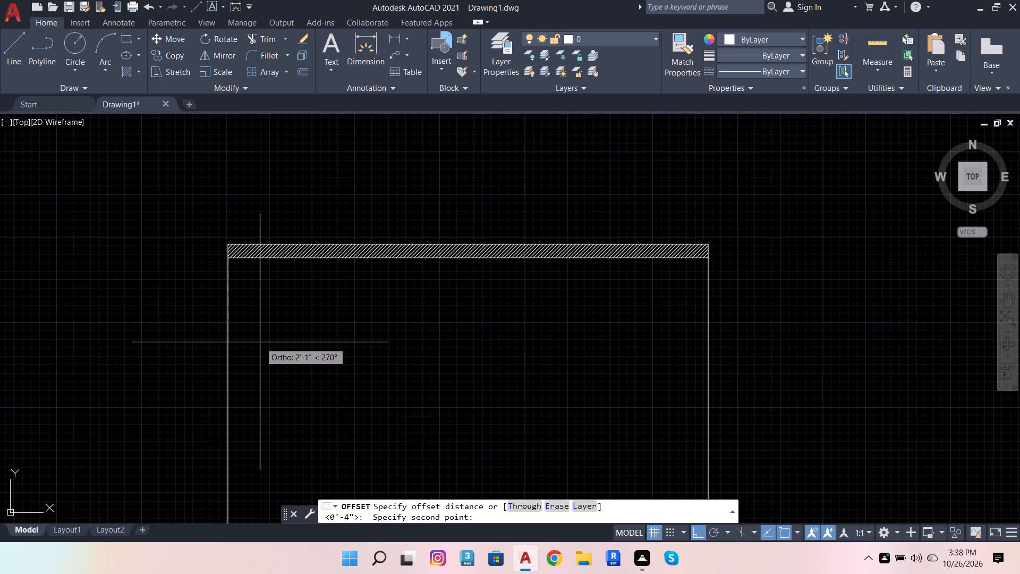
text(2'3)
key(Return)
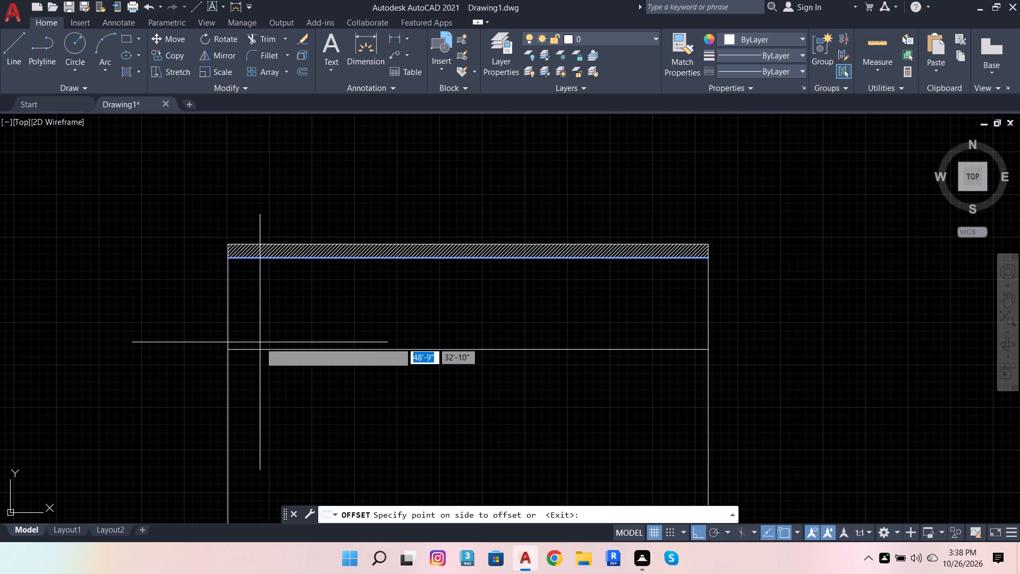
click(260, 342)
Offset the frame's left and right vertical lines 1'1" inward.
scroll(226, 276, down, 2)
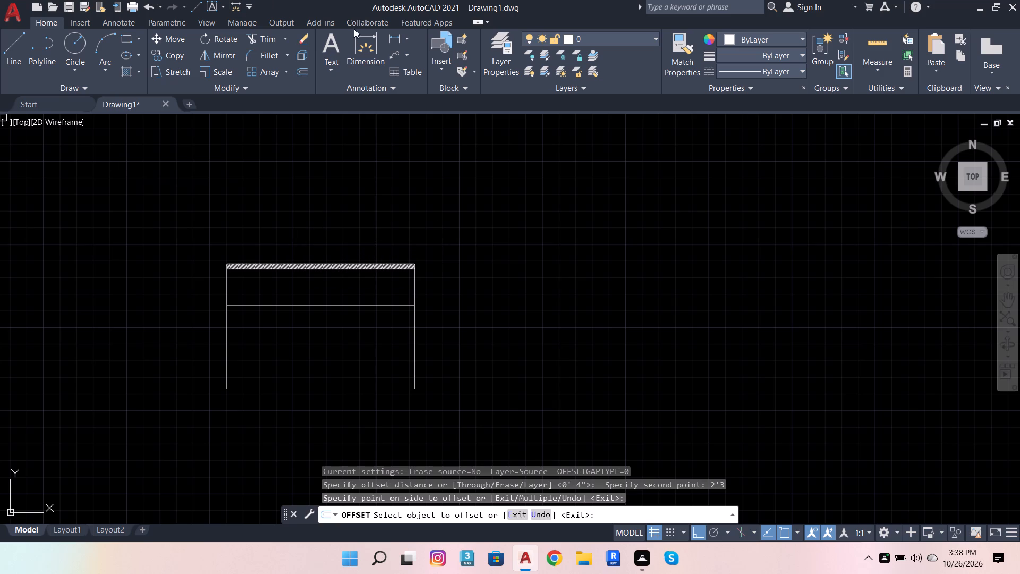
click(312, 69)
click(300, 67)
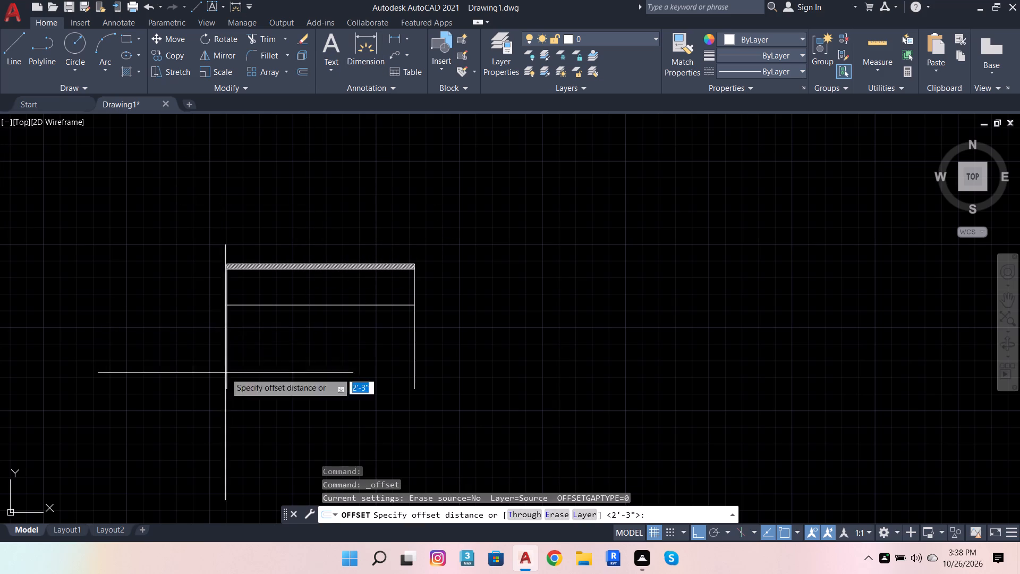
click(228, 392)
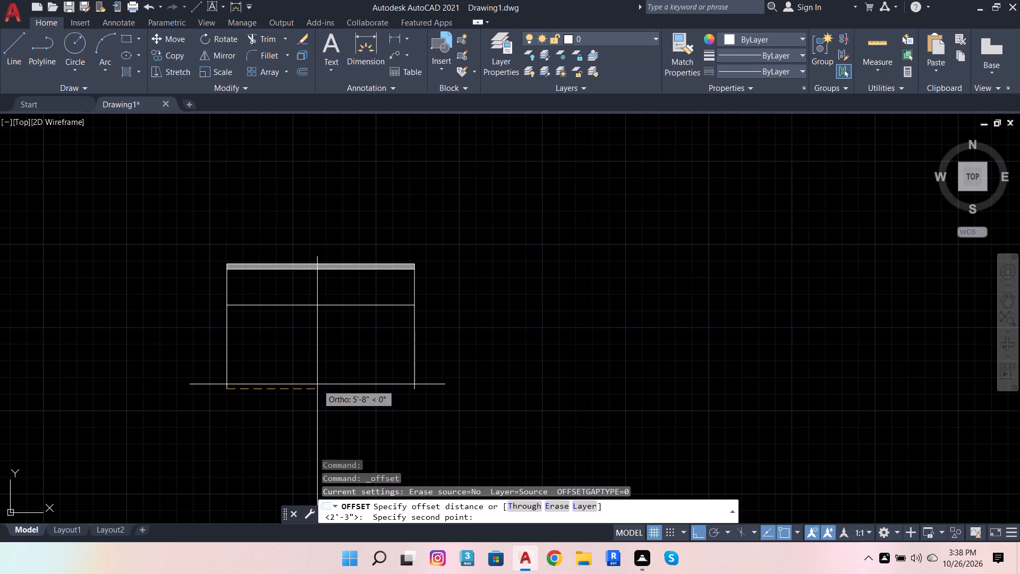
text(1'1)
key(Return)
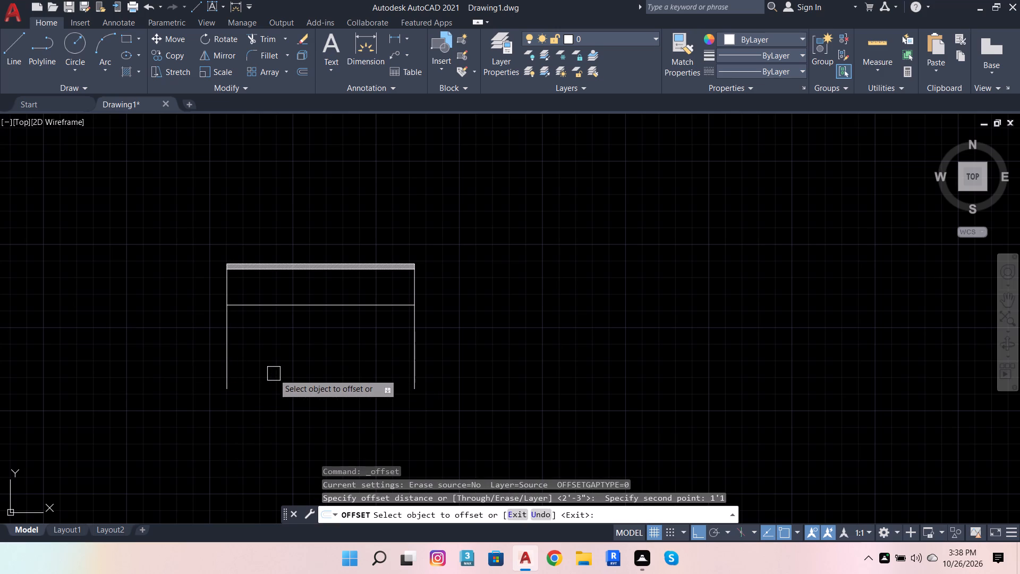
drag(224, 378, 229, 380)
click(303, 386)
click(418, 337)
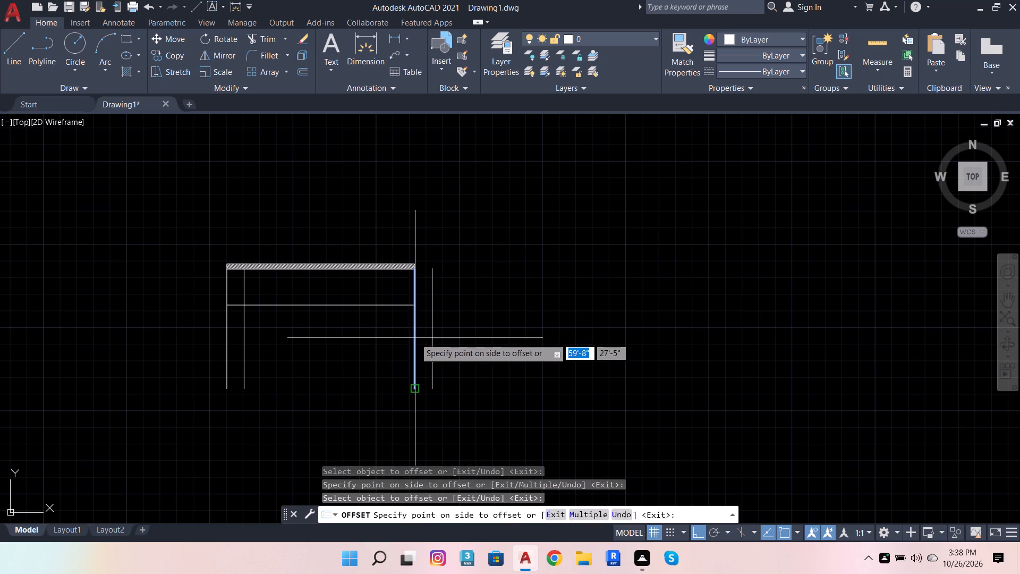
click(358, 361)
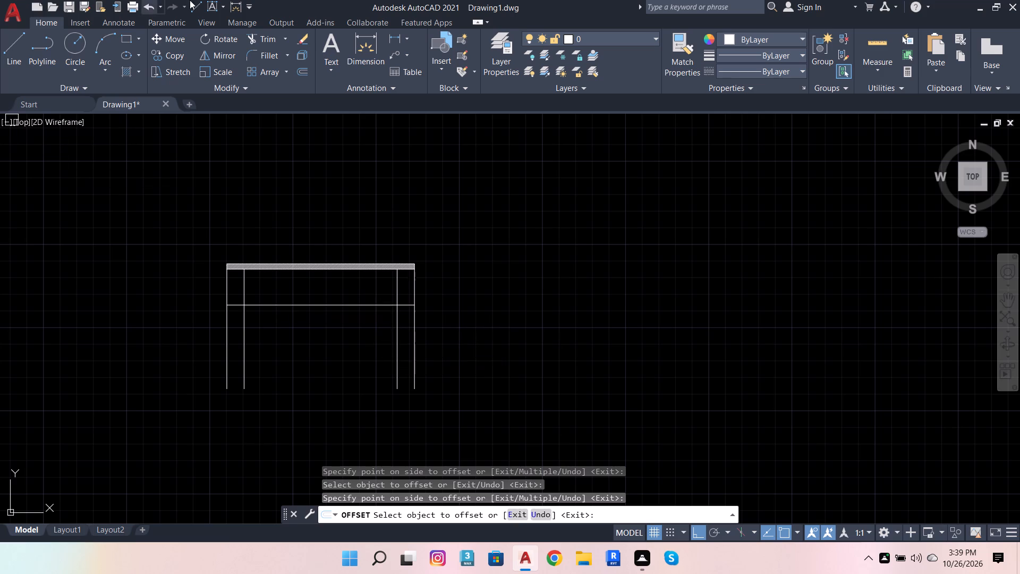
Offset the inner left vertical line 2' to the right, toward the middle of the frame.
click(304, 69)
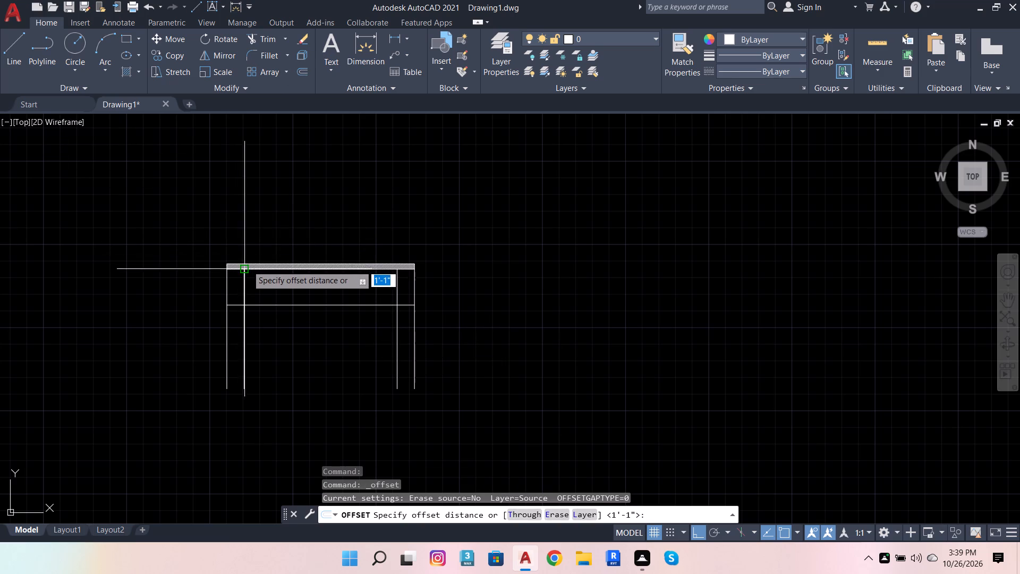
click(242, 273)
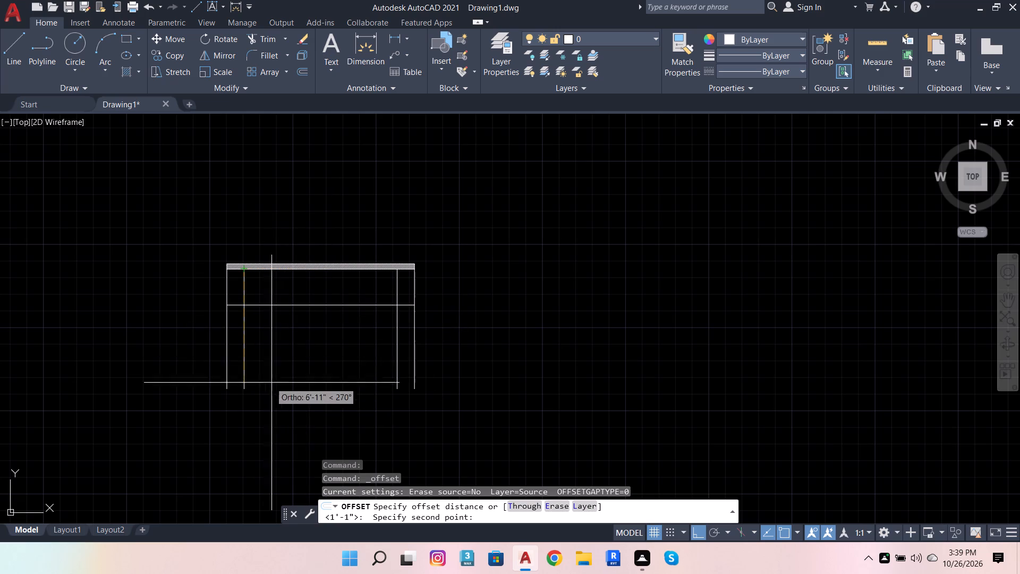
text(2')
key(Return)
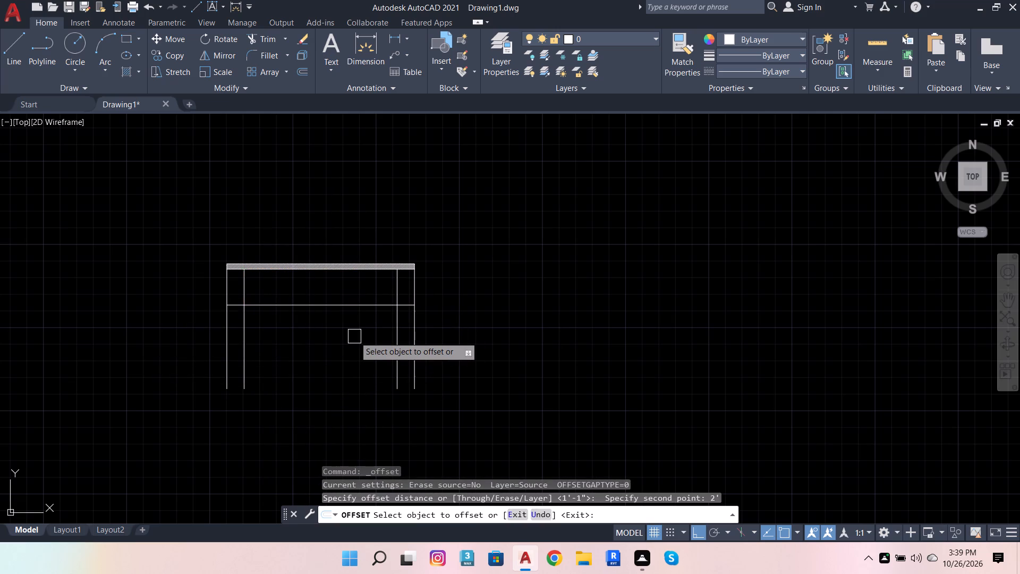
click(245, 356)
click(334, 345)
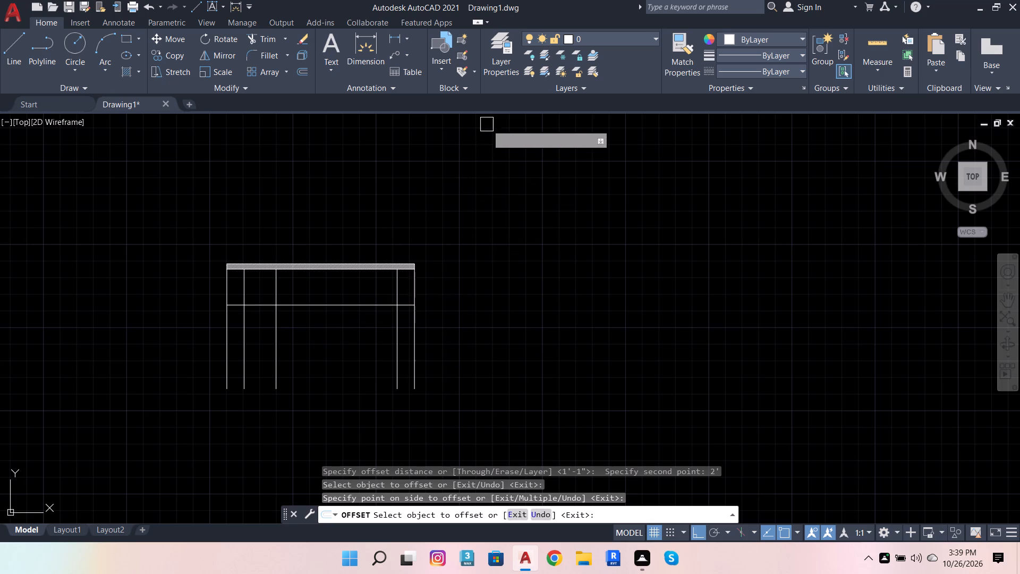
Offset the newest vertical line, third from the frame's left side, 2'5" to the right.
click(304, 73)
click(271, 388)
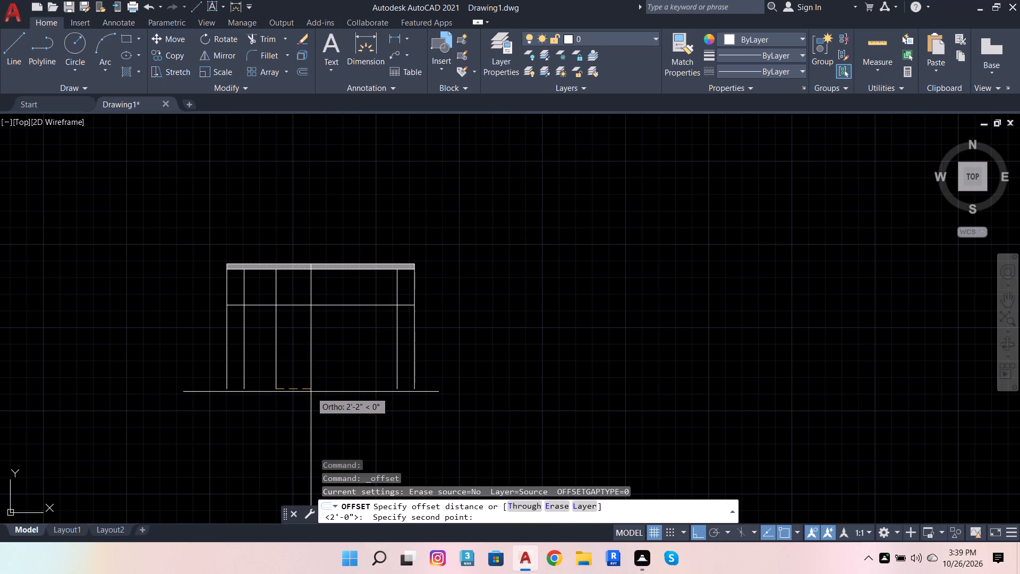
text(2'5)
key(Return)
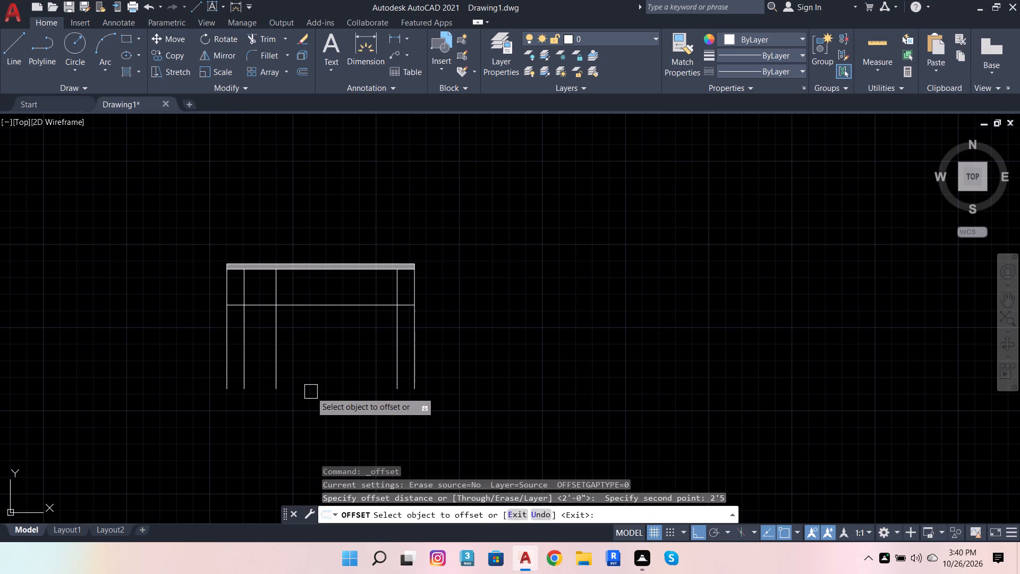
click(279, 359)
click(316, 368)
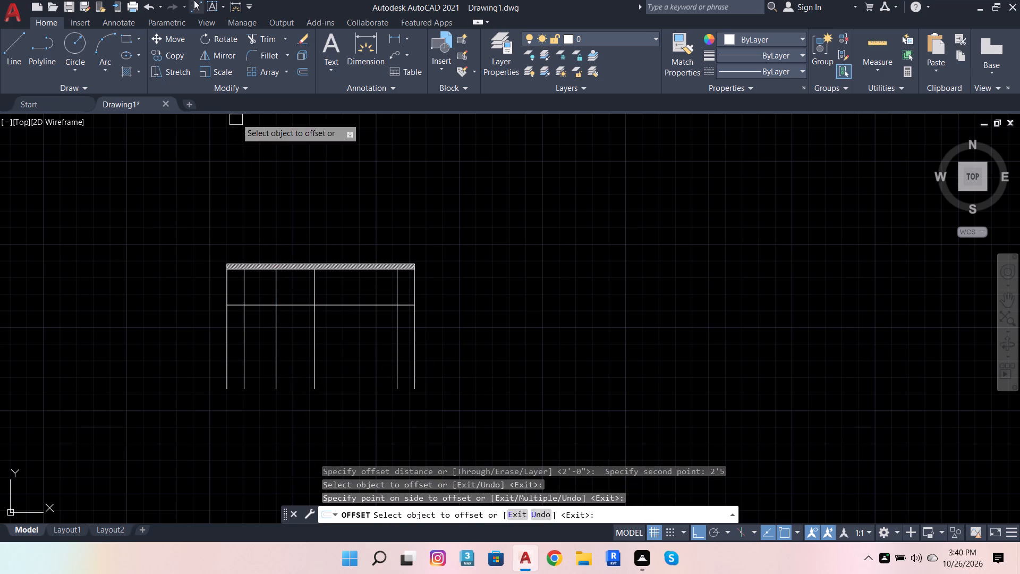
Offset the fourth vertical line from the frame's left side 1'6" to the right.
click(300, 70)
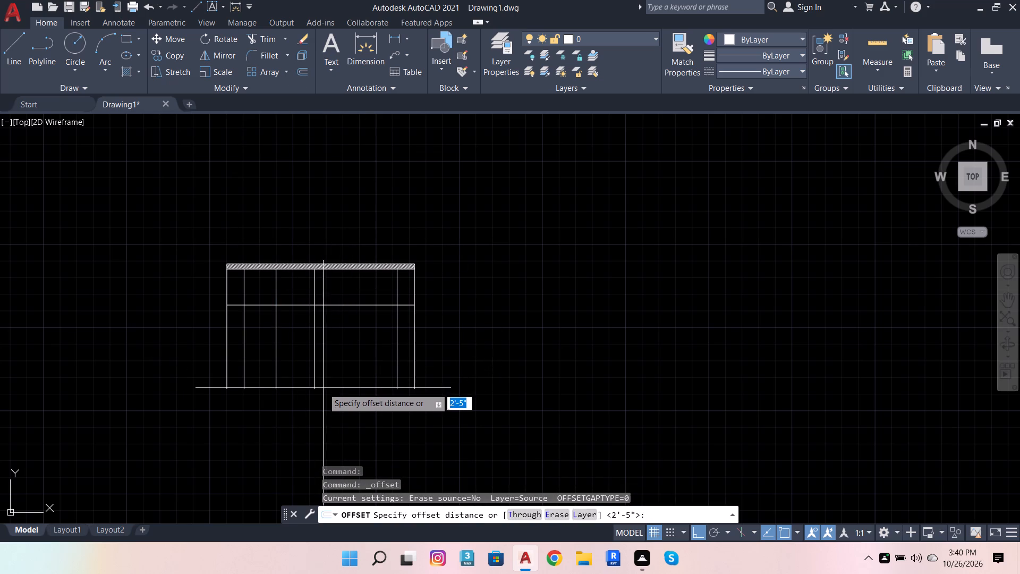
click(316, 394)
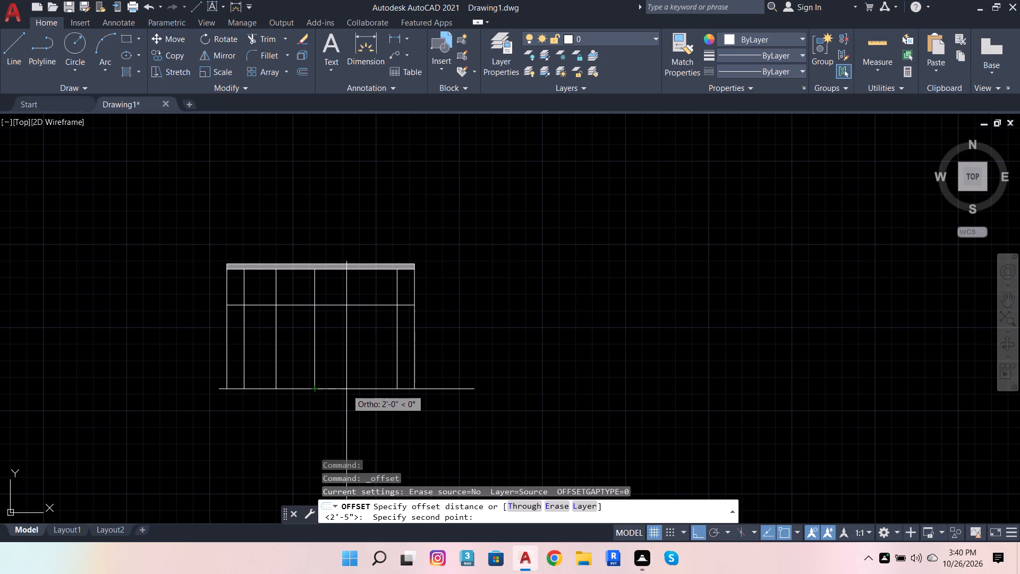
text(1'6)
key(Return)
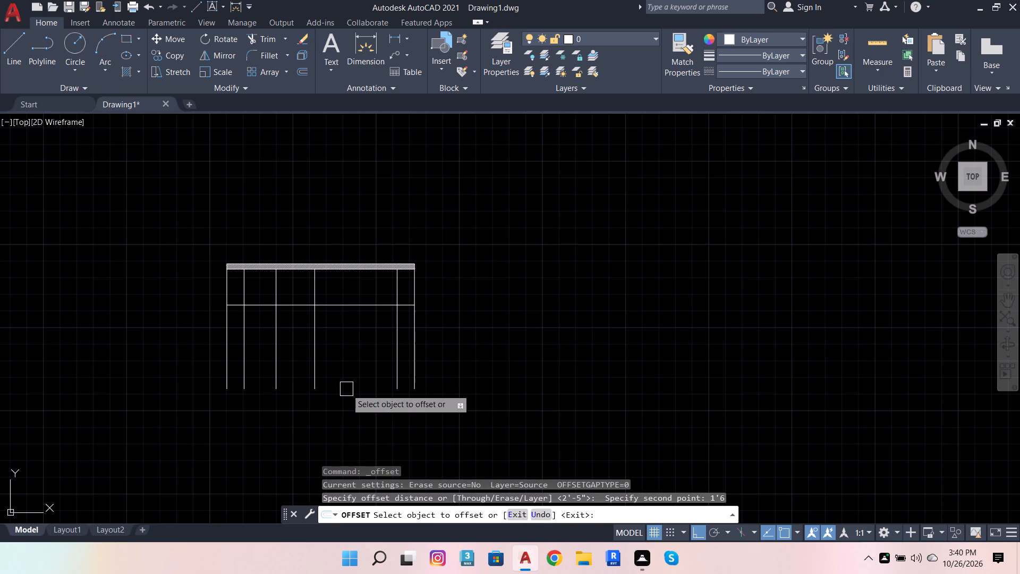
click(324, 366)
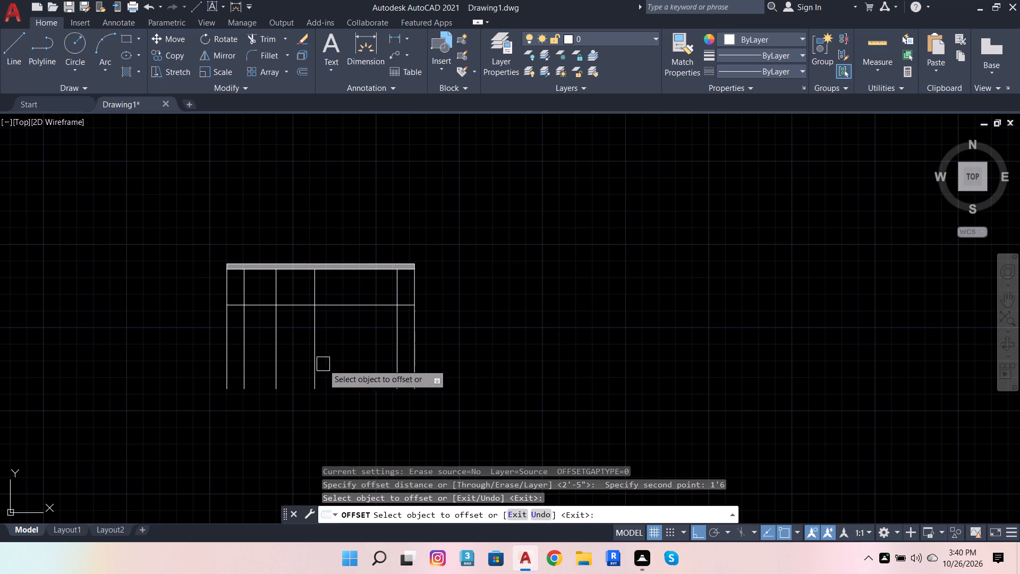
click(312, 354)
click(362, 348)
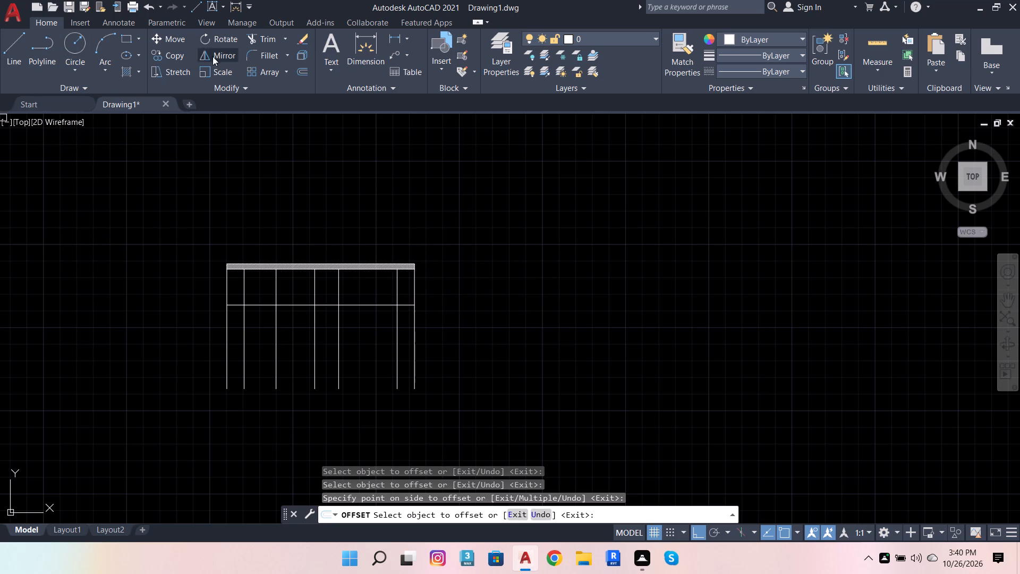
Trim the horizontal line across the widest bay and all five inner vertical lines below the horizontal line's level.
click(245, 38)
click(380, 306)
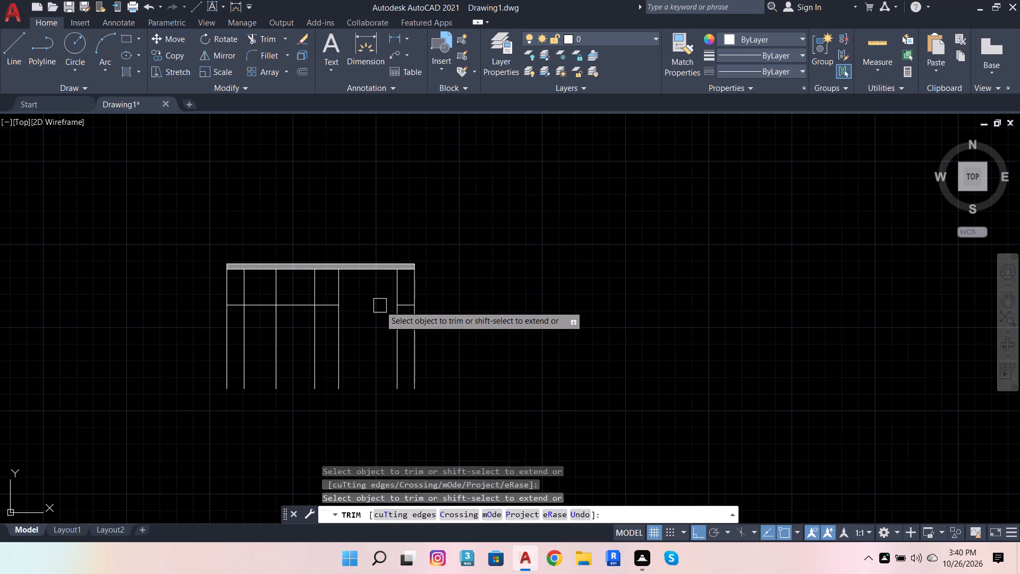
click(403, 349)
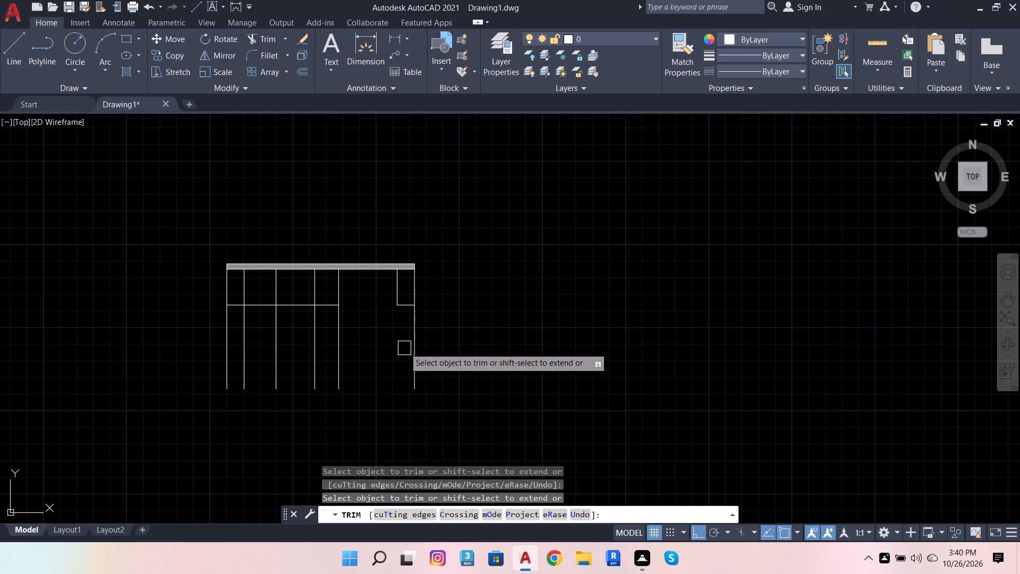
click(359, 352)
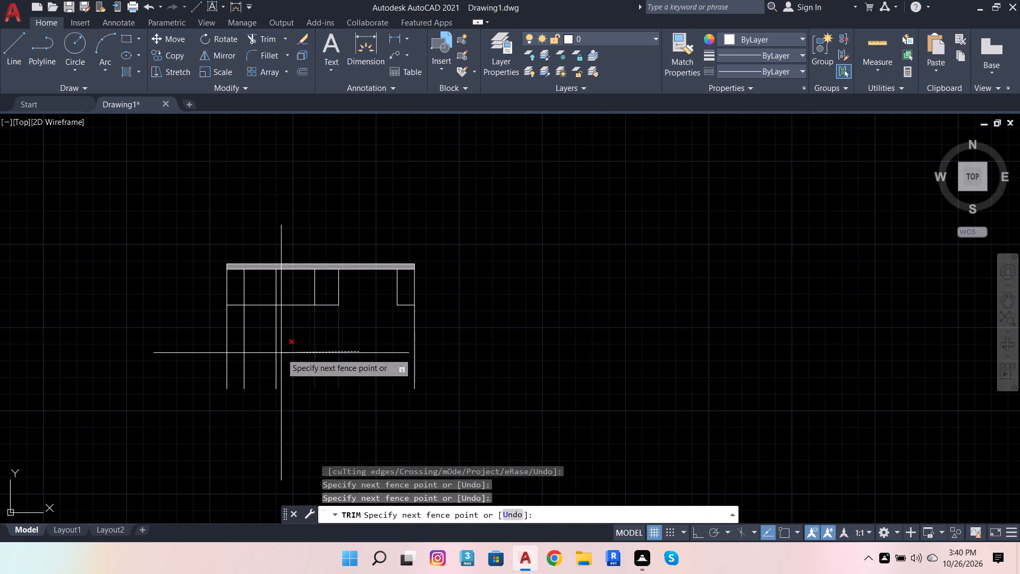
click(239, 354)
key(Escape)
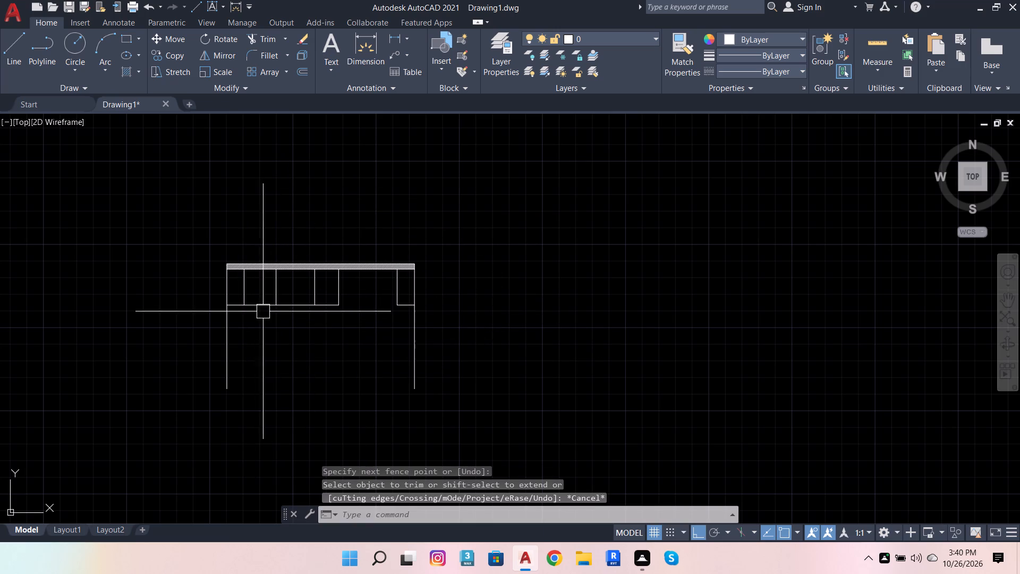
Offset the remaining long horizontal line under the left compartments 2' downward.
click(262, 310)
click(301, 73)
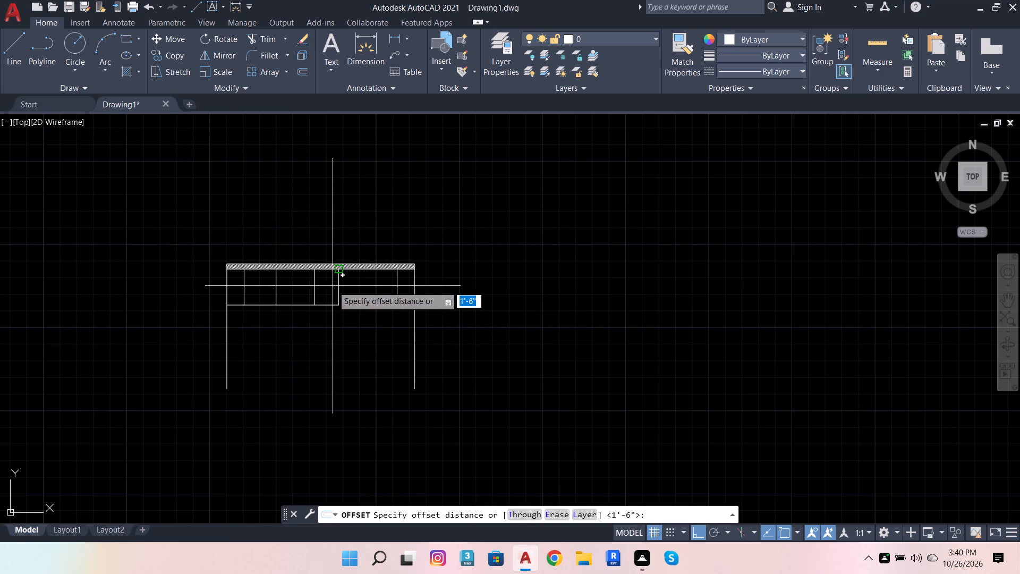
drag(339, 306, 339, 314)
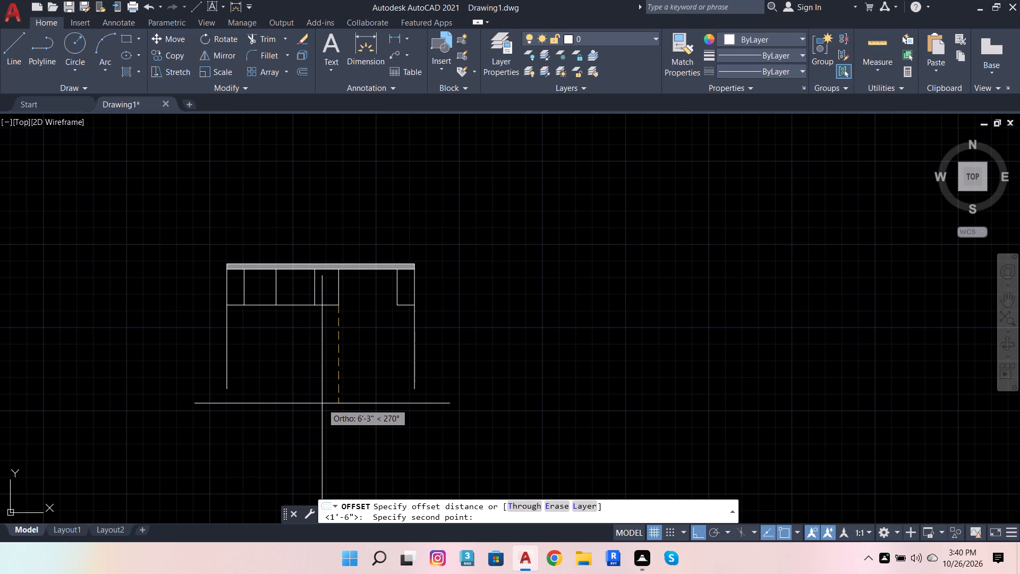
text(2')
key(Return)
click(322, 403)
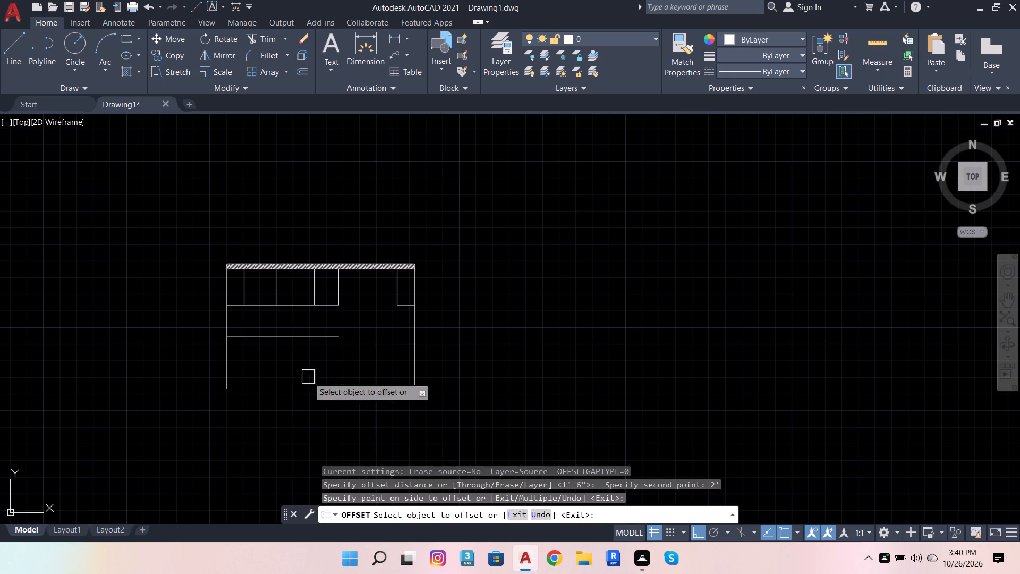
Offset the lowest horizontal line 3" downward to form a thin double line.
click(301, 72)
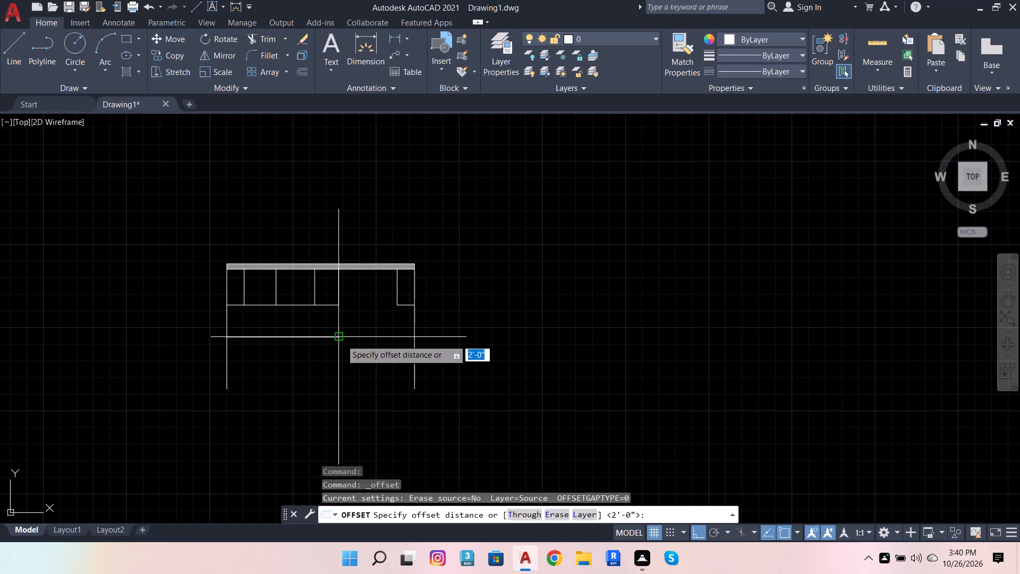
click(342, 341)
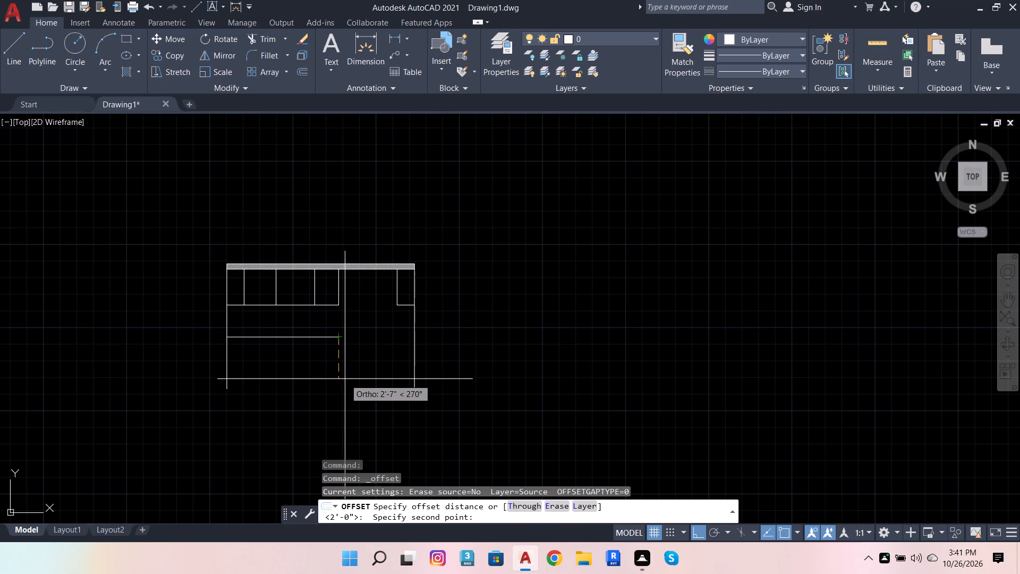
key(3)
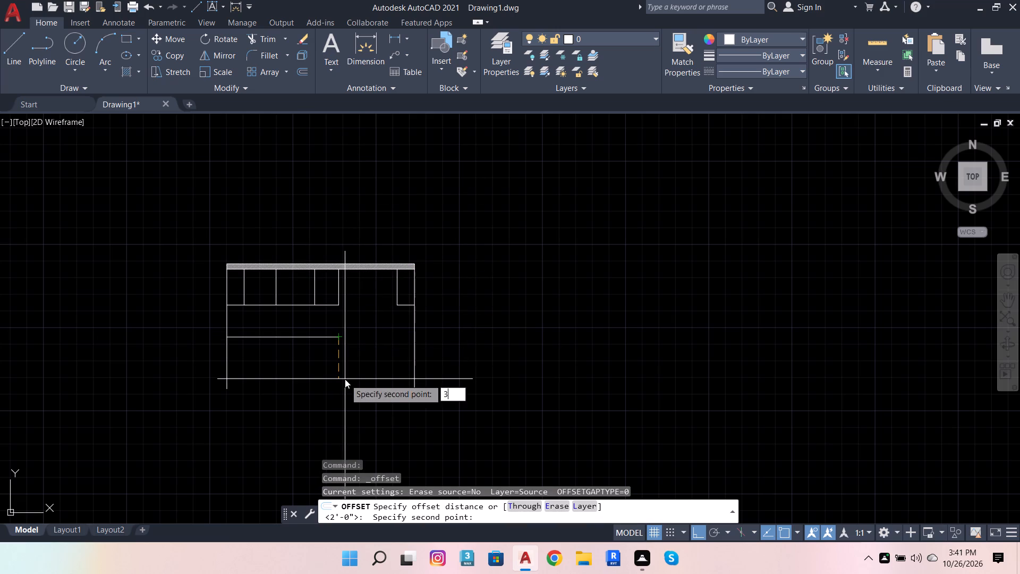
key(Return)
click(324, 341)
click(330, 370)
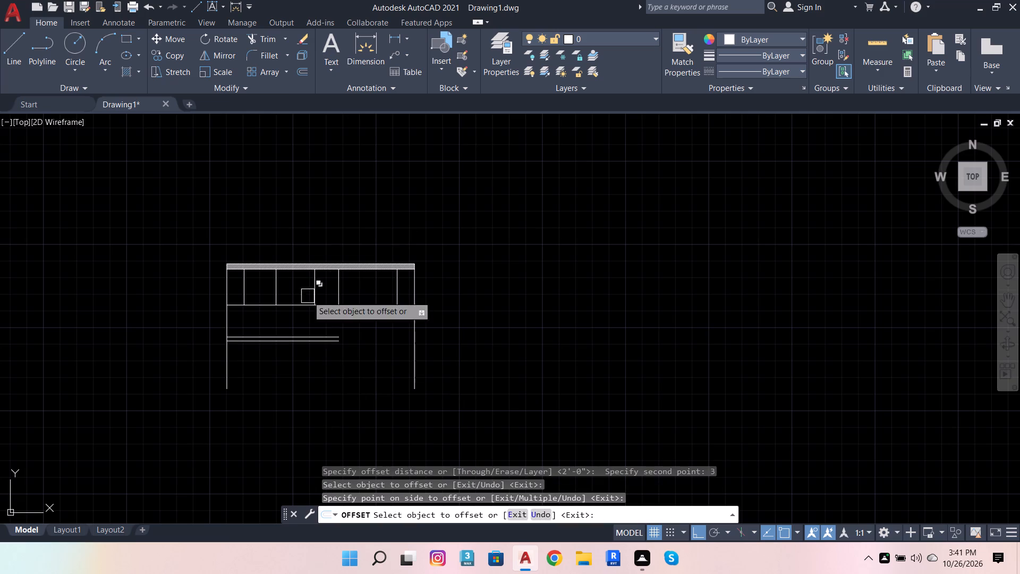
Offset the lowest horizontal line of the double line 3" downward to form a third parallel line.
click(302, 73)
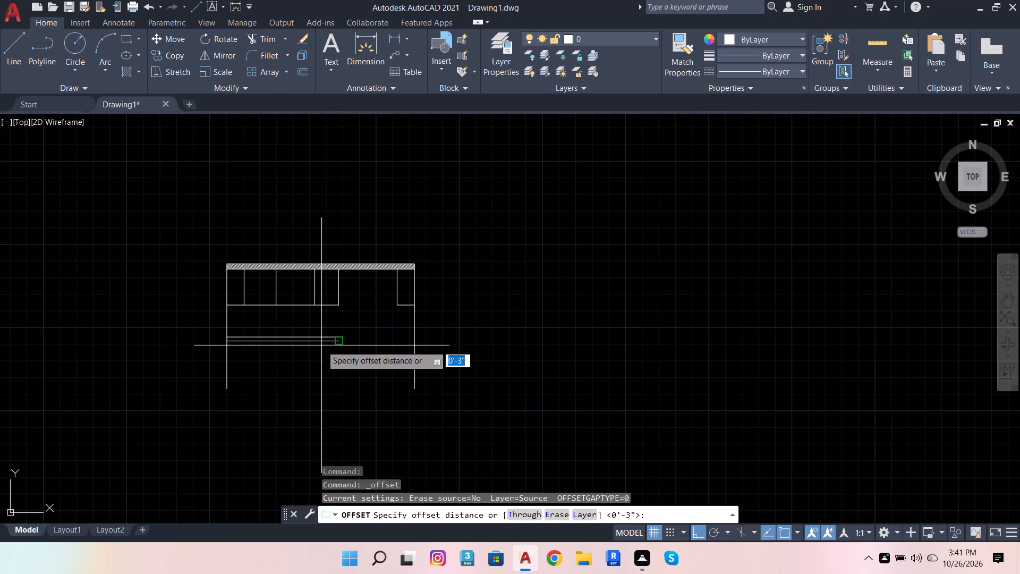
click(338, 341)
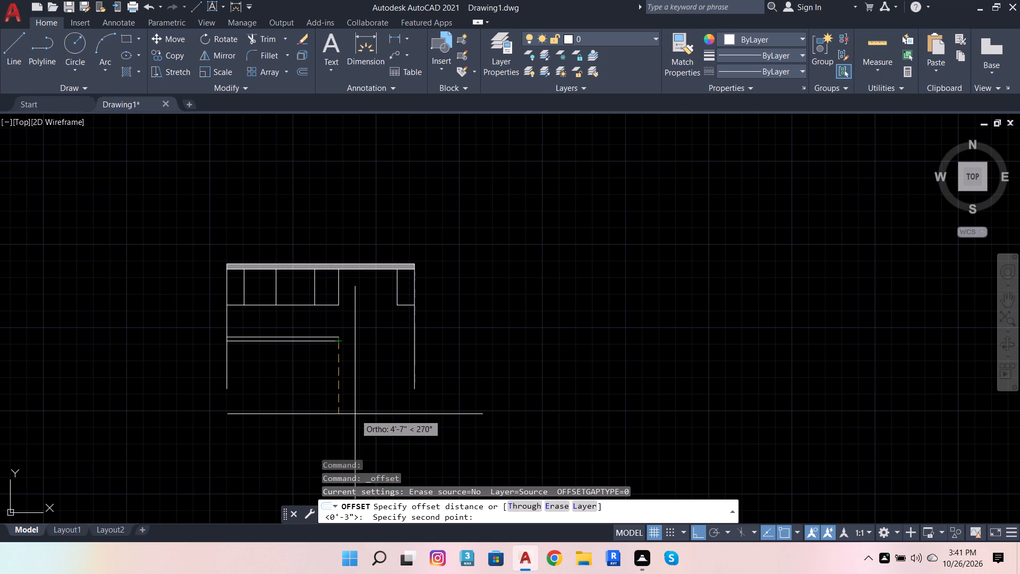
key(3)
key(Return)
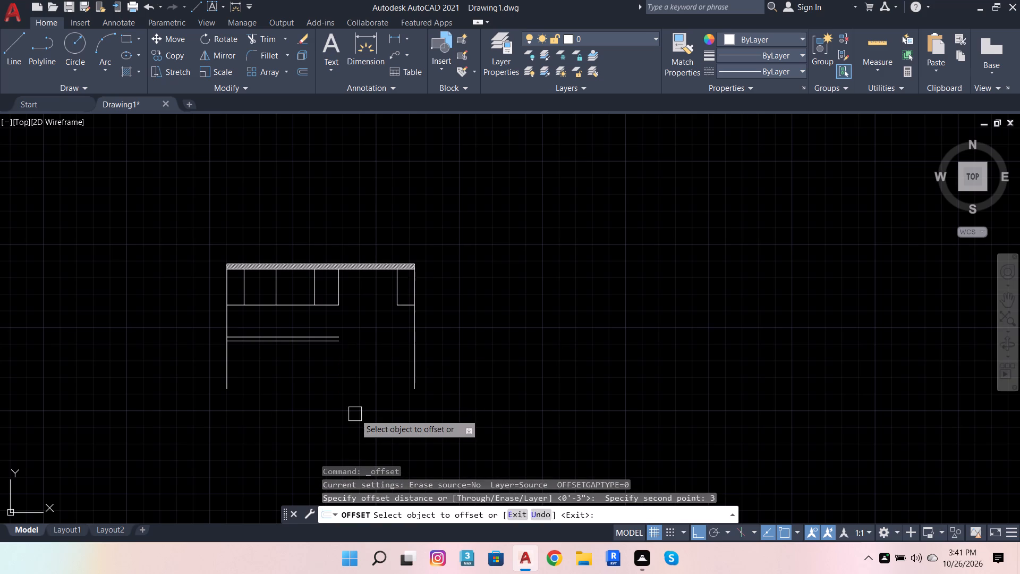
scroll(316, 341, up, 2)
click(315, 344)
click(316, 385)
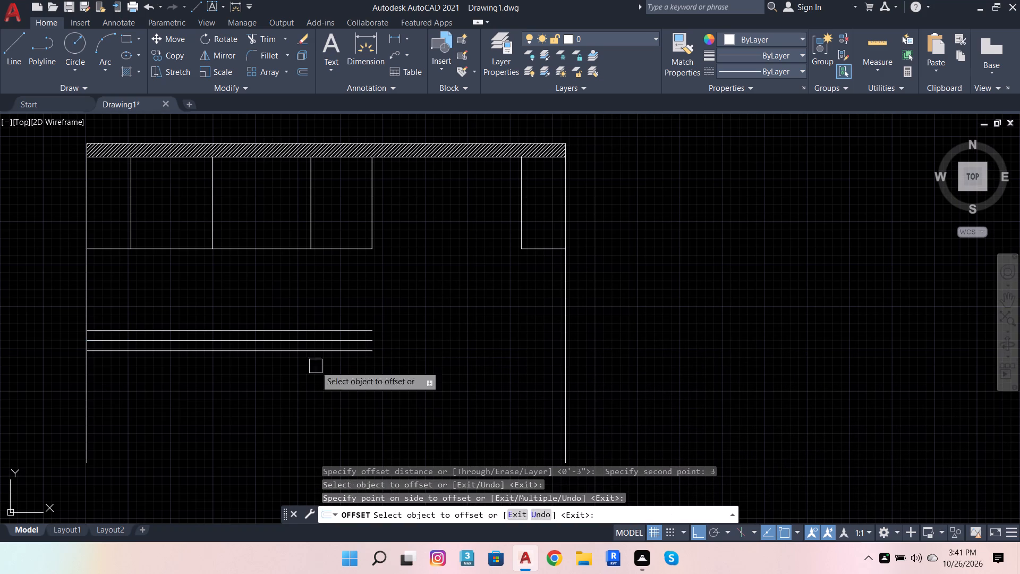
Offset the lowest of the three horizontal lines 2'6" downward.
click(299, 70)
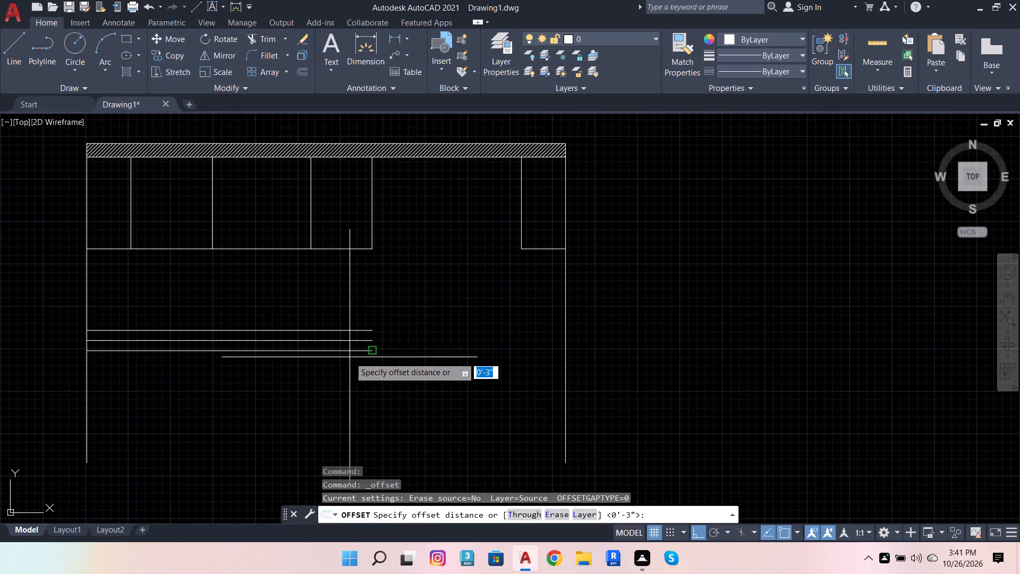
click(373, 349)
scroll(371, 387, down, 2)
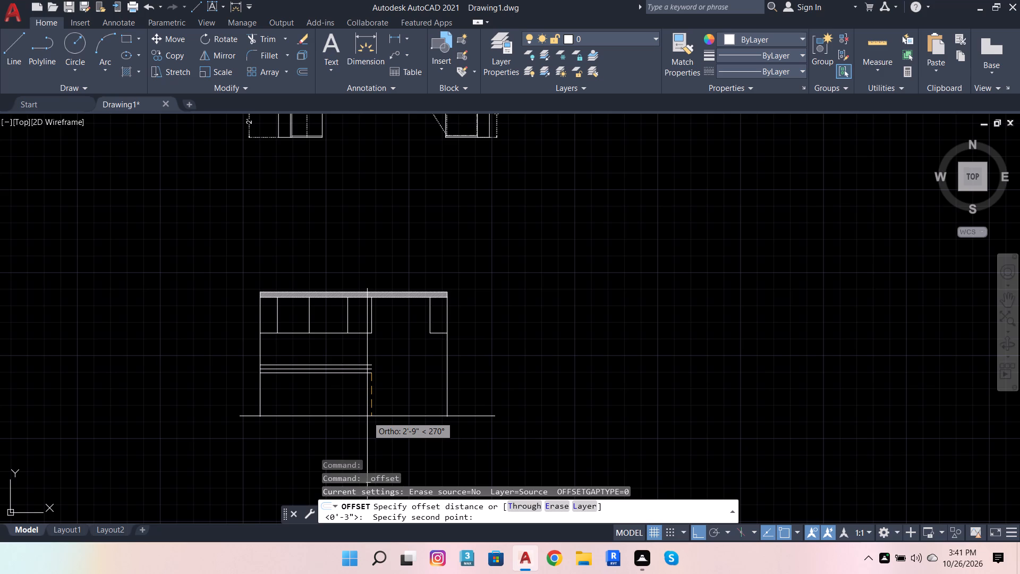
text(2'6)
key(Return)
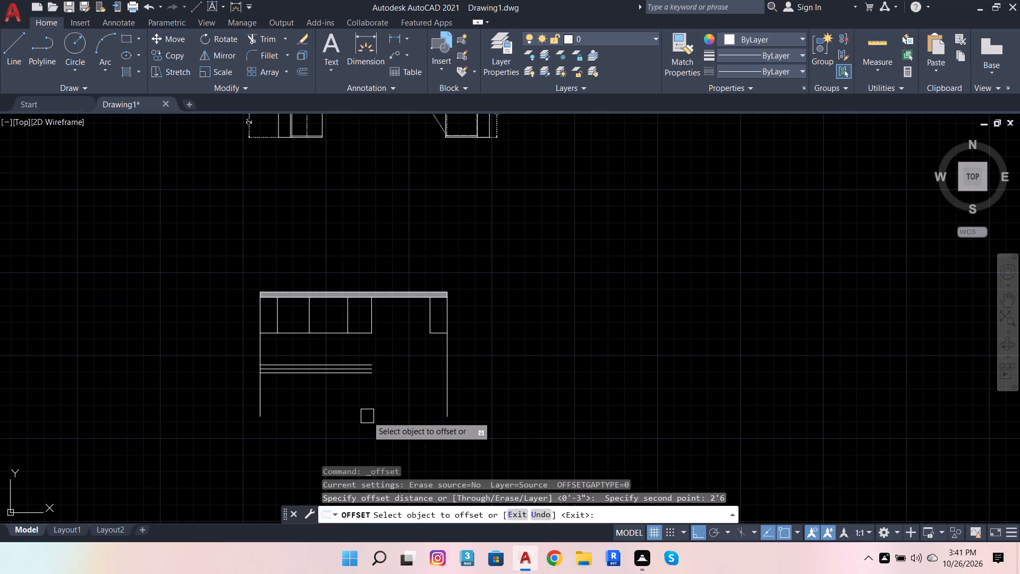
scroll(324, 392, up, 2)
click(342, 345)
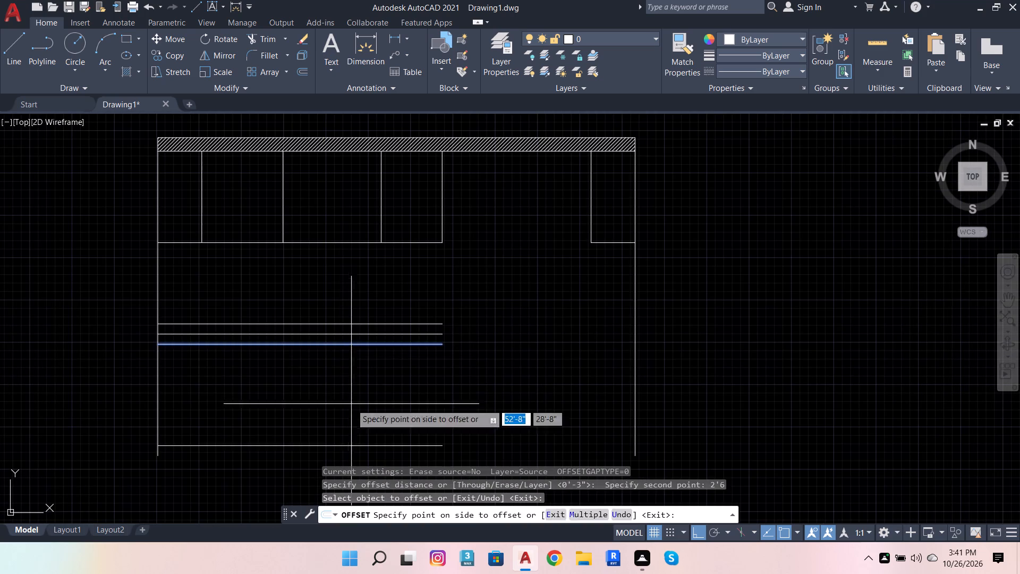
click(352, 403)
scroll(361, 359, down, 1)
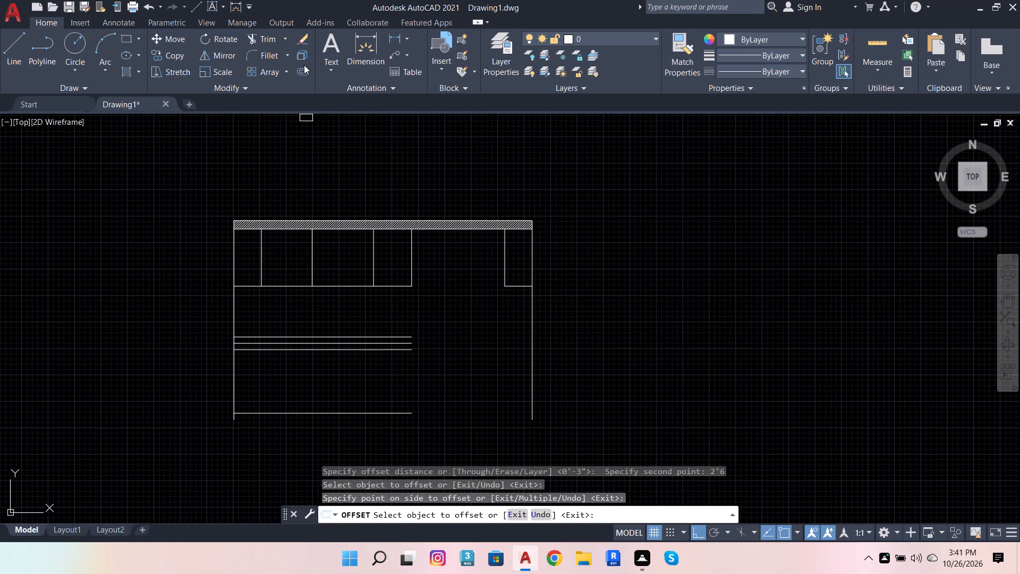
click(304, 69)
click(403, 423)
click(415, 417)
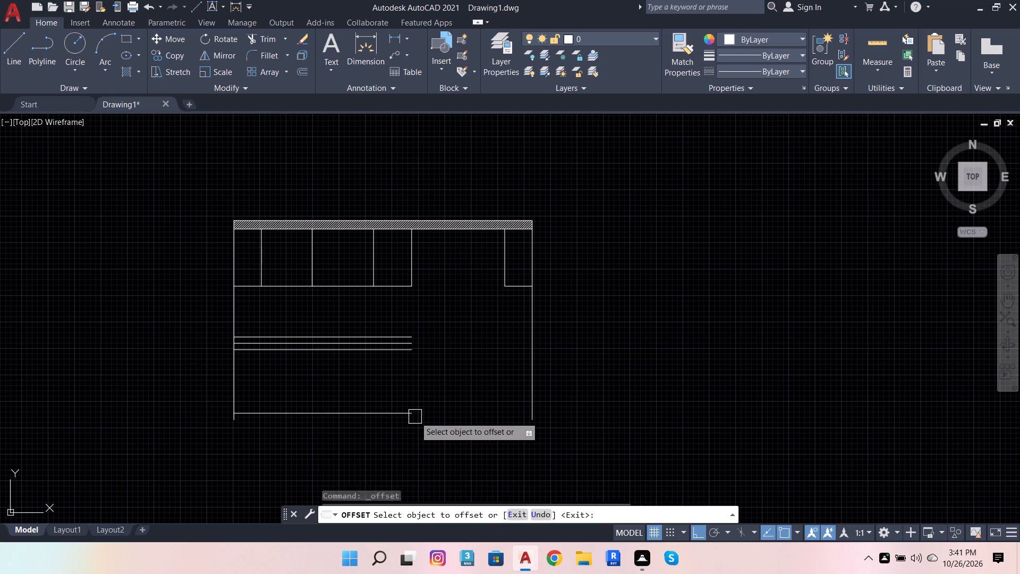
Offset the bottommost horizontal line 3" downward to form a double line at the base.
click(305, 73)
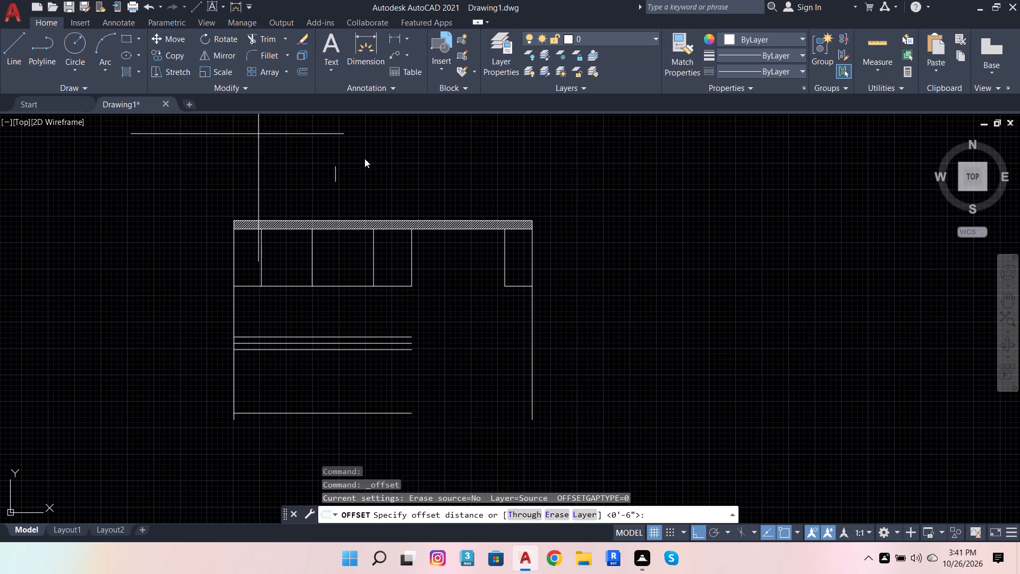
click(415, 415)
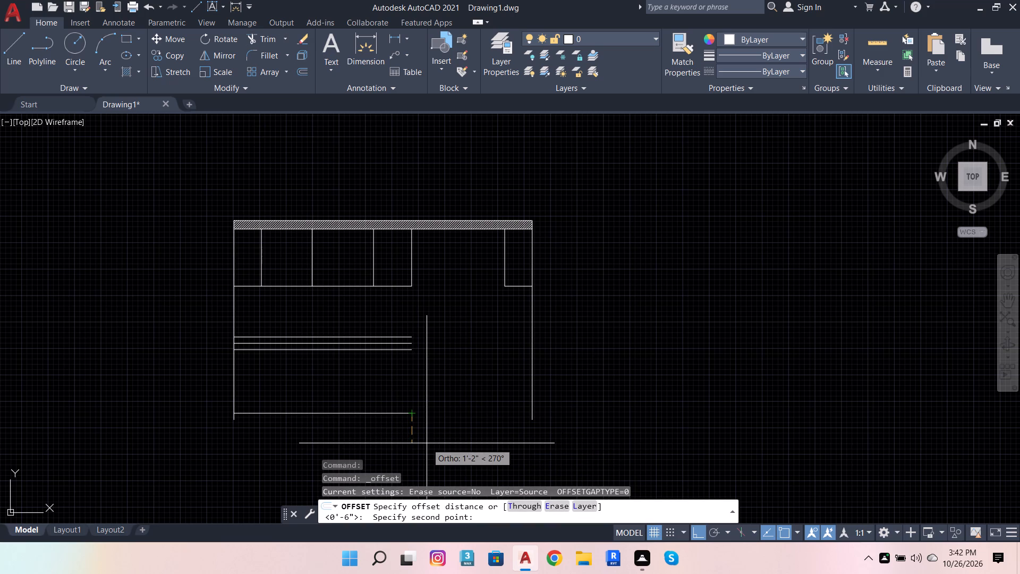
key(3)
key(Return)
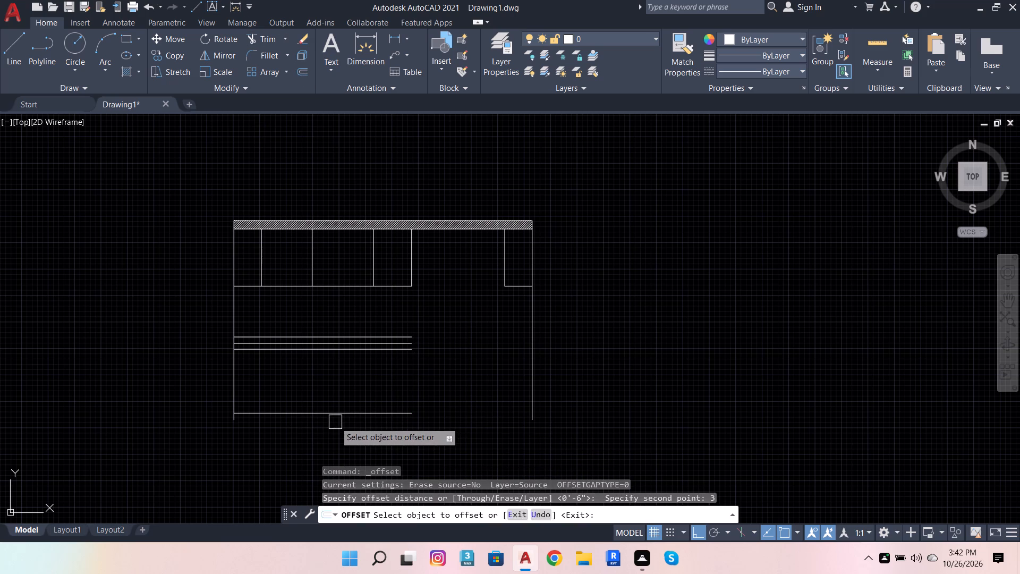
click(334, 420)
click(324, 423)
scroll(252, 436, up, 3)
scroll(235, 392, down, 3)
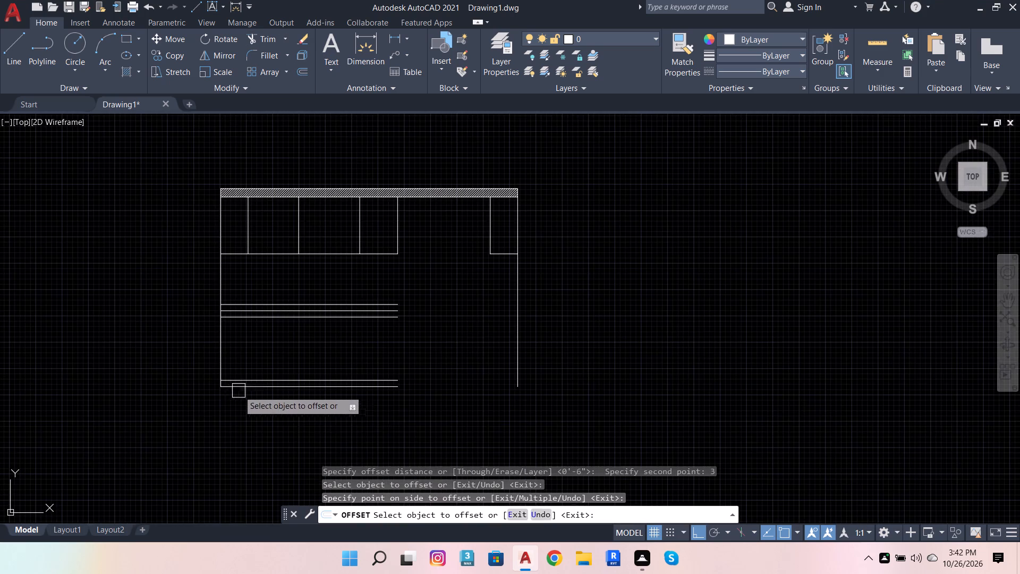
key(Escape)
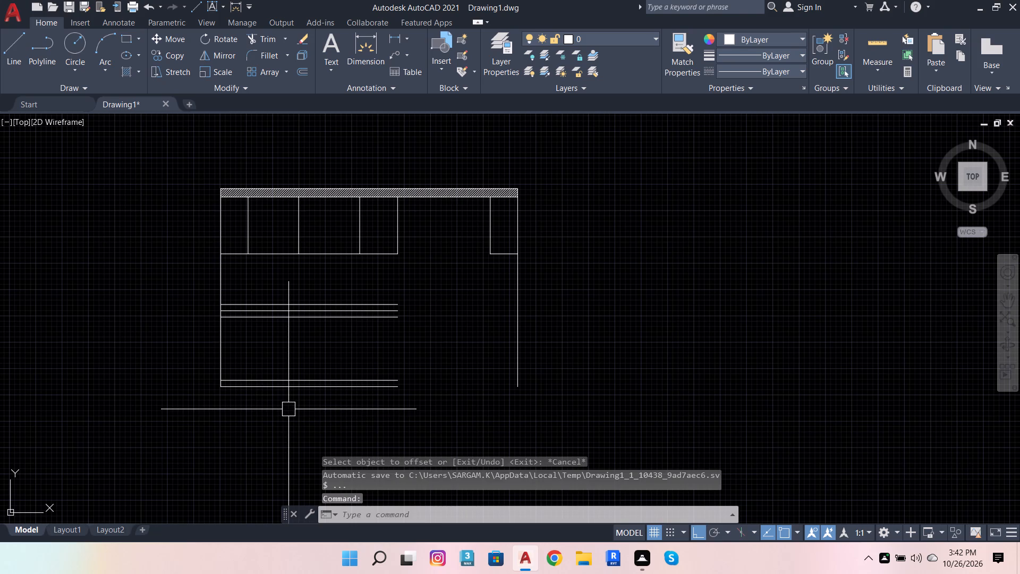
Extend both base horizontal lines to the frame's right side.
click(263, 32)
shift+drag(286, 347, 295, 377)
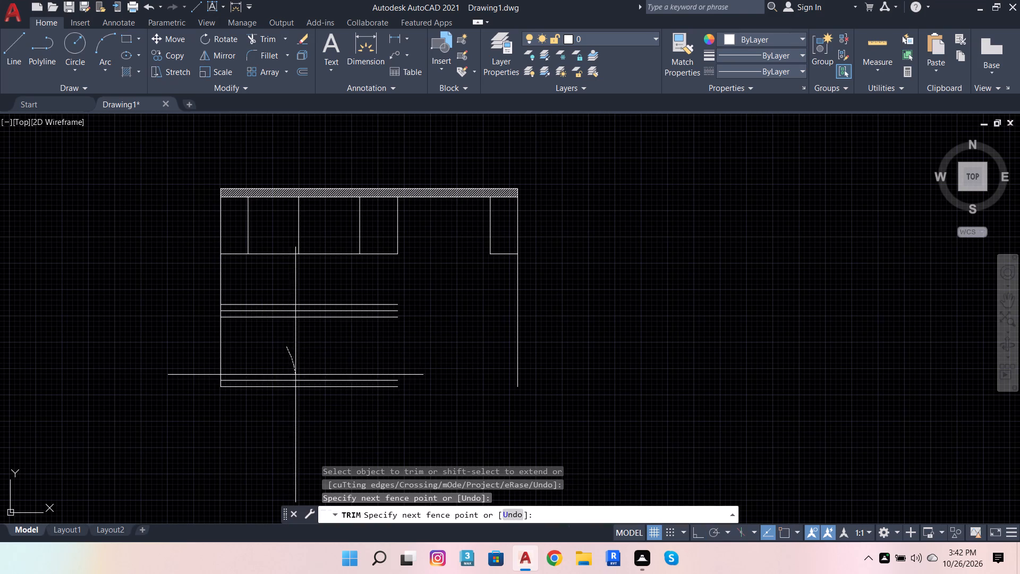
shift+drag(295, 377, 297, 407)
shift+drag(359, 358, 368, 403)
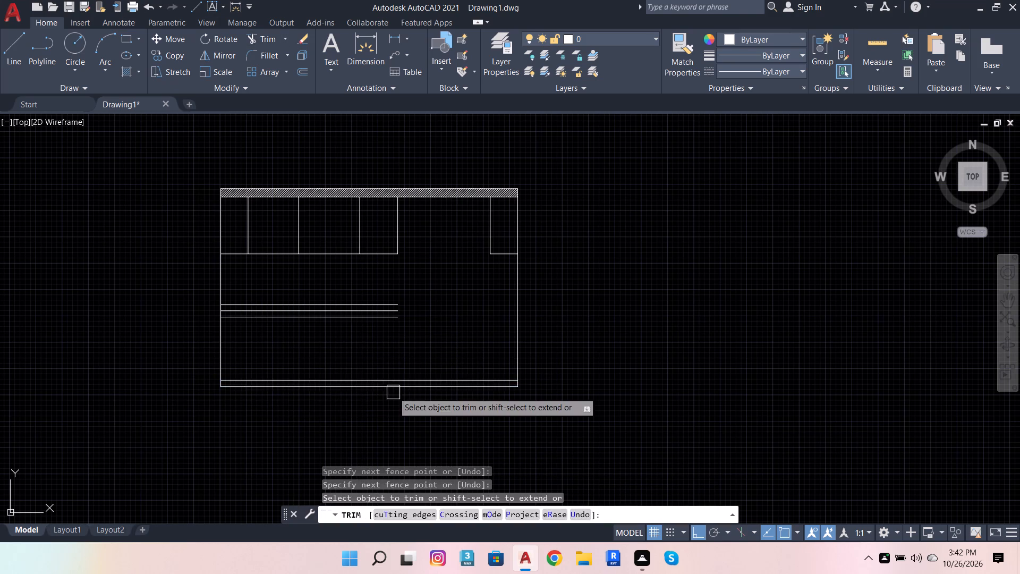
key(Escape)
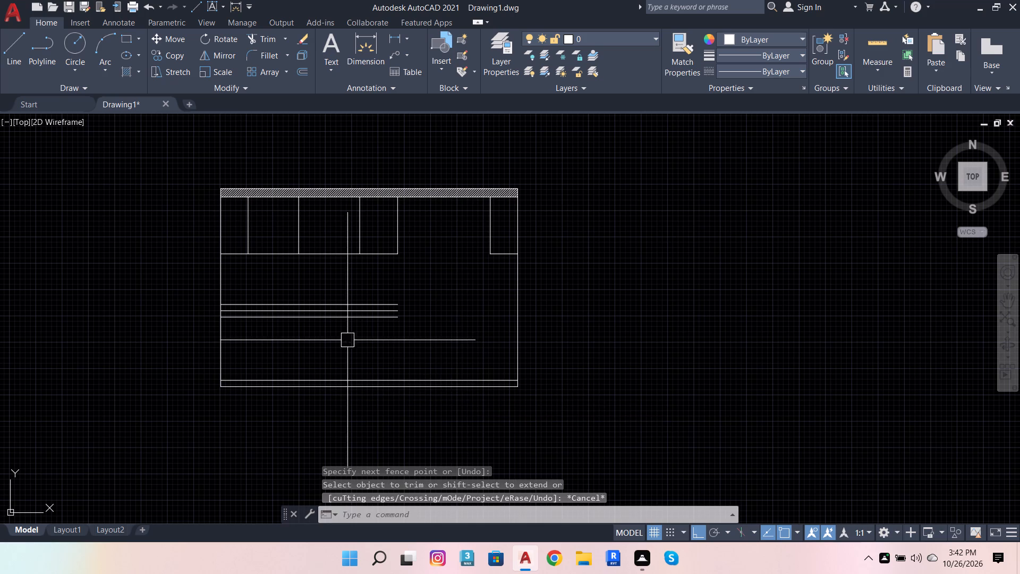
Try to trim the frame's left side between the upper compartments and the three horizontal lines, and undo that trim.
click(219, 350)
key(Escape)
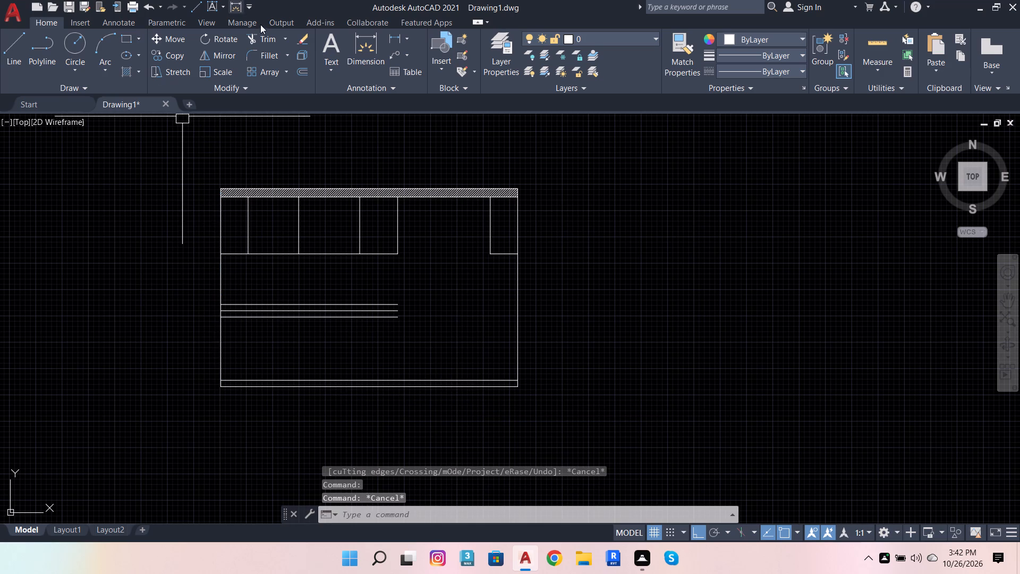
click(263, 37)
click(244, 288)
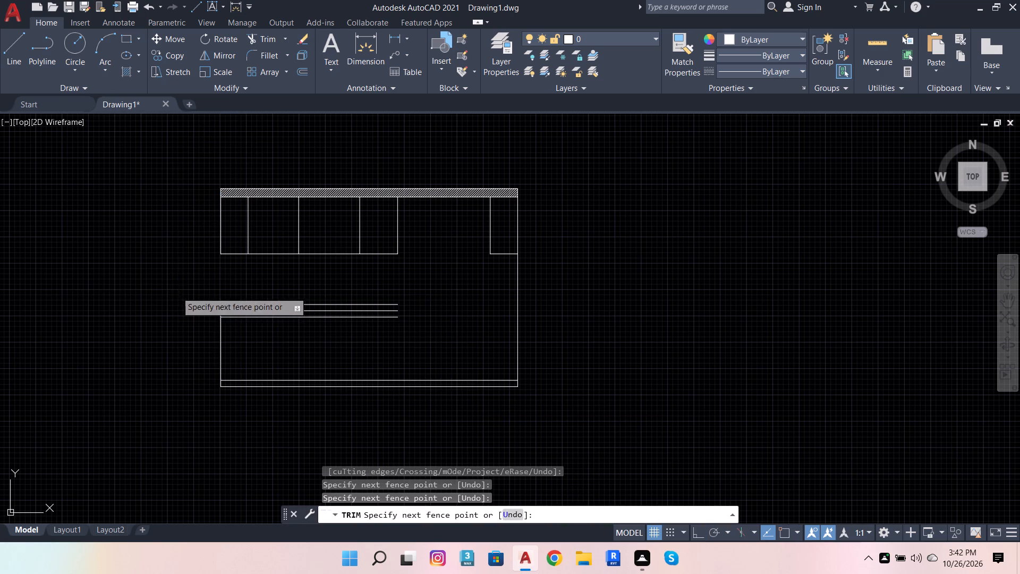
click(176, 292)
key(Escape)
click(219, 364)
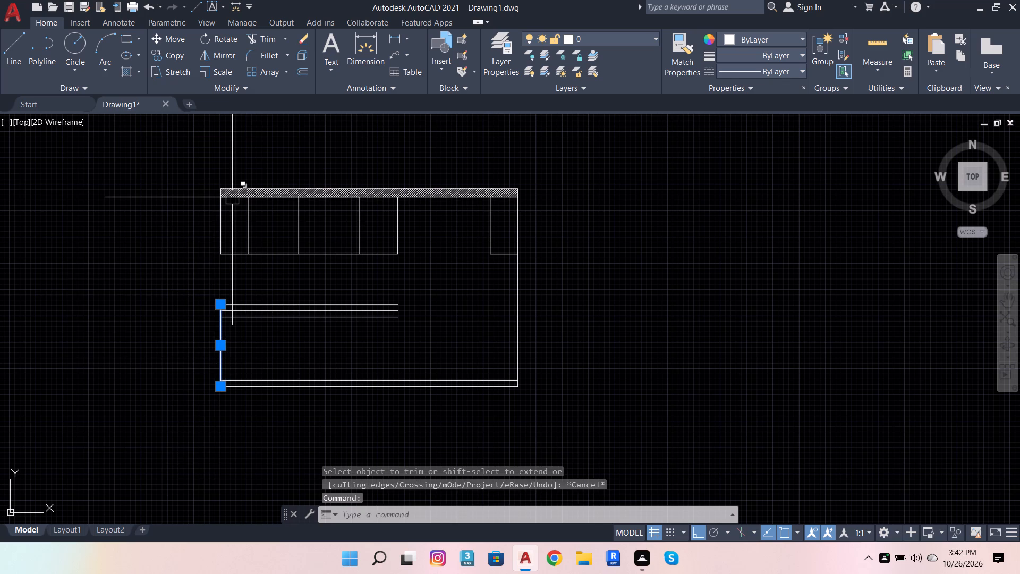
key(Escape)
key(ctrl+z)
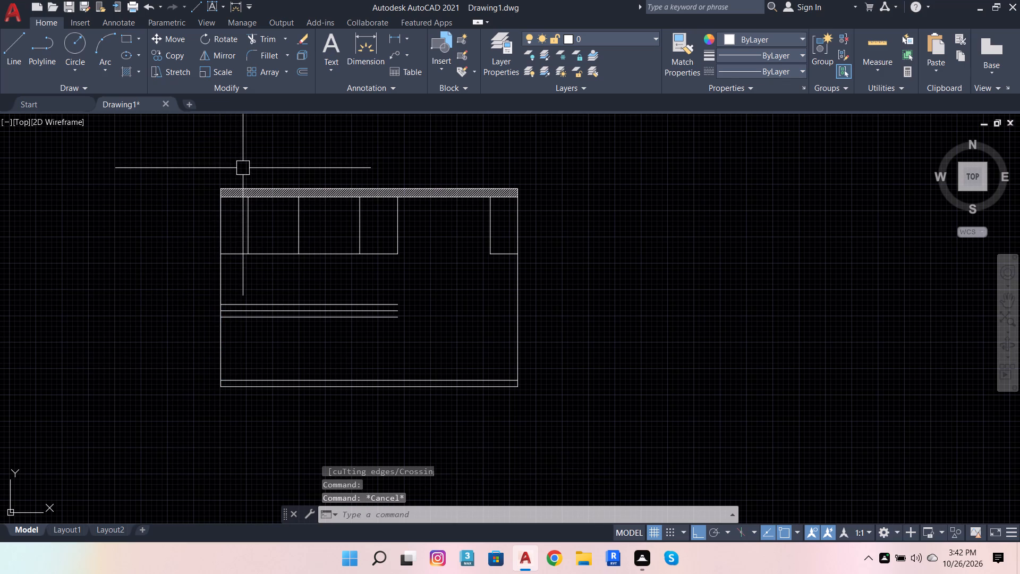
Trim the frame's left side between the lower two of the three horizontal lines and between the two base lines.
click(252, 40)
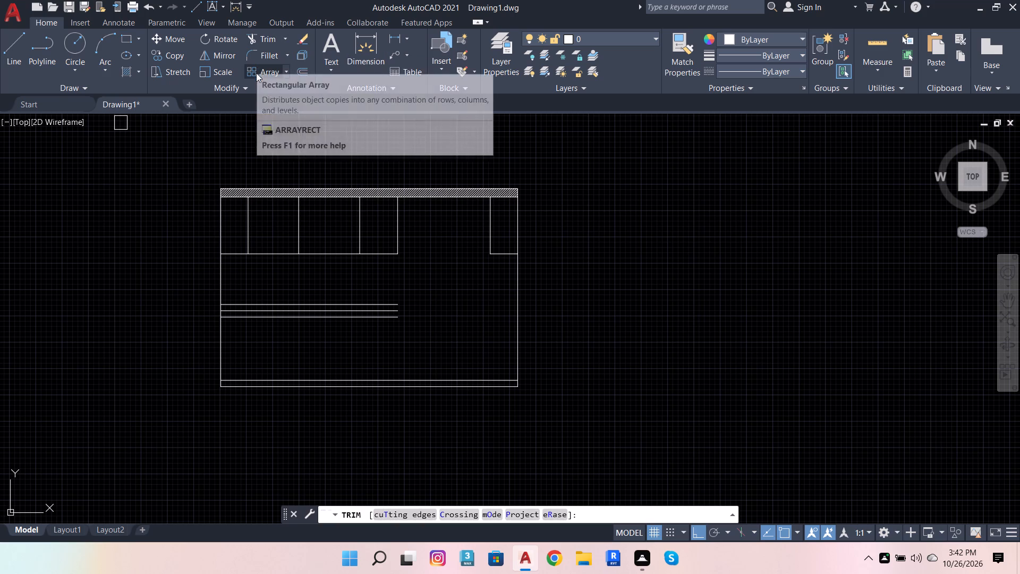
scroll(194, 322, up, 3)
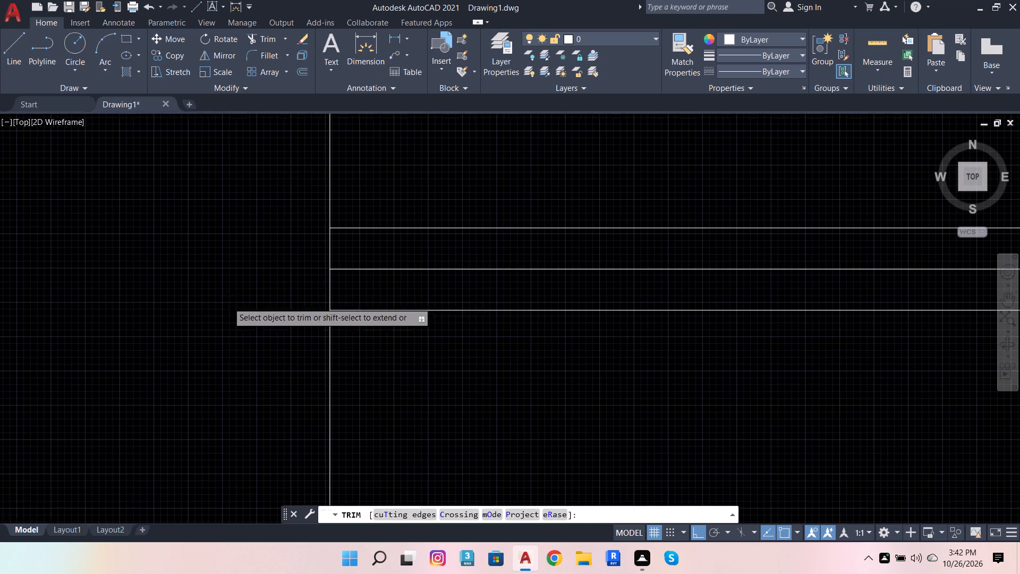
scroll(228, 301, up, 1)
click(328, 292)
scroll(209, 261, down, 2)
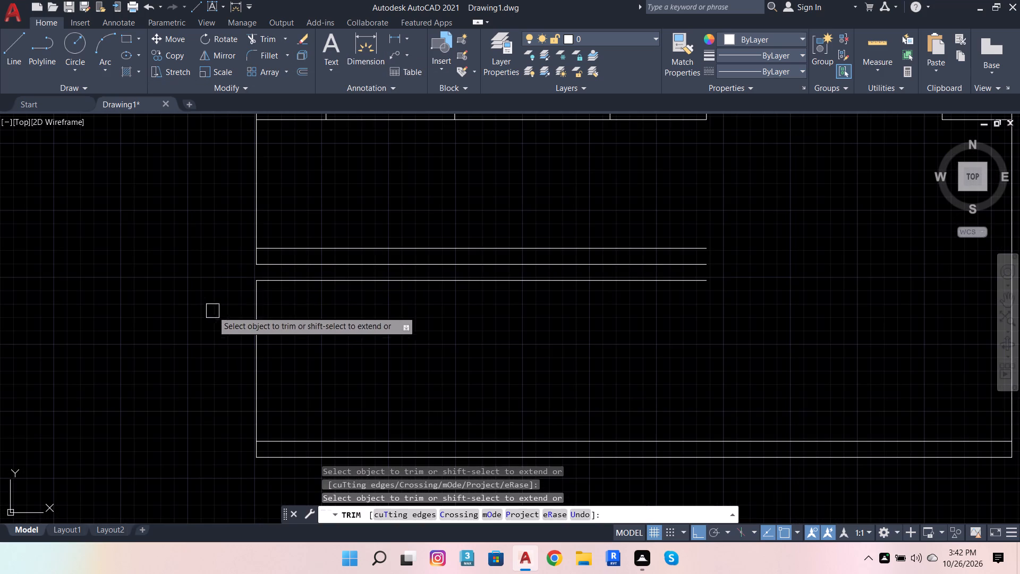
scroll(254, 451, up, 2)
click(253, 453)
key(Escape)
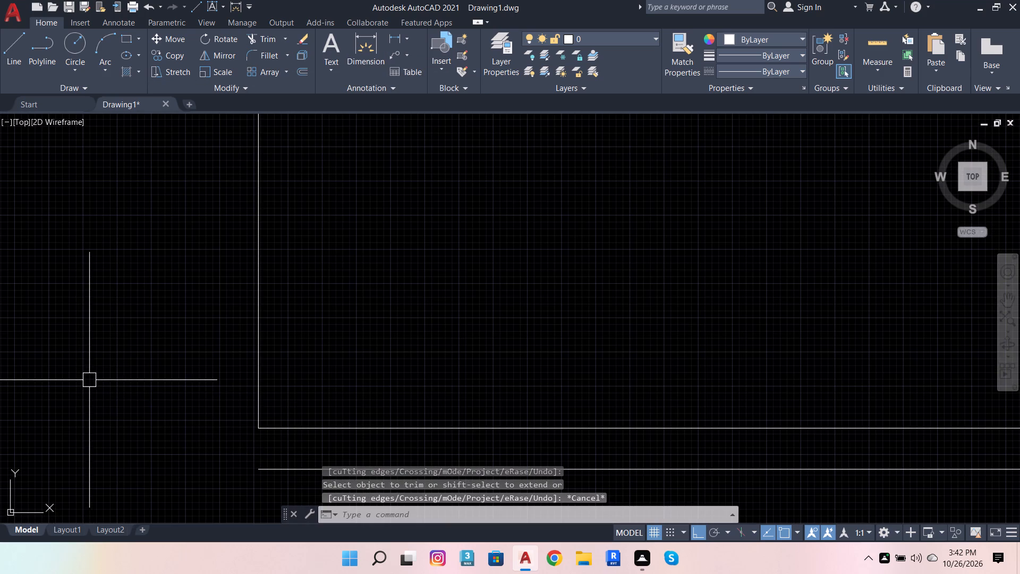
Offset the left vertical side of the lower section 2' to the right.
click(269, 382)
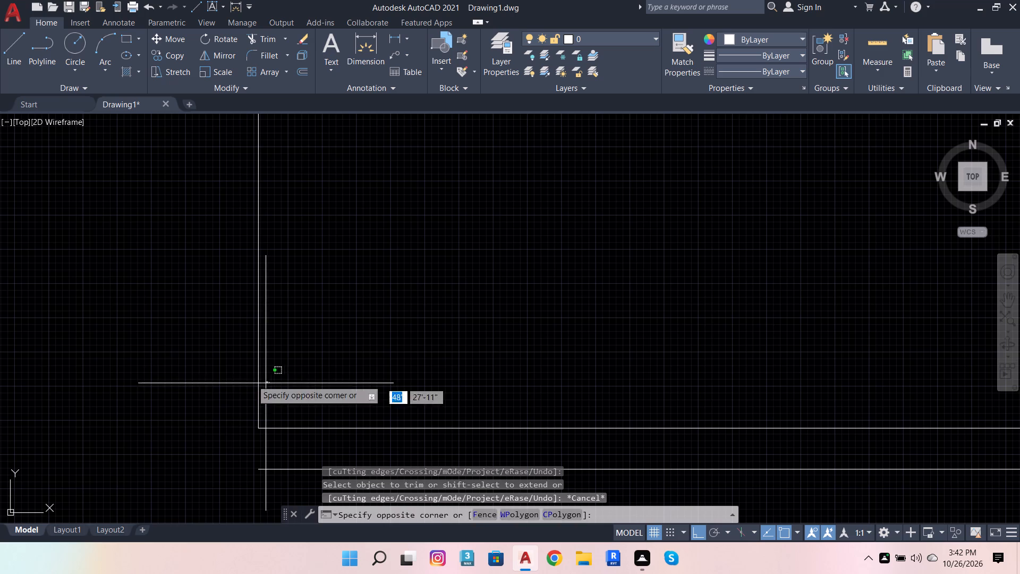
click(194, 347)
click(299, 73)
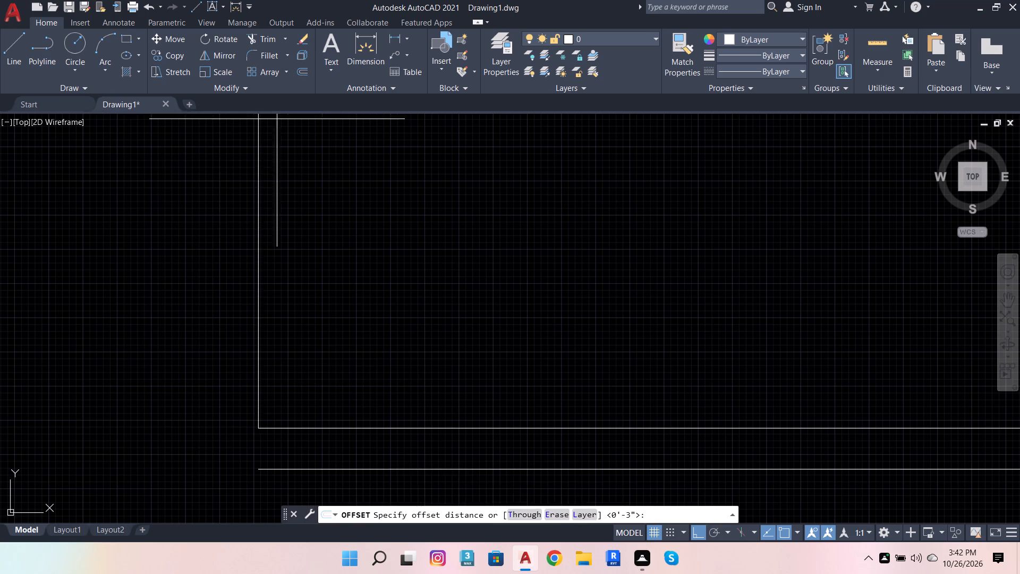
scroll(252, 290, down, 2)
click(252, 343)
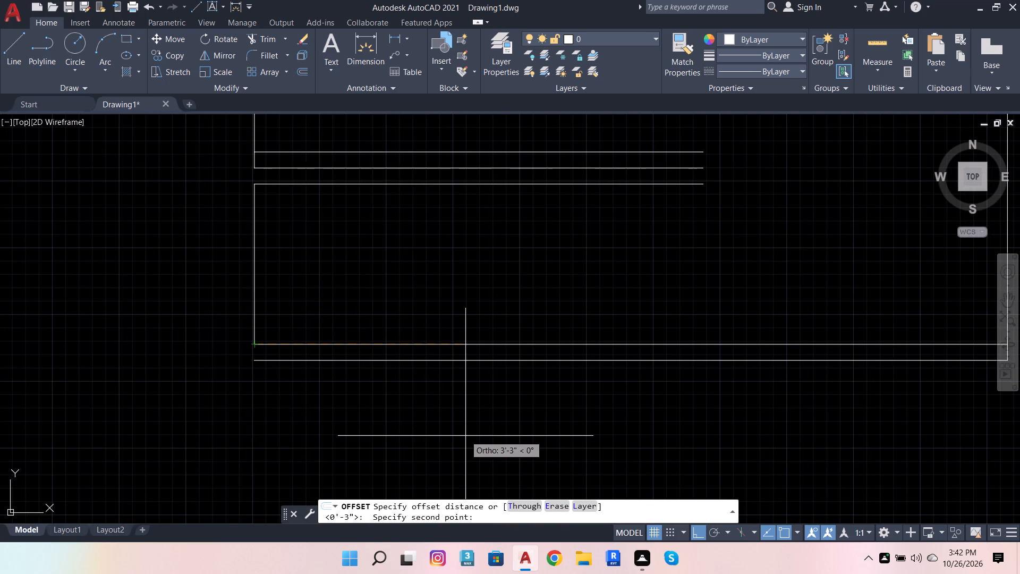
text(2')
key(Return)
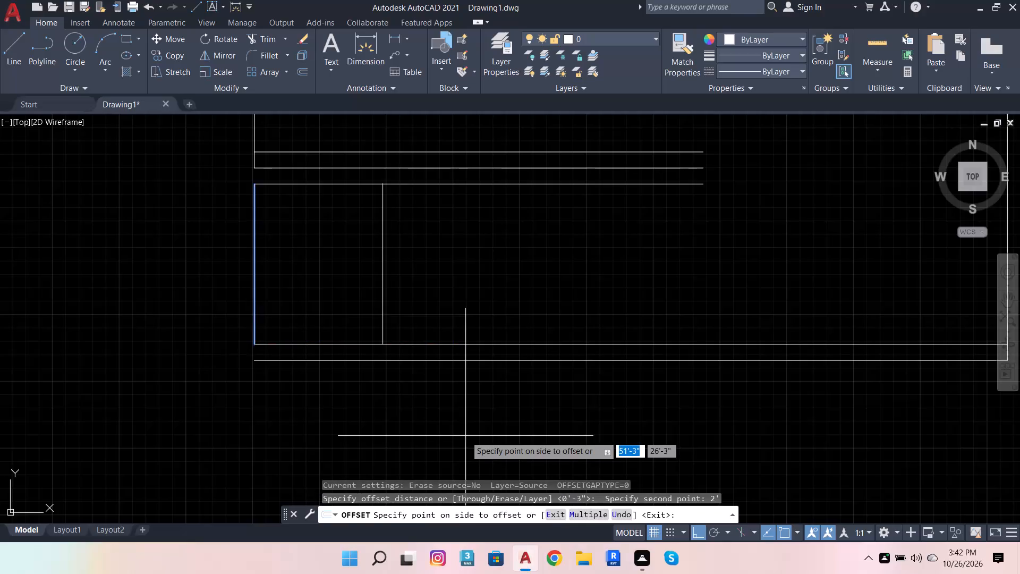
click(465, 436)
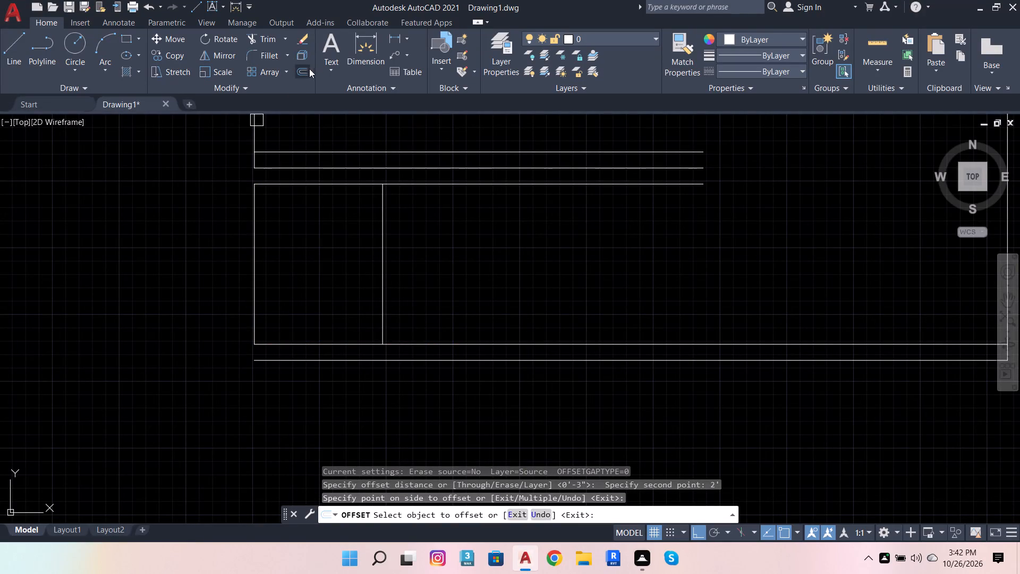
Offset the lower section's first inner vertical line 1'6" to the right.
click(301, 70)
click(383, 344)
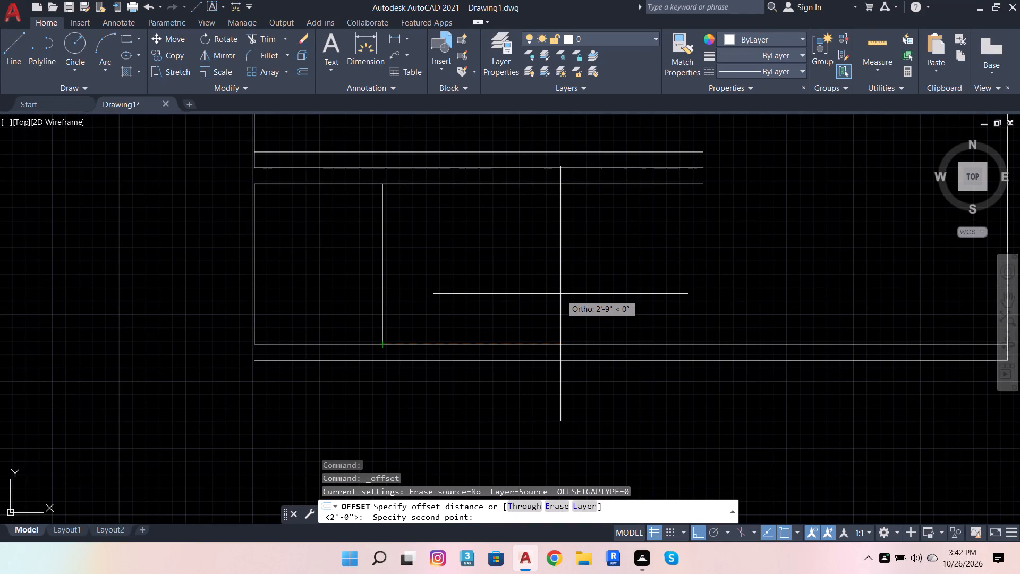
text(1'6)
key(Return)
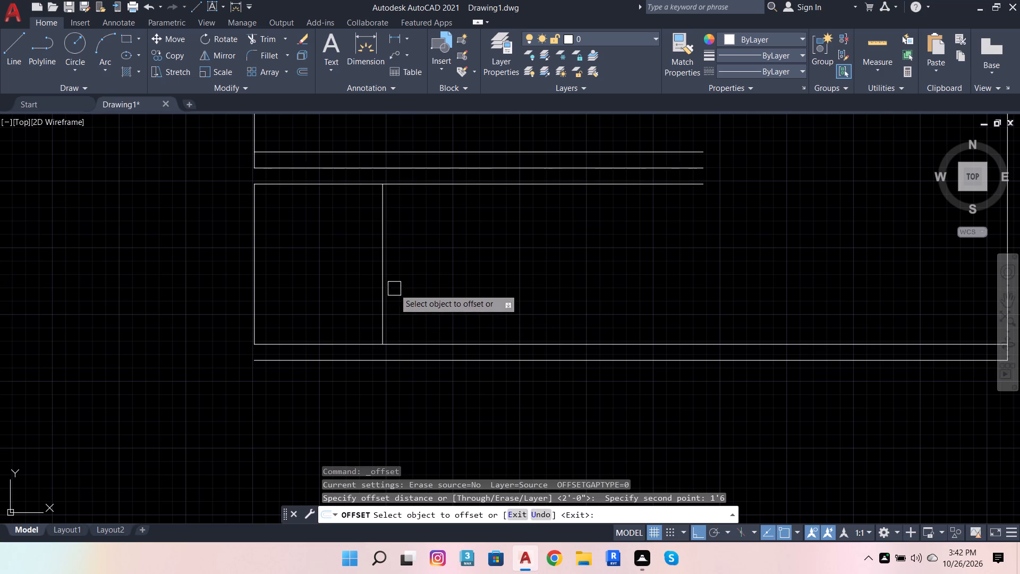
click(382, 286)
drag(468, 283, 467, 275)
Offset the lower section's second inner vertical line 2' to the right.
click(300, 66)
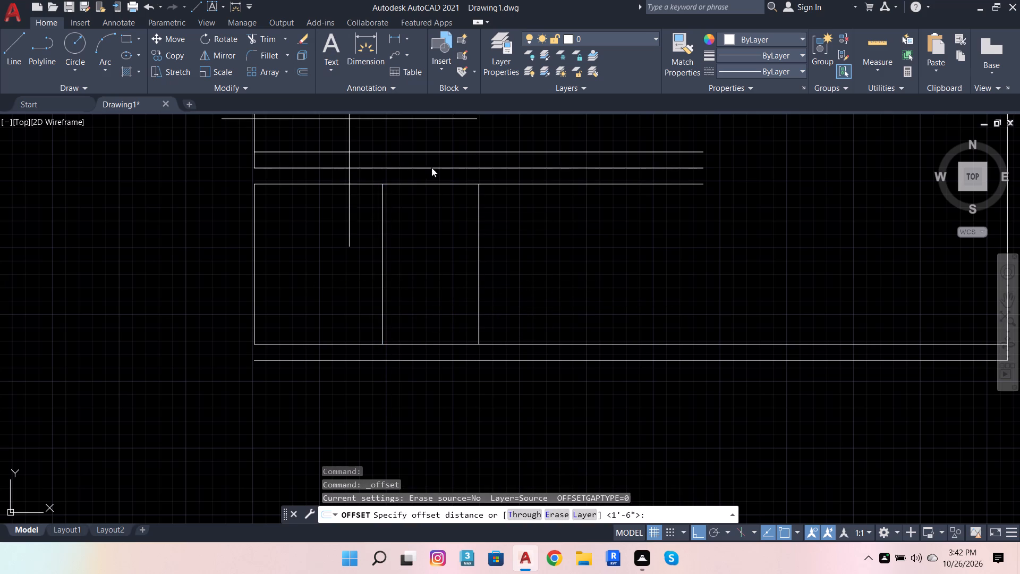
click(482, 339)
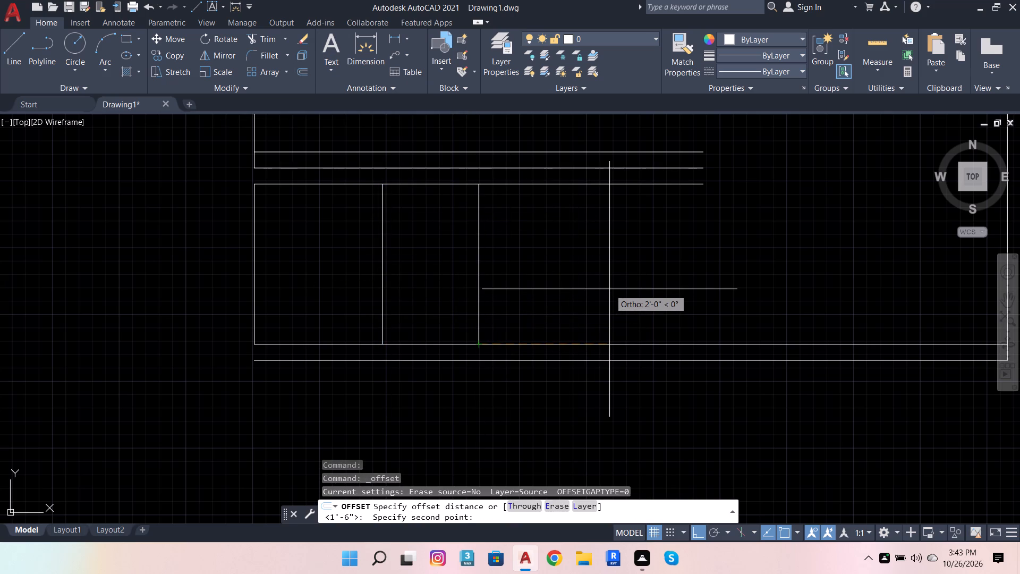
text(2')
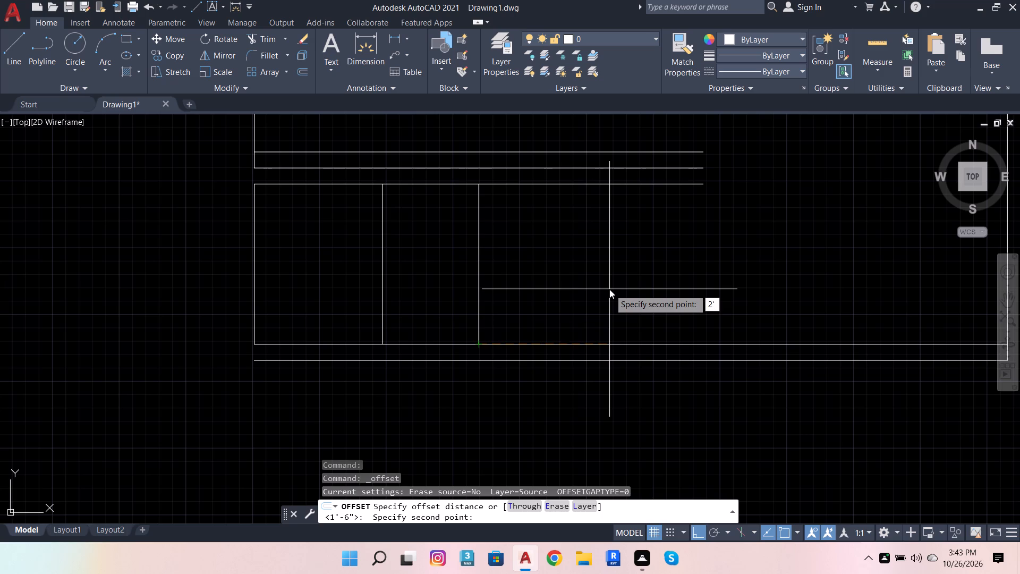
key(Return)
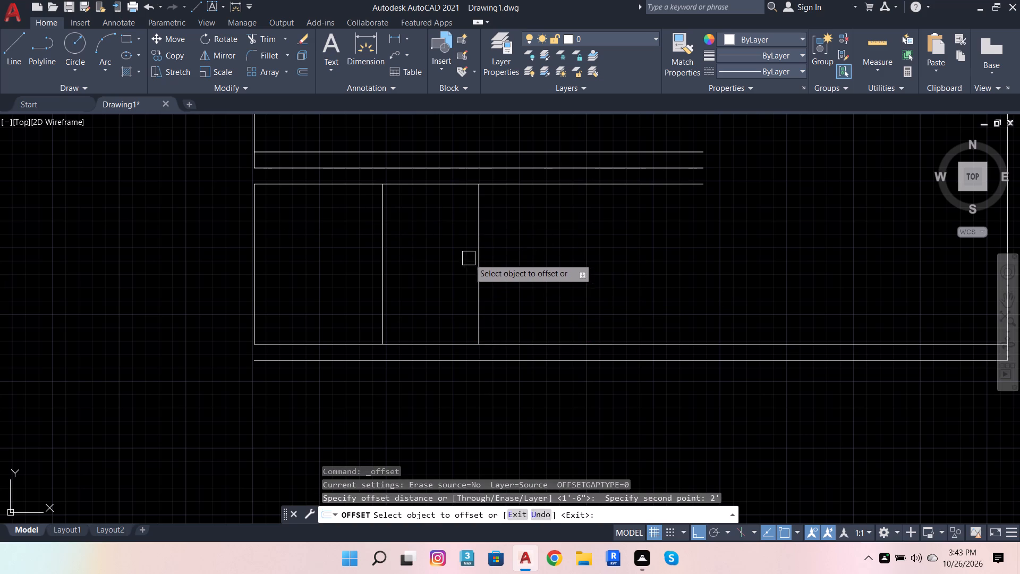
click(475, 258)
click(608, 269)
Offset the lower section's third inner vertical line 1'6" to the right, to the end of the three horizontal lines.
click(303, 74)
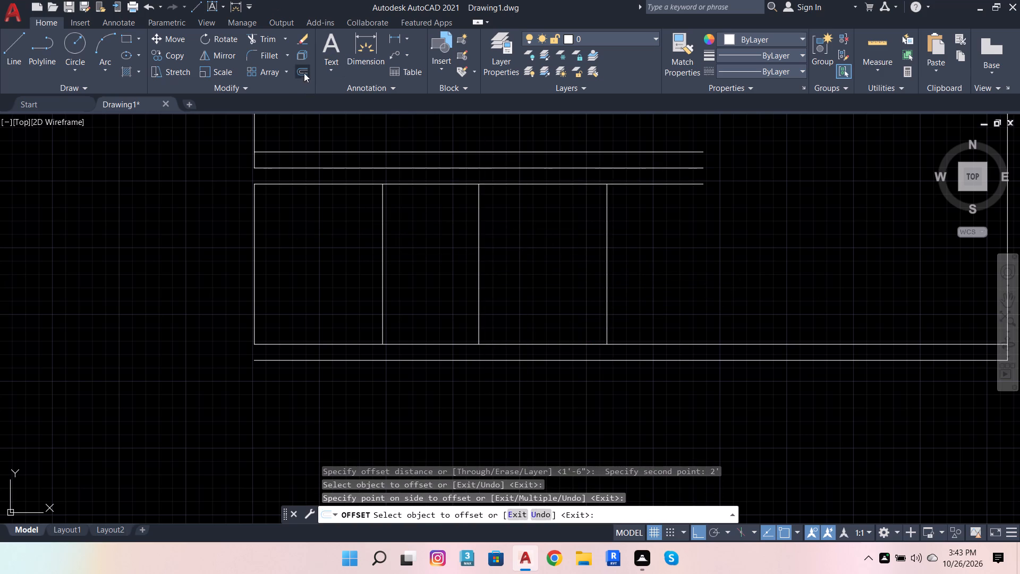
click(609, 341)
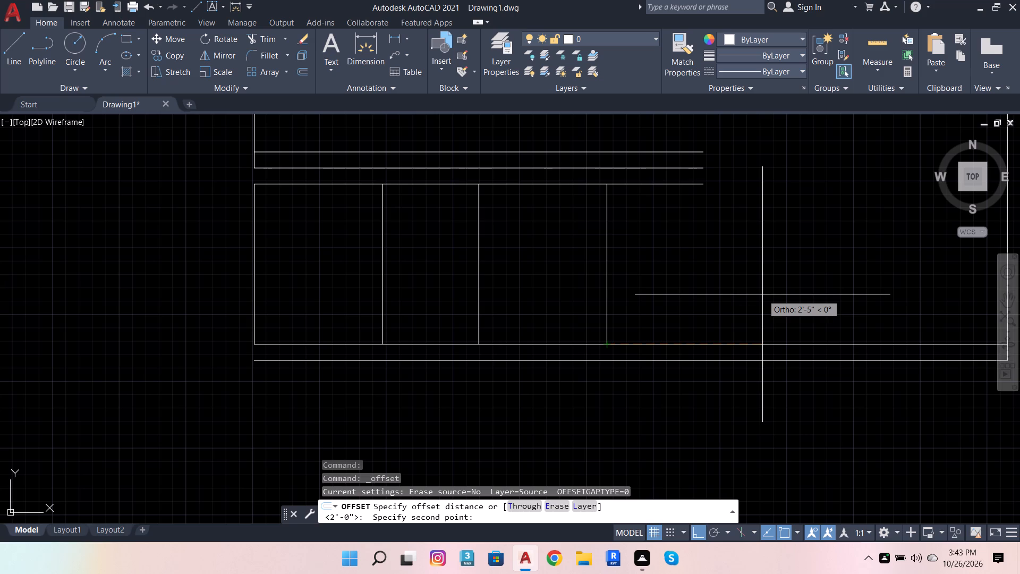
text(1'6)
key(Return)
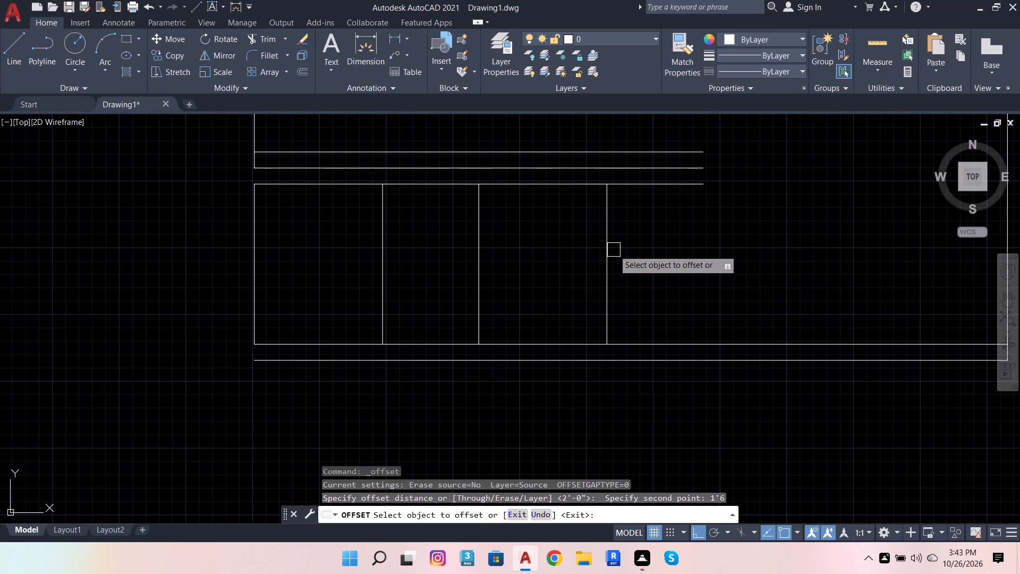
click(614, 250)
click(707, 260)
Offset the vertical line at the right end of the lower compartments 2'9" to the right.
scroll(674, 269, down, 3)
scroll(741, 280, up, 2)
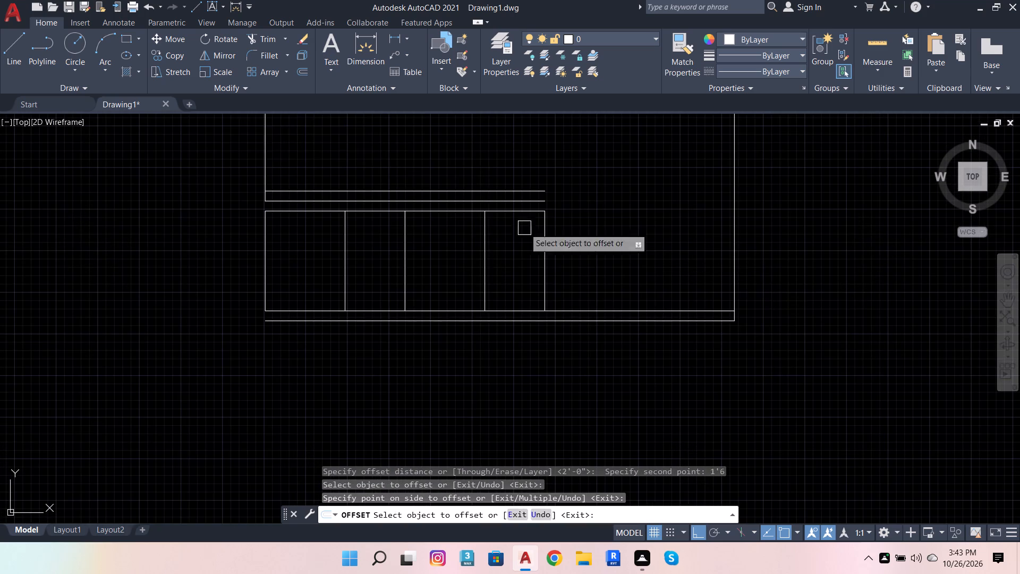
click(301, 70)
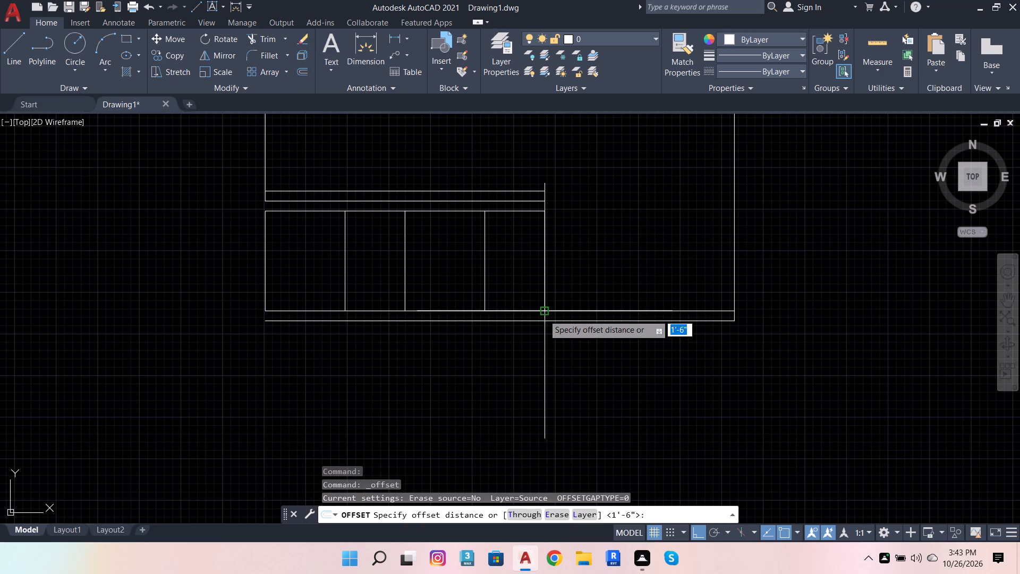
click(544, 309)
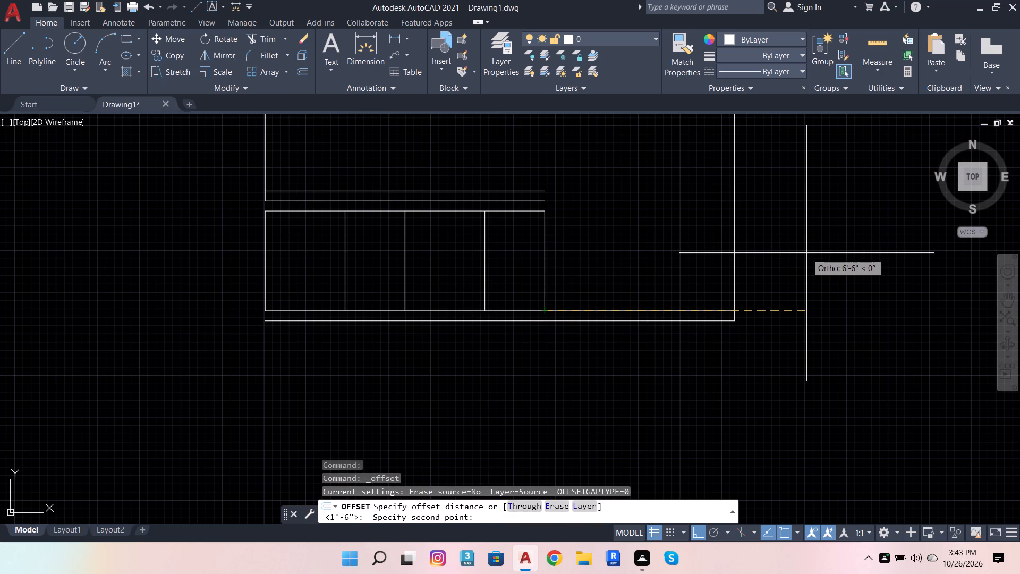
text(2')
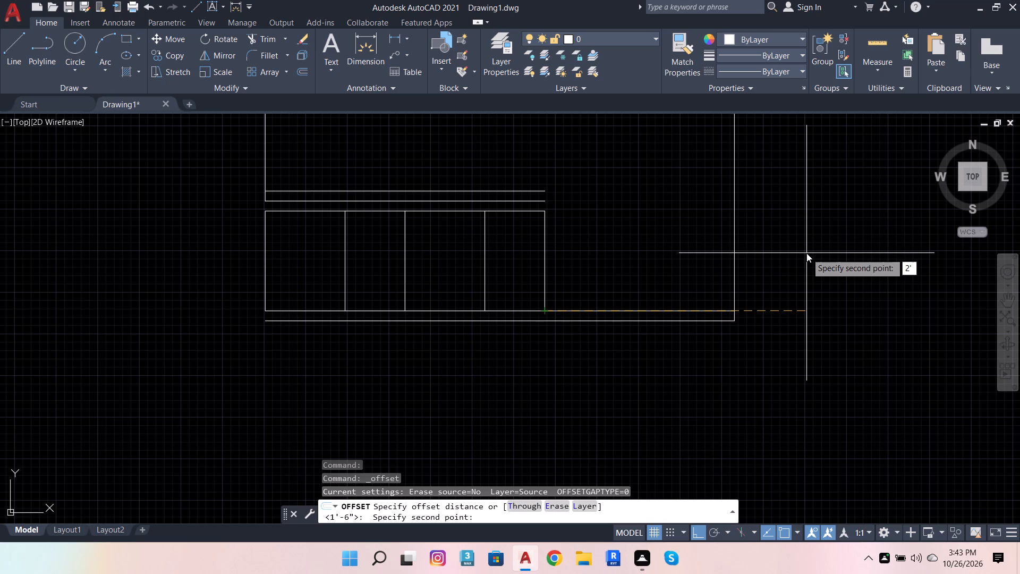
key(9)
key(Return)
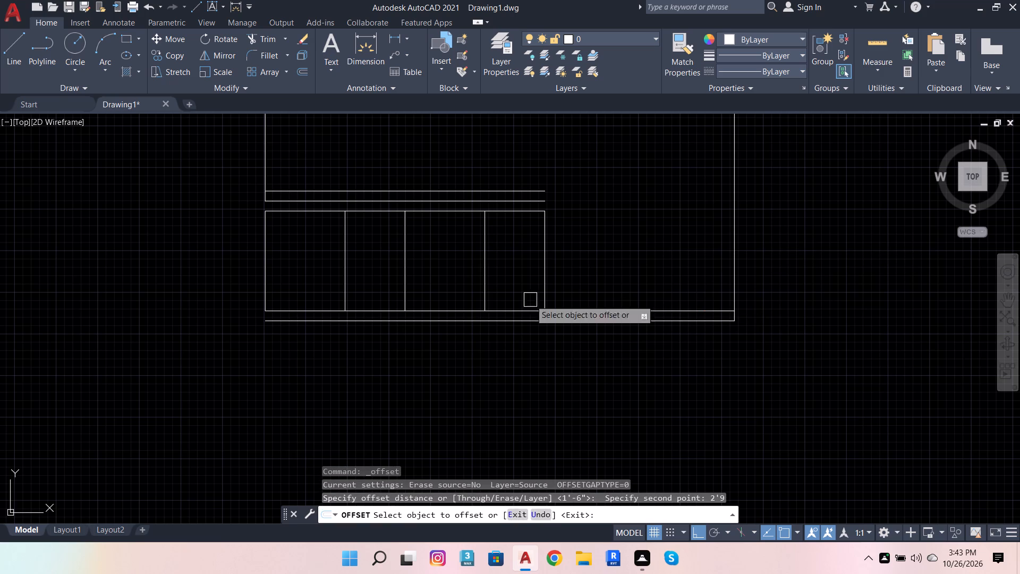
click(550, 271)
click(653, 269)
Extend the rightmost inner vertical line of the lower section up to the hatched band.
scroll(547, 386, down, 2)
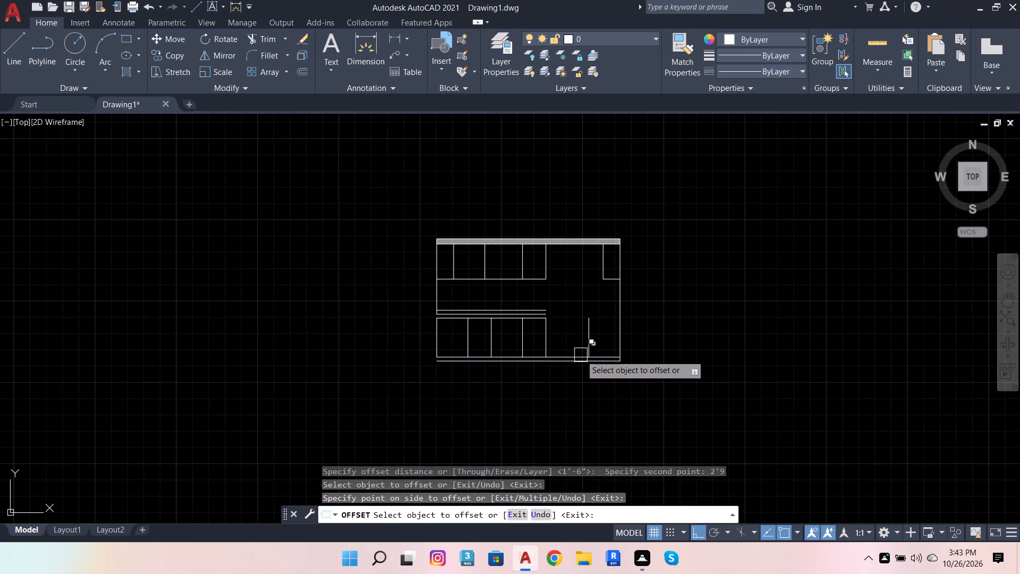
scroll(586, 351, up, 2)
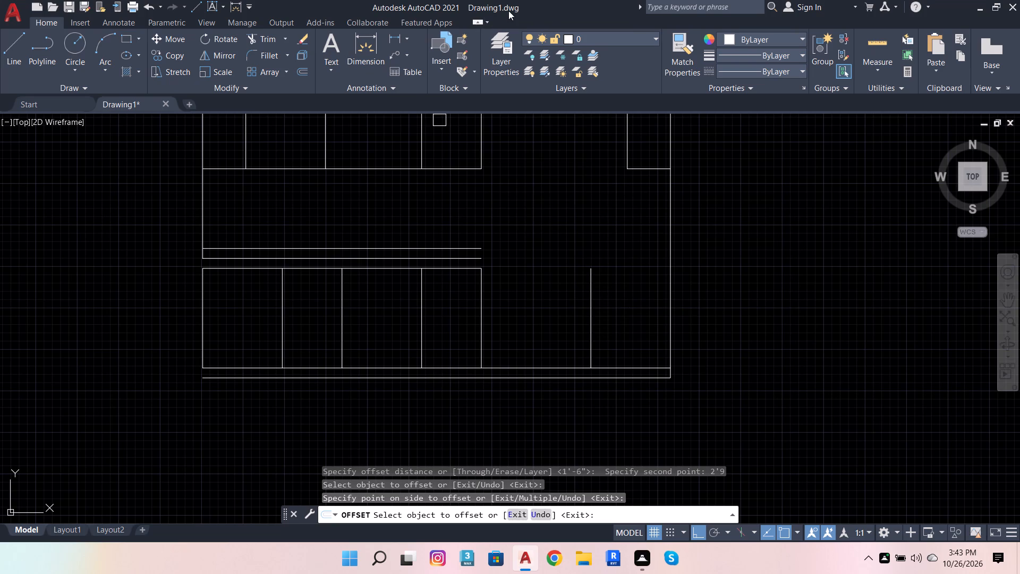
click(271, 41)
scroll(518, 251, down, 1)
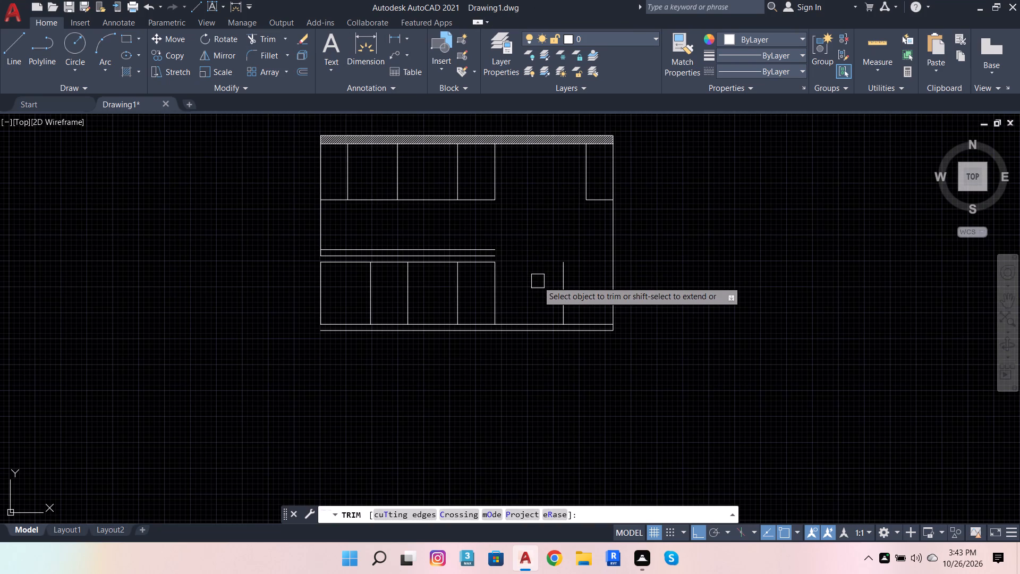
shift+click(559, 286)
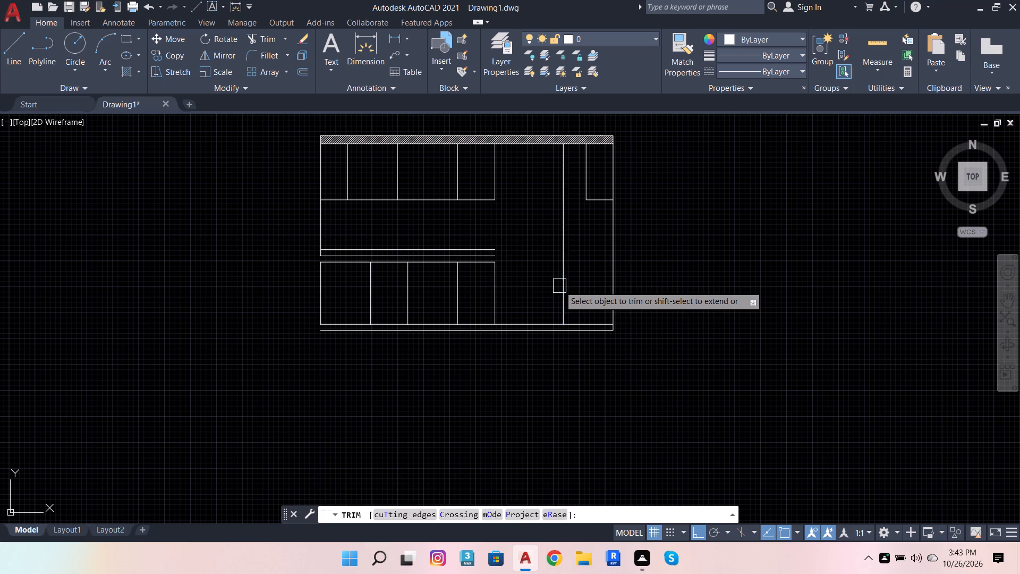
Extend the frame's left side across the horizontal-line gap and the lower compartments' right side up to the upper compartments.
shift+click(321, 235)
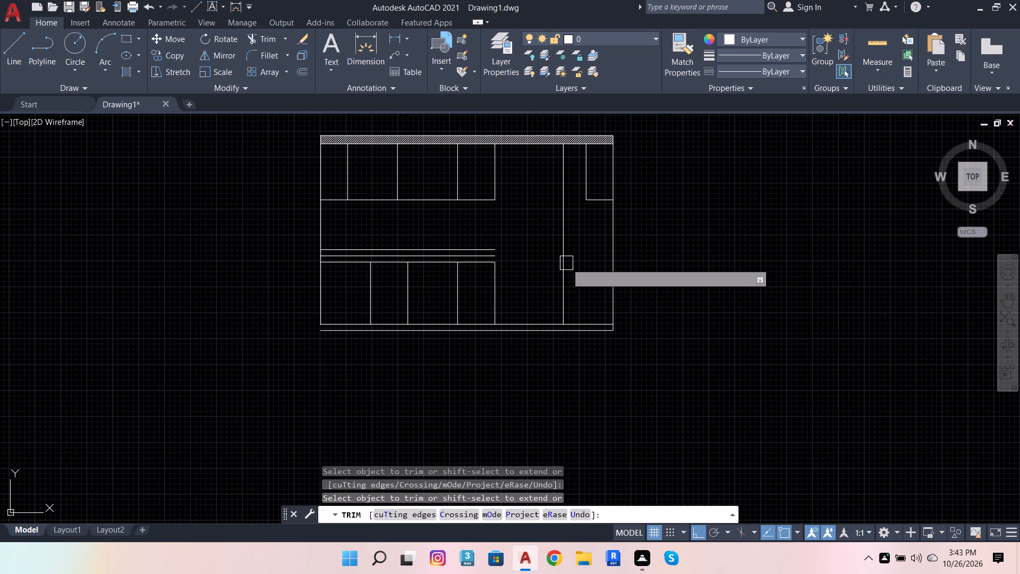
shift+click(495, 288)
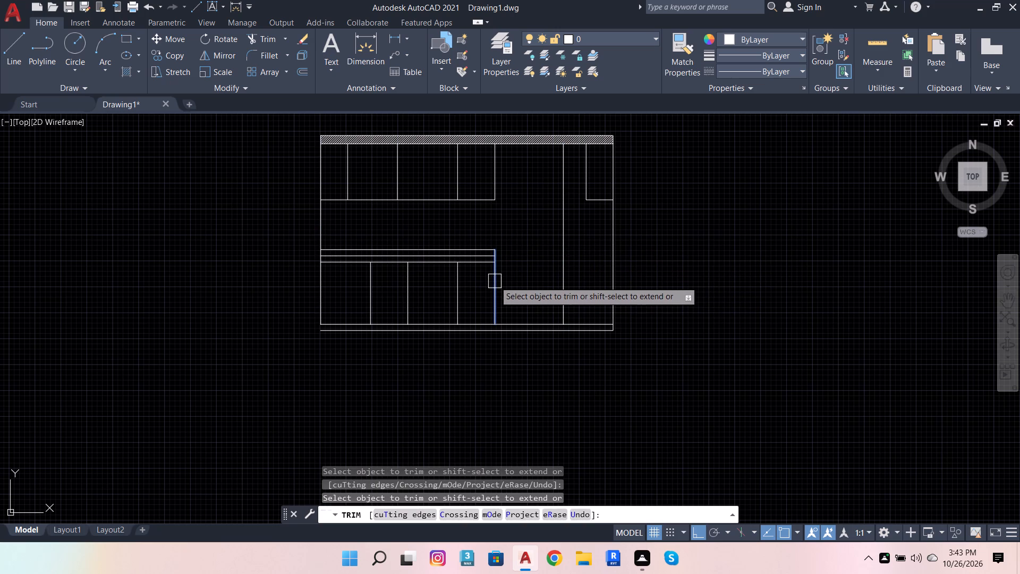
shift+click(495, 281)
shift+click(496, 275)
Hatch the area between the upper compartments and the three horizontal lines with the ANSI37 pattern.
scroll(508, 222, up, 2)
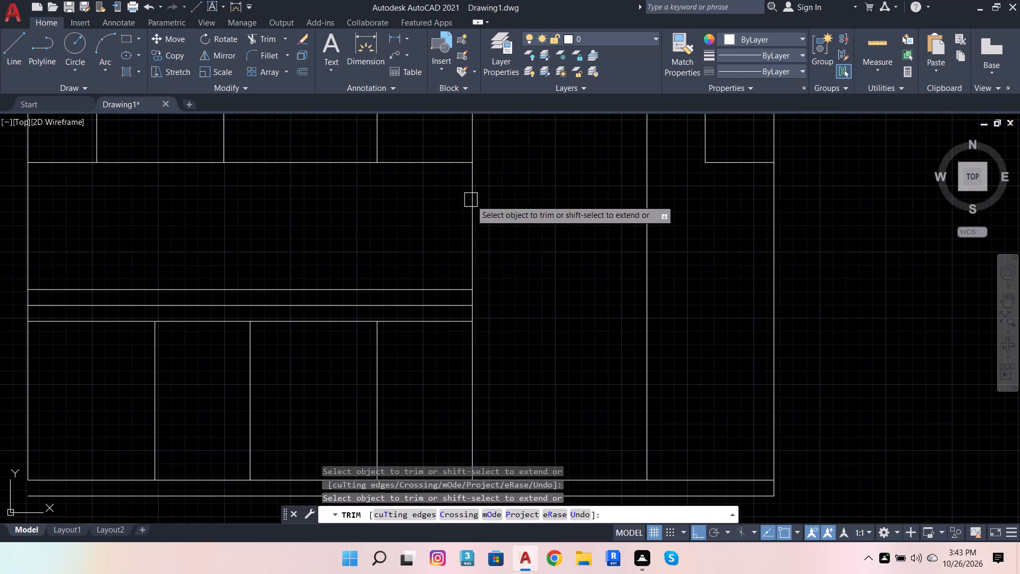
scroll(368, 228, down, 2)
scroll(310, 239, up, 2)
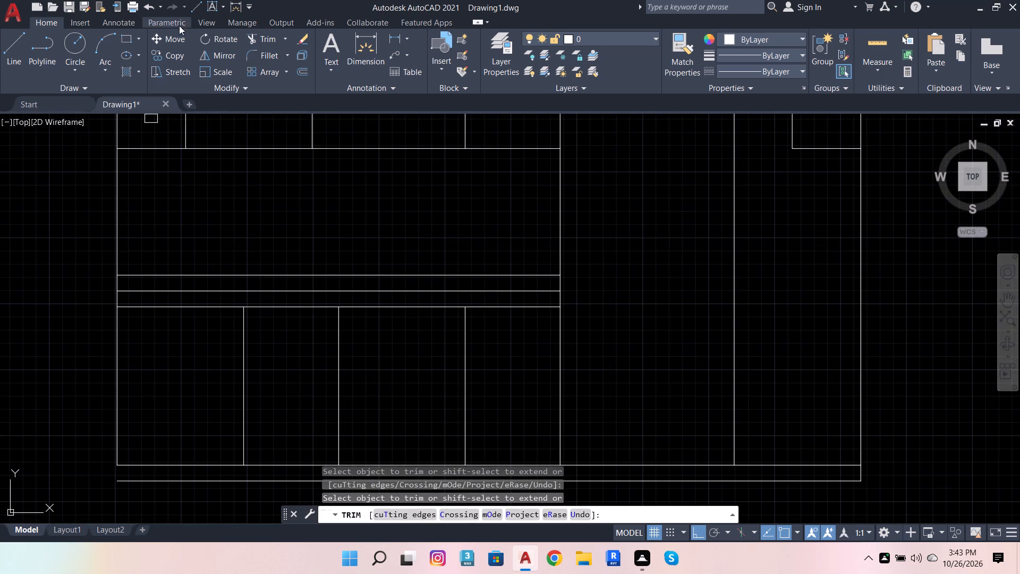
click(121, 72)
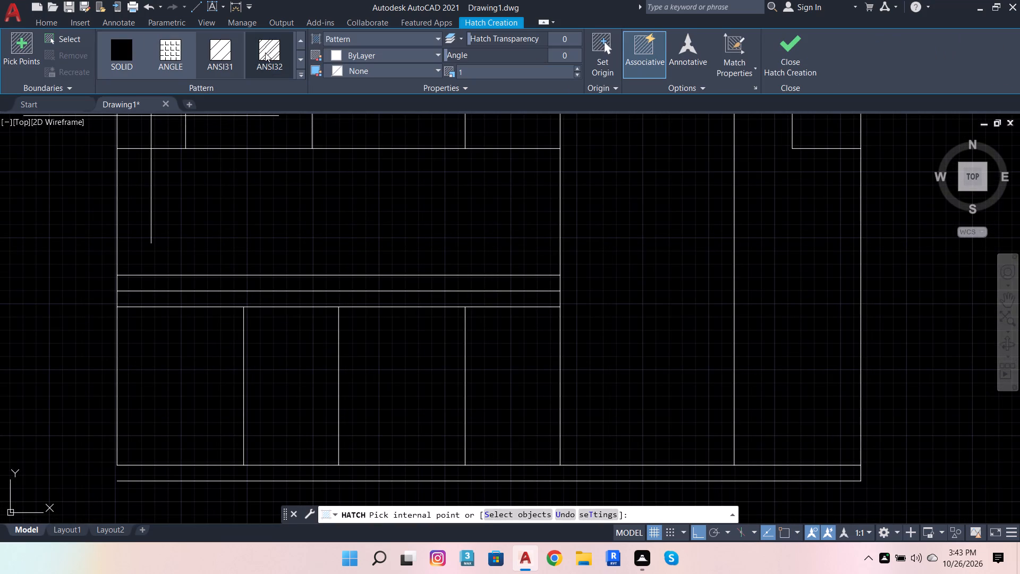
scroll(252, 77, down, 2)
click(130, 46)
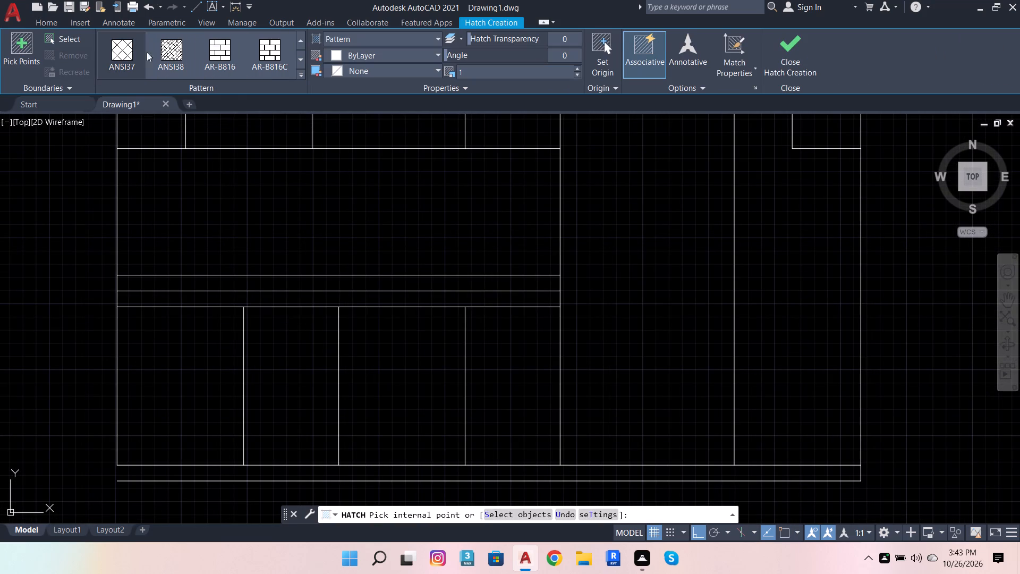
click(267, 203)
key(Escape)
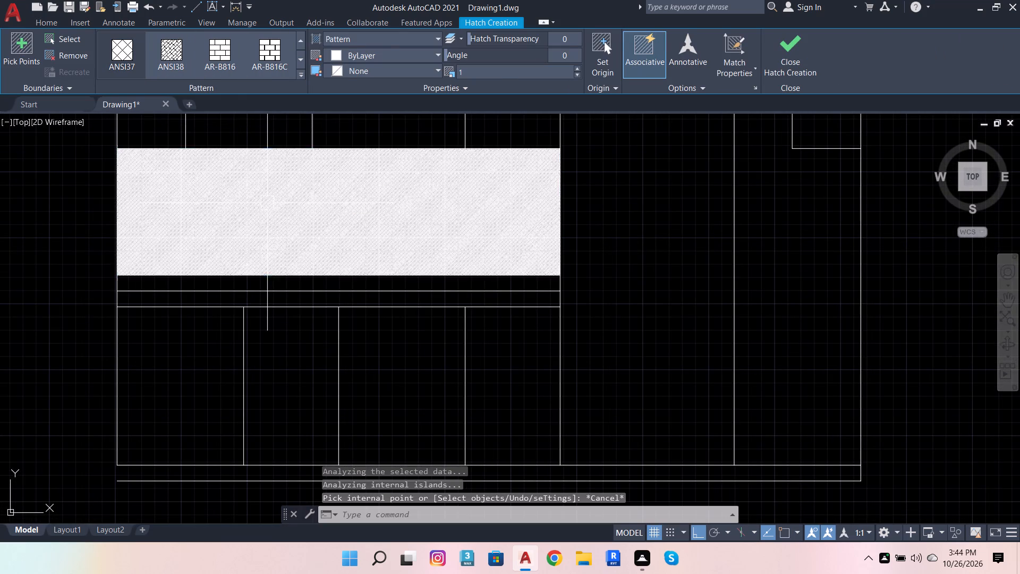
Try scales of 4 and 6 on the ANSI37 hatch, settle on a scale of 8, and close the hatch editor.
scroll(415, 193, up, 2)
double_click(418, 213)
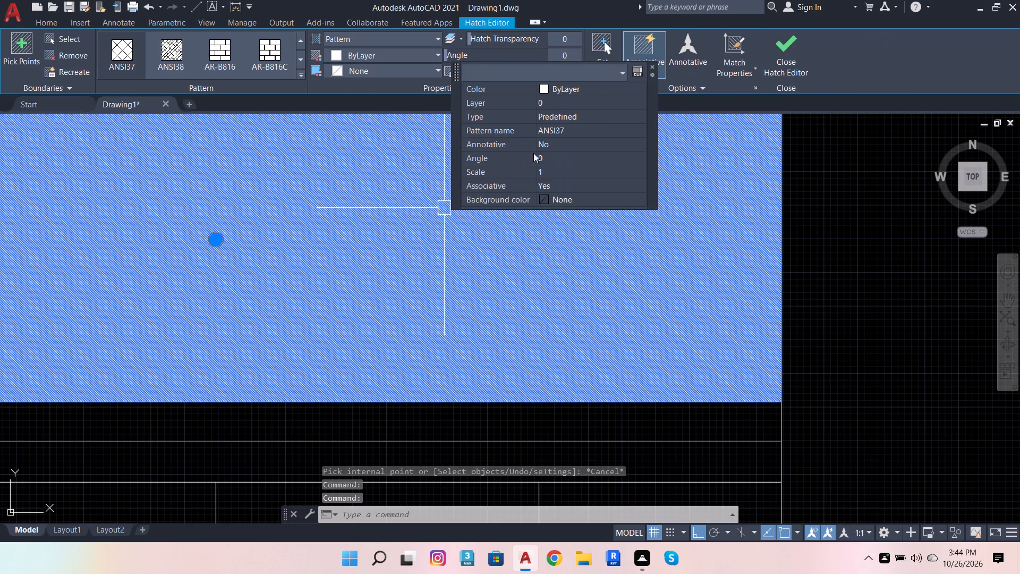
click(551, 166)
key(BackSpace)
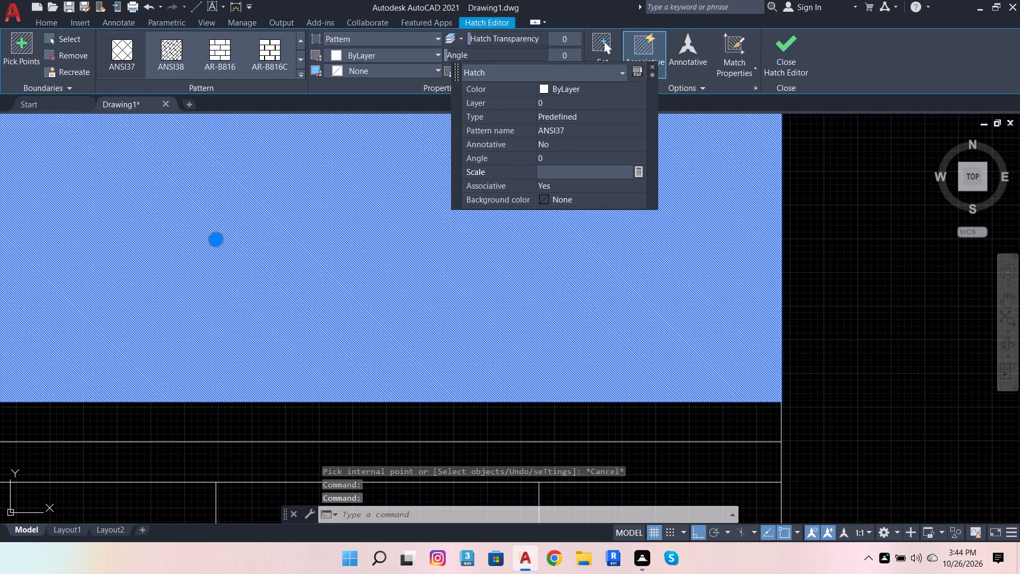
key(4)
key(Return)
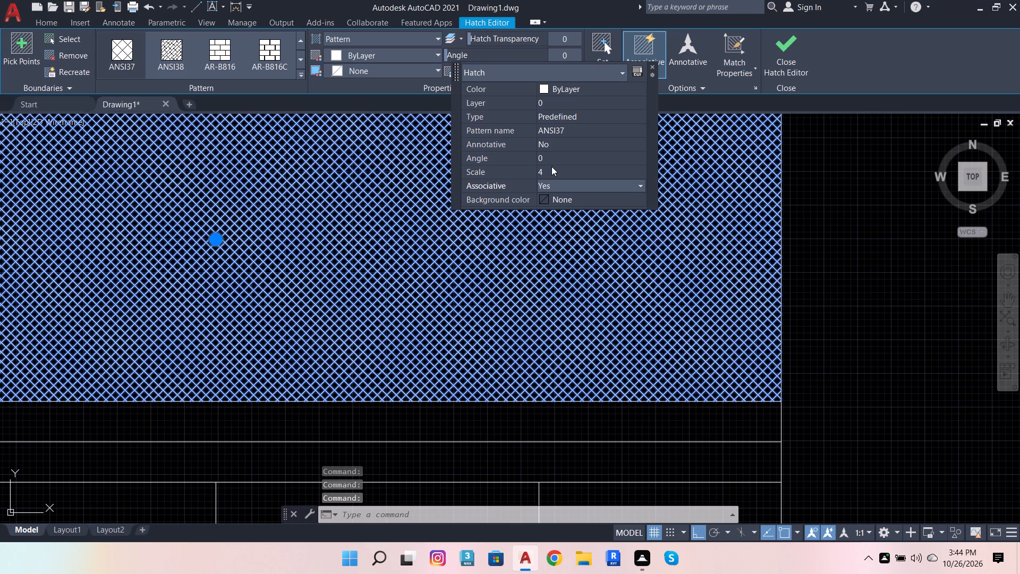
click(579, 168)
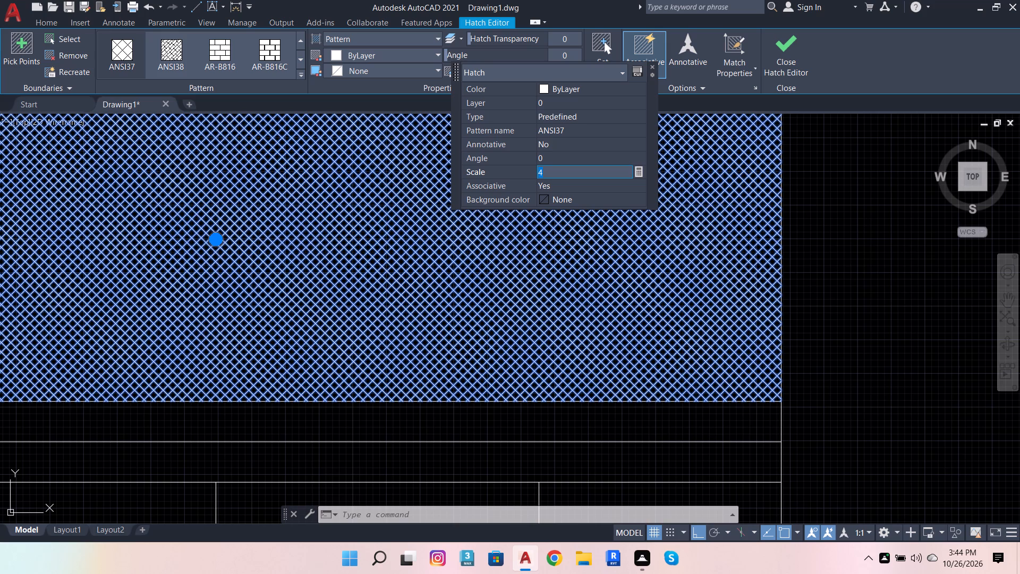
key(6)
key(Return)
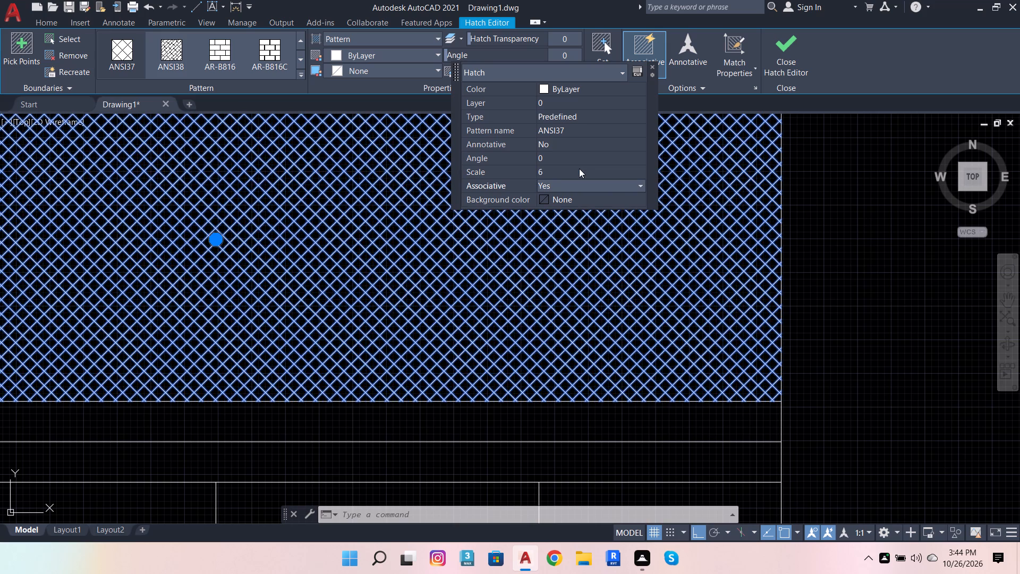
click(578, 169)
key(8)
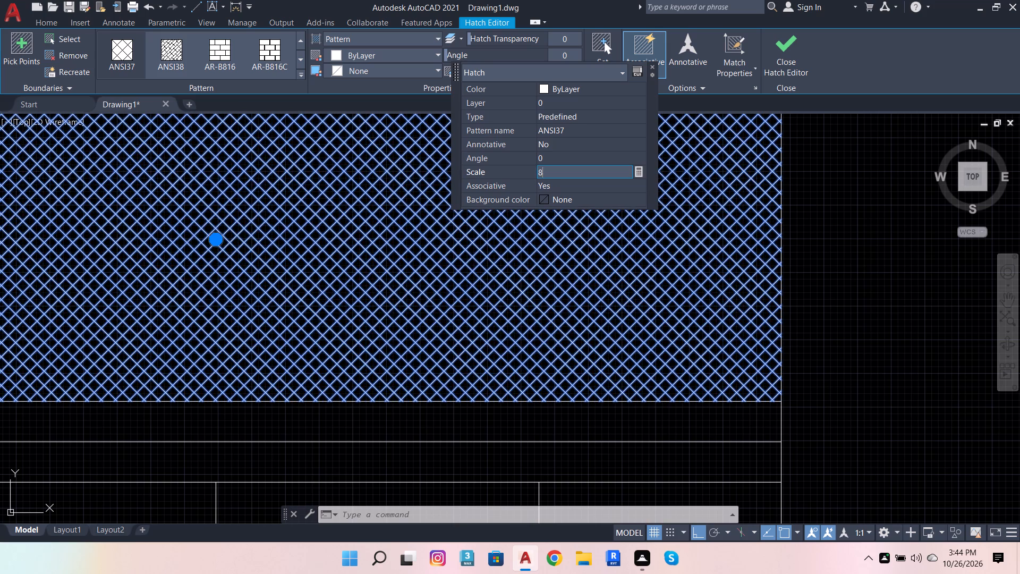
key(Return)
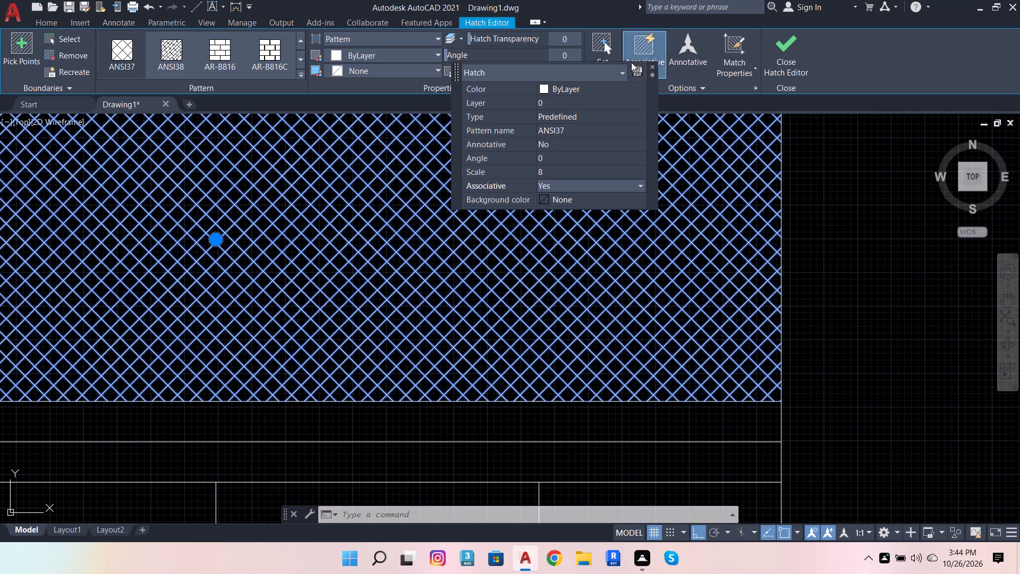
click(650, 66)
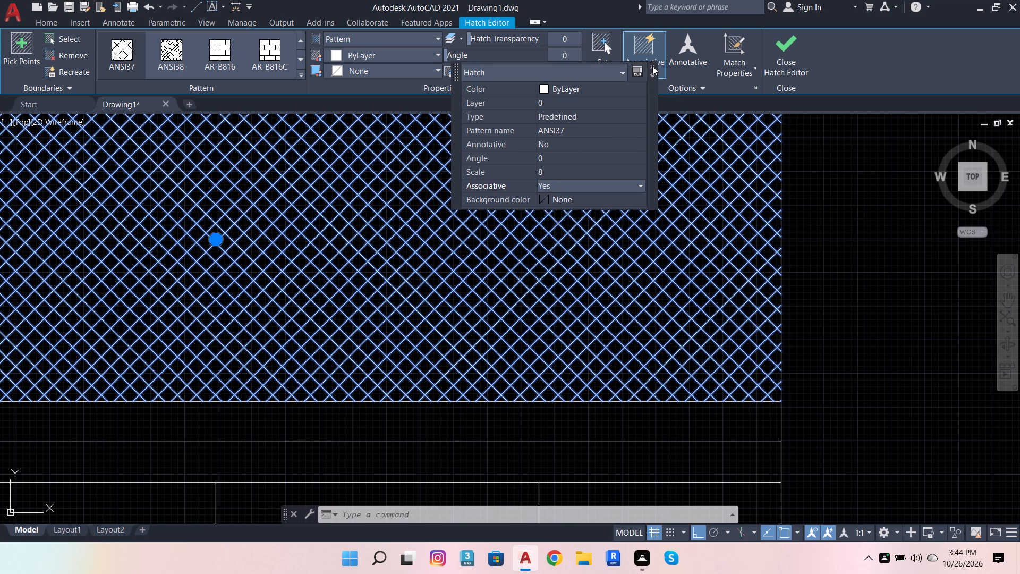
click(652, 66)
click(780, 60)
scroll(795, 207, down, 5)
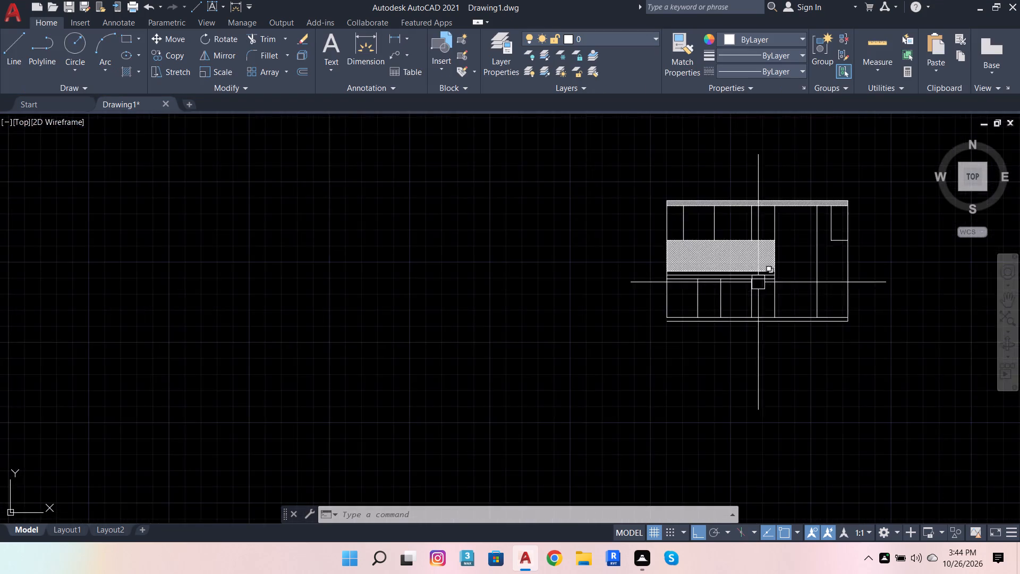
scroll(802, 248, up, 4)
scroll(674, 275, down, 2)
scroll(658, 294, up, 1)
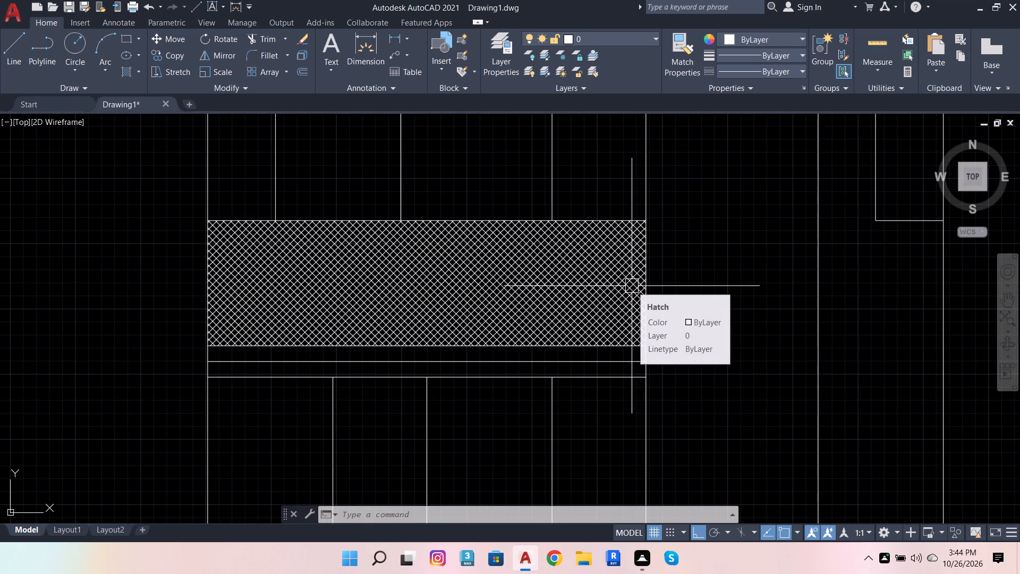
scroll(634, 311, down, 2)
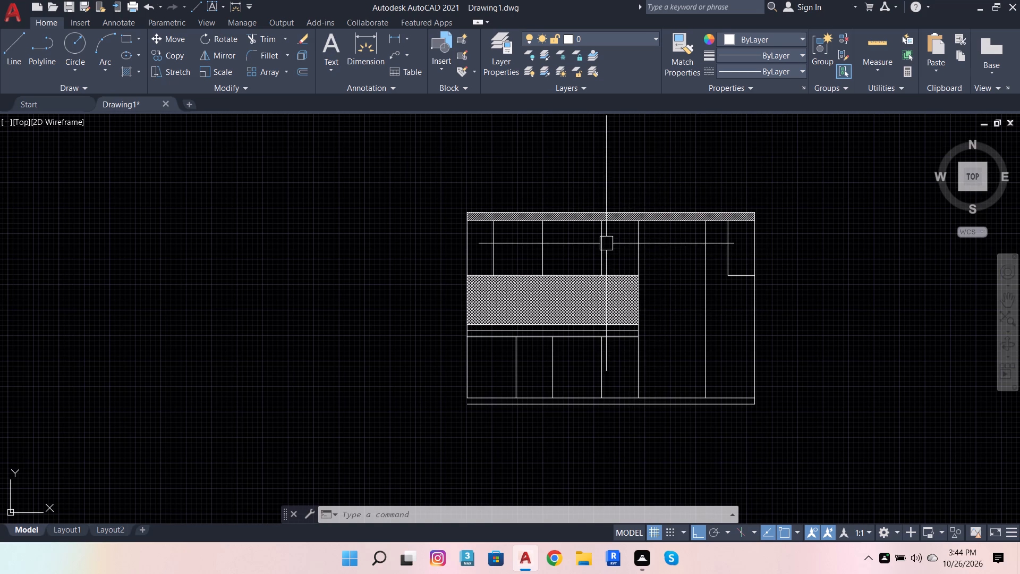
Draw a horizontal line across the third upper compartment from its left divider's midpoint and trim the excess at its right divider.
scroll(535, 229, up, 2)
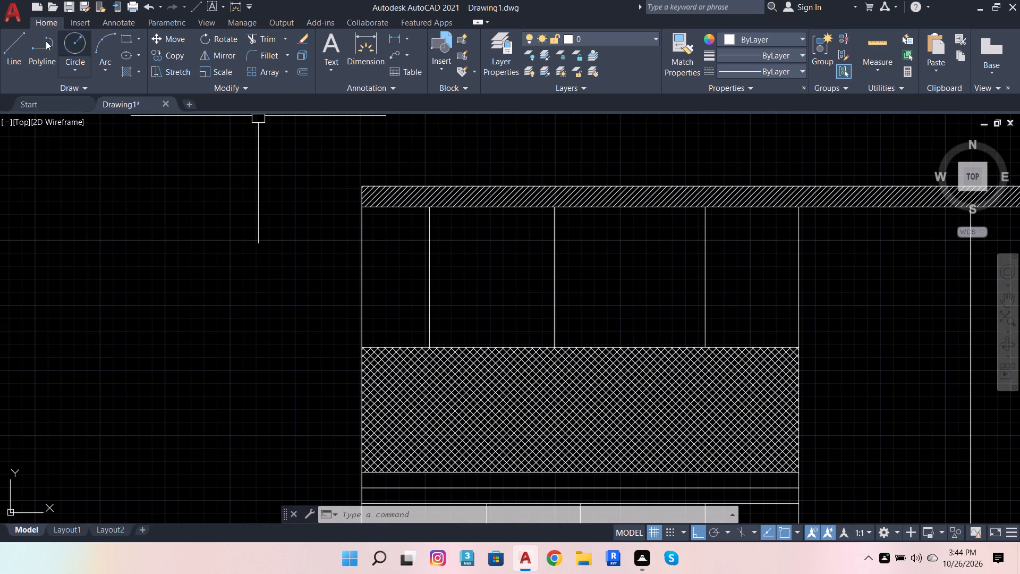
click(9, 38)
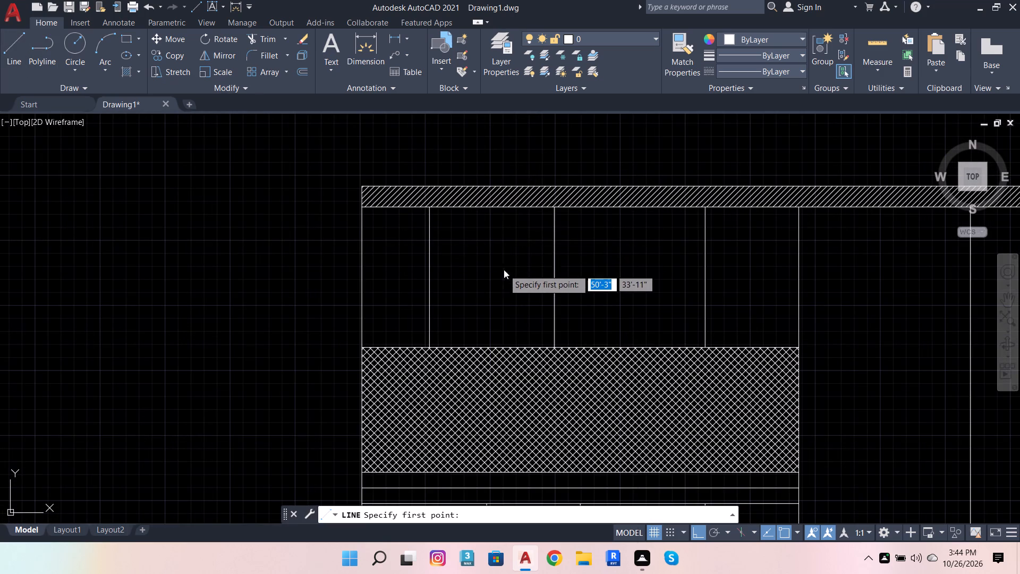
shift+right_click(504, 269)
click(556, 319)
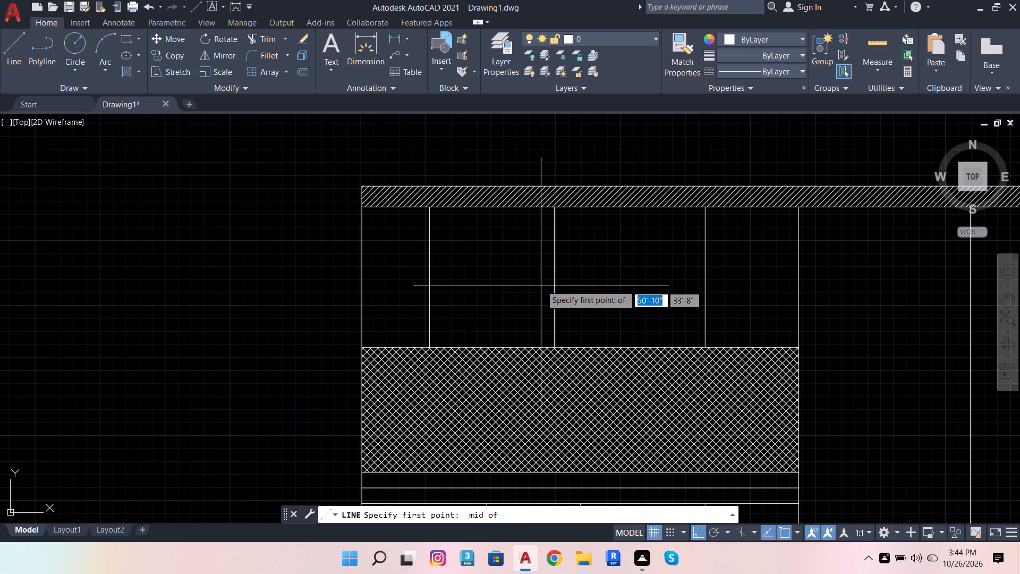
click(551, 276)
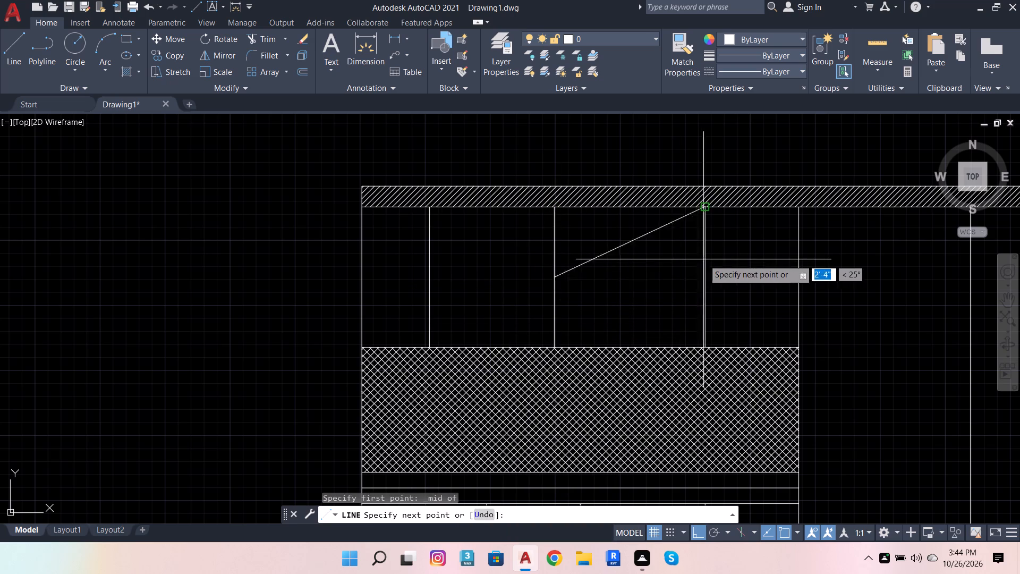
click(722, 269)
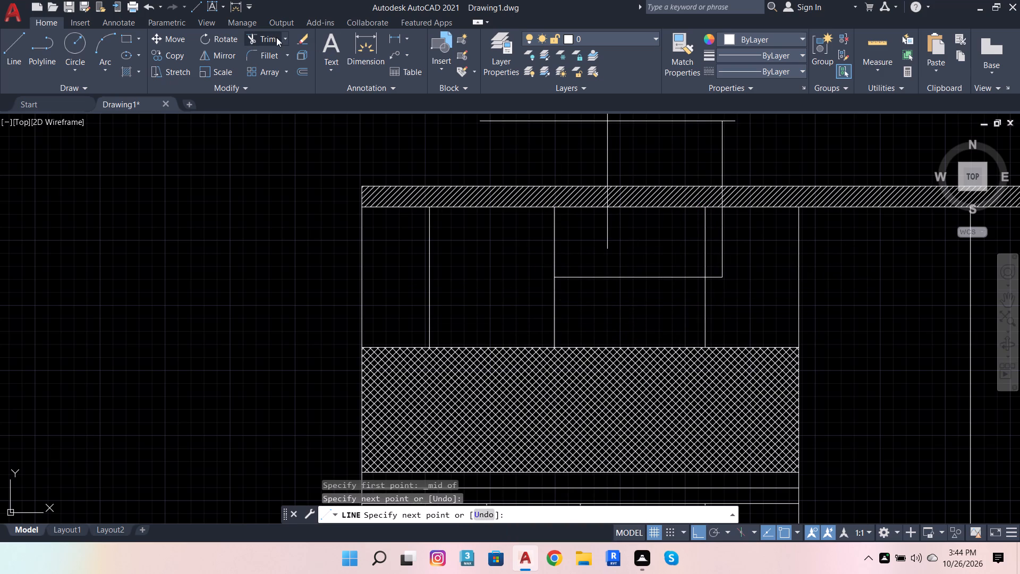
click(277, 37)
click(716, 279)
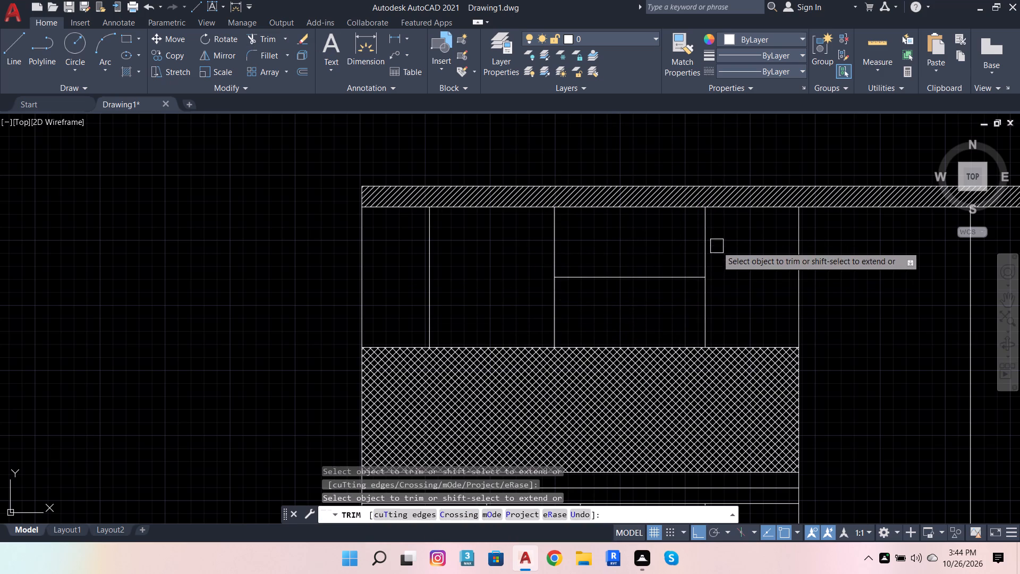
scroll(684, 260, down, 2)
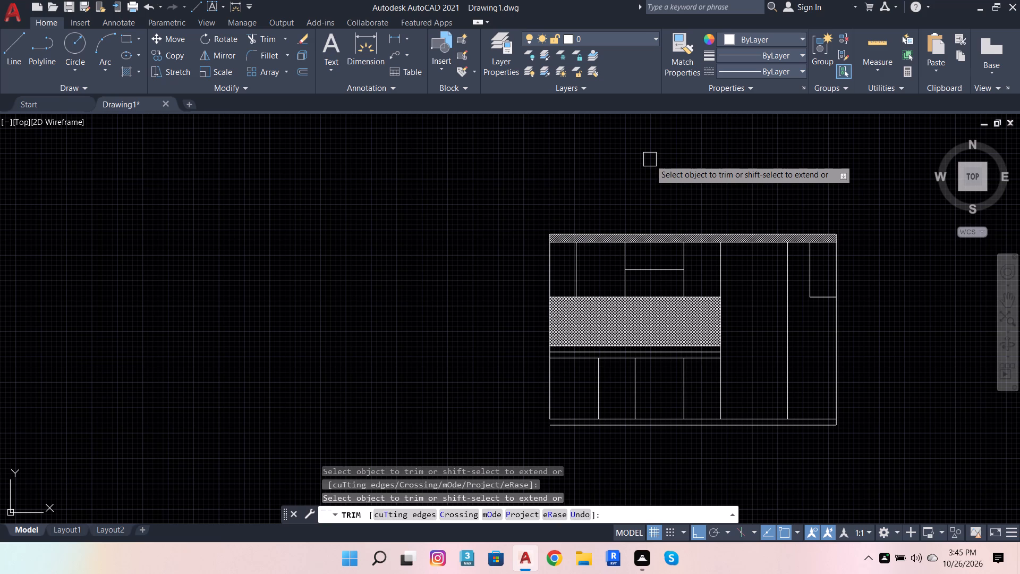
key(Escape)
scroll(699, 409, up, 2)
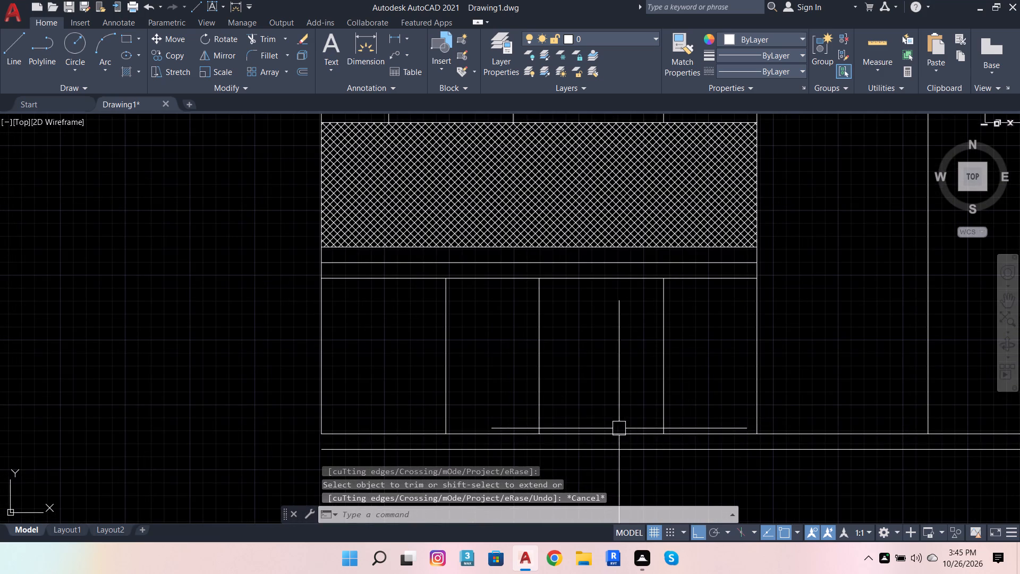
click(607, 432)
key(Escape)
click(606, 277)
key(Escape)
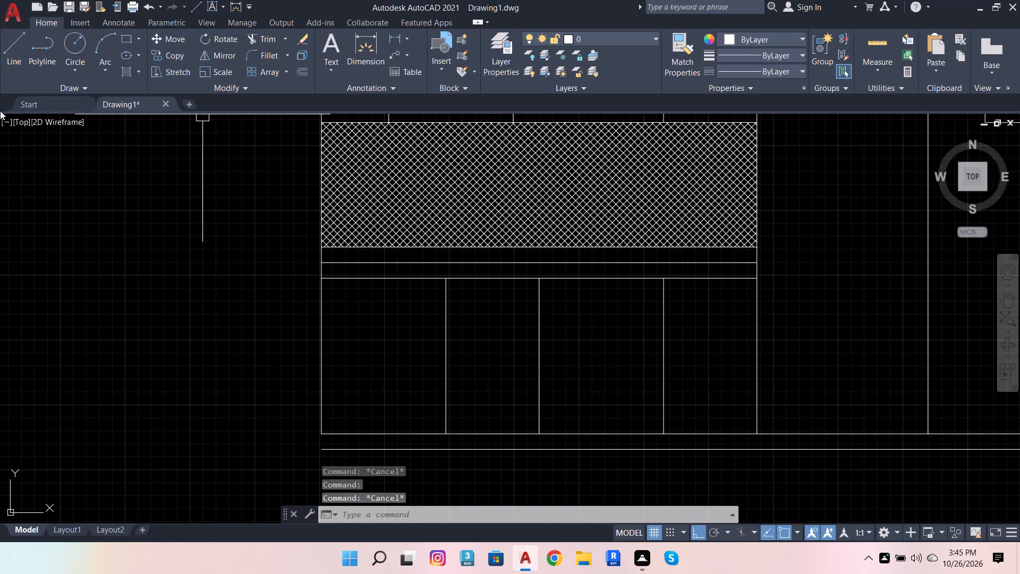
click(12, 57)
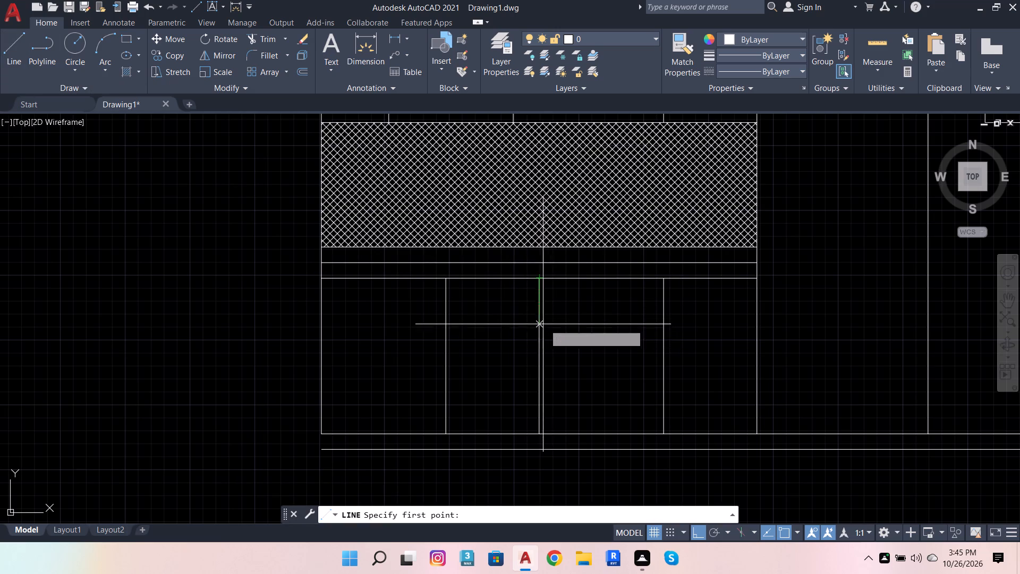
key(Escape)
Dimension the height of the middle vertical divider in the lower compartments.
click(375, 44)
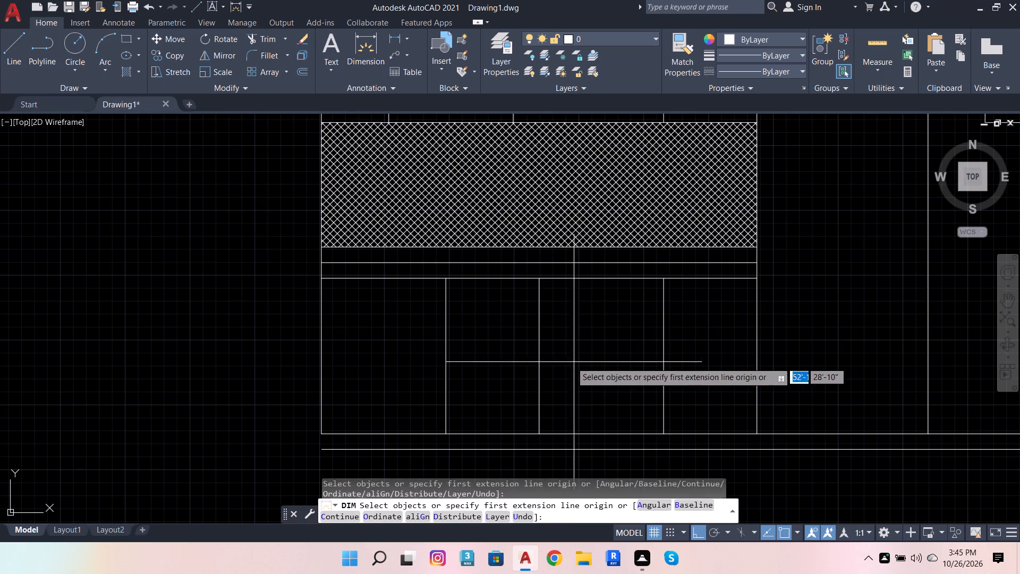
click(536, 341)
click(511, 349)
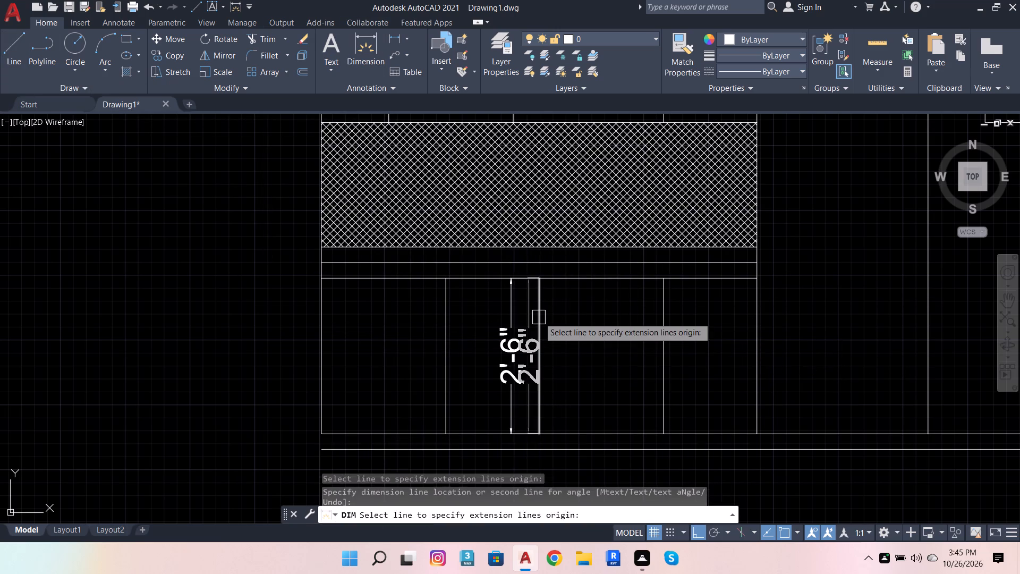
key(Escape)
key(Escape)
Offset the lowest of the three horizontal lines downward by 10 inches twice, dividing the lower compartments into rows.
click(597, 280)
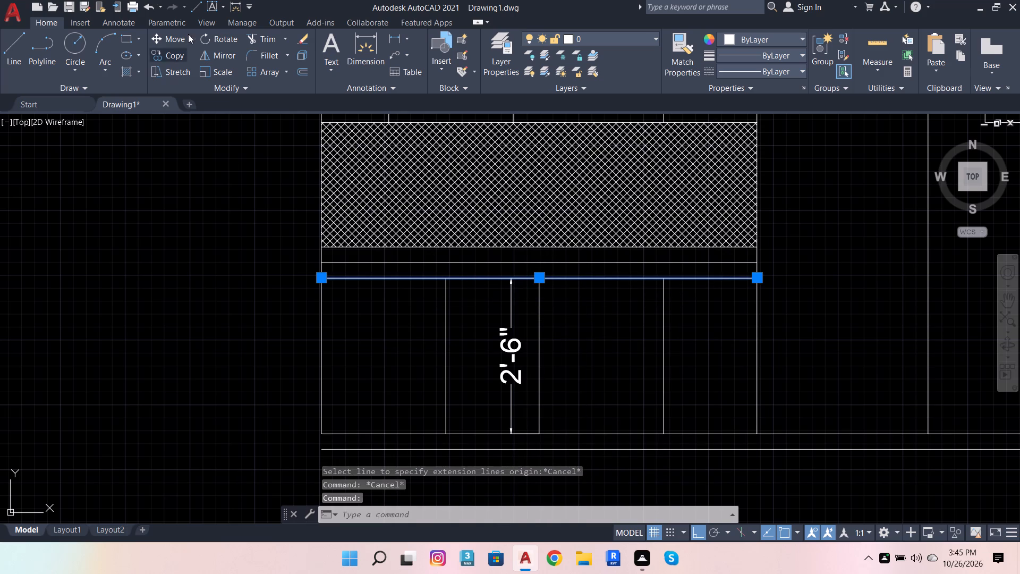
click(296, 73)
click(758, 280)
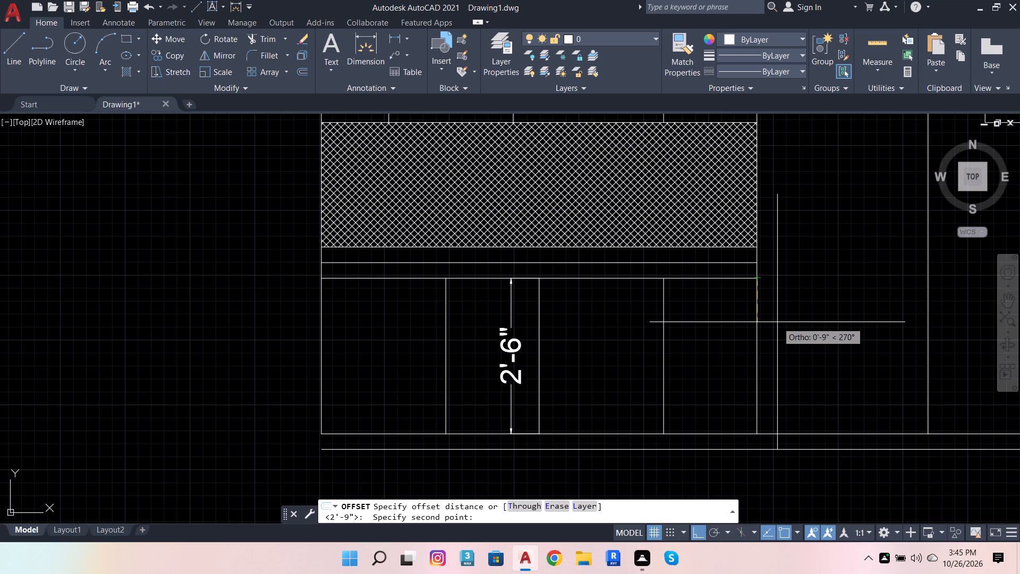
text(10)
key(Return)
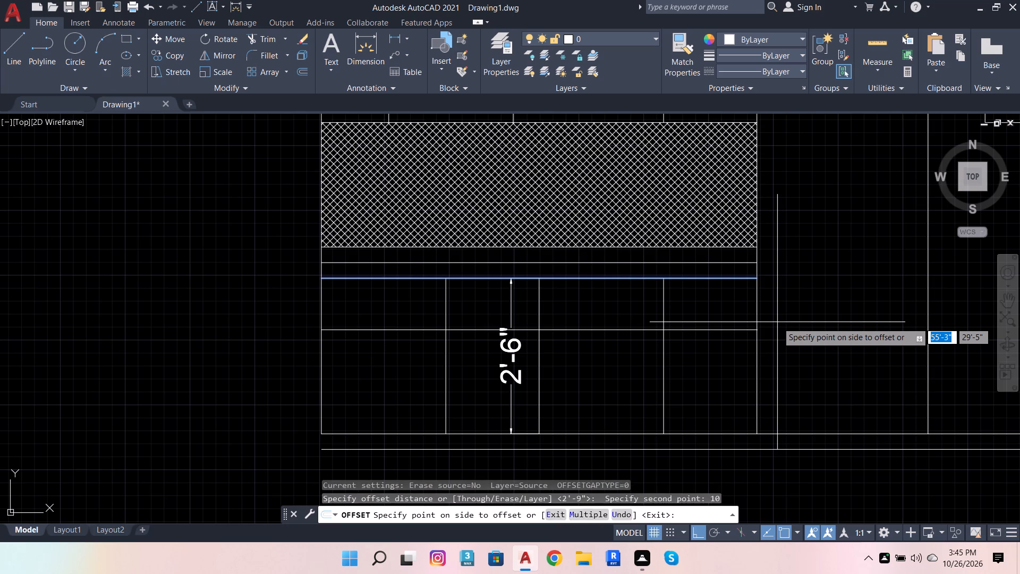
click(777, 322)
click(640, 331)
click(625, 383)
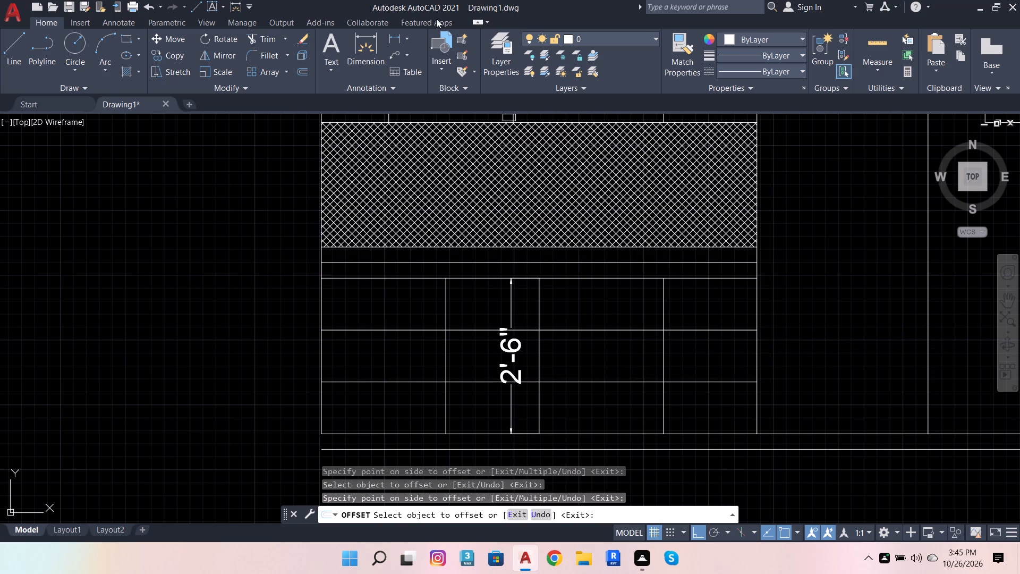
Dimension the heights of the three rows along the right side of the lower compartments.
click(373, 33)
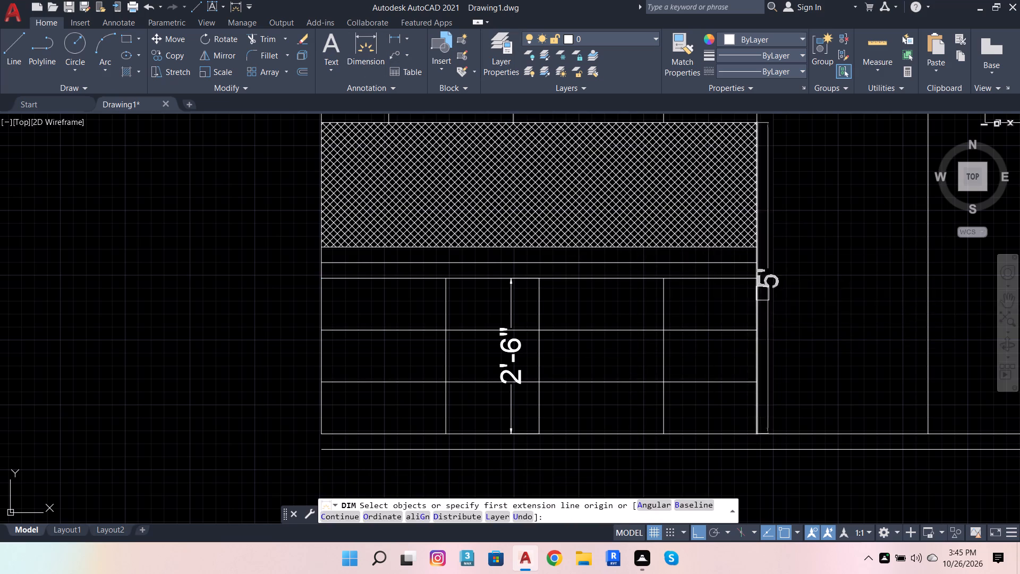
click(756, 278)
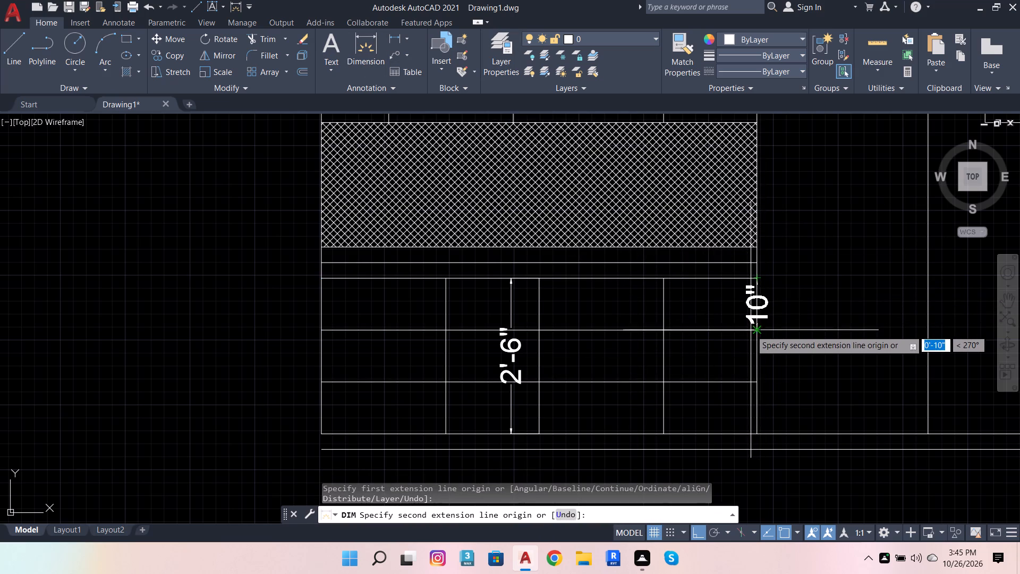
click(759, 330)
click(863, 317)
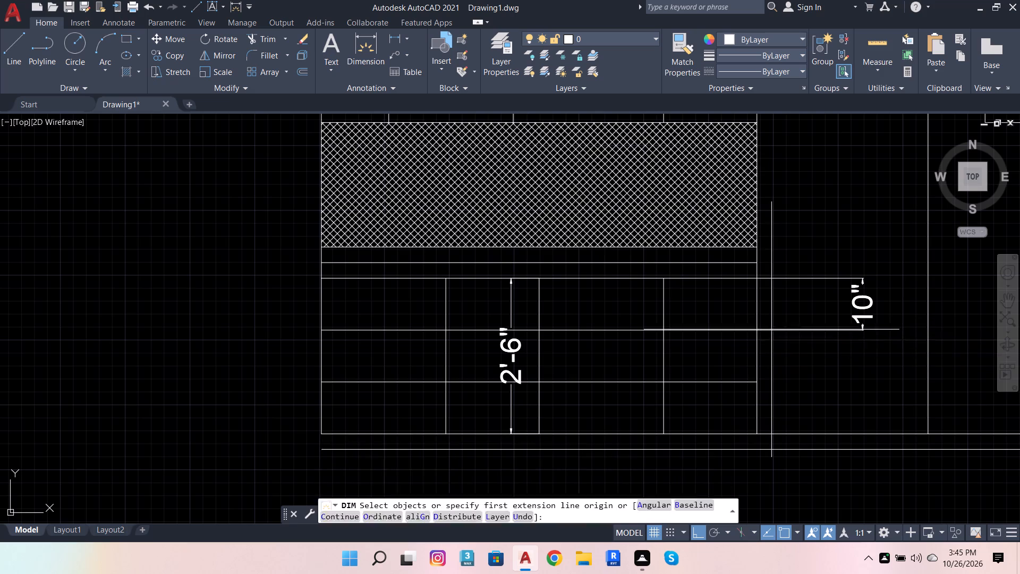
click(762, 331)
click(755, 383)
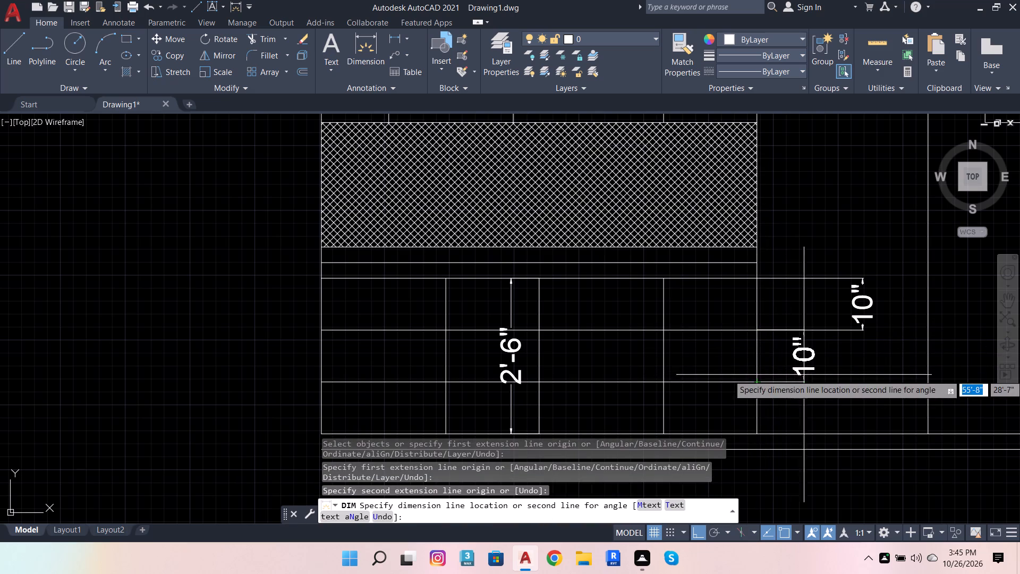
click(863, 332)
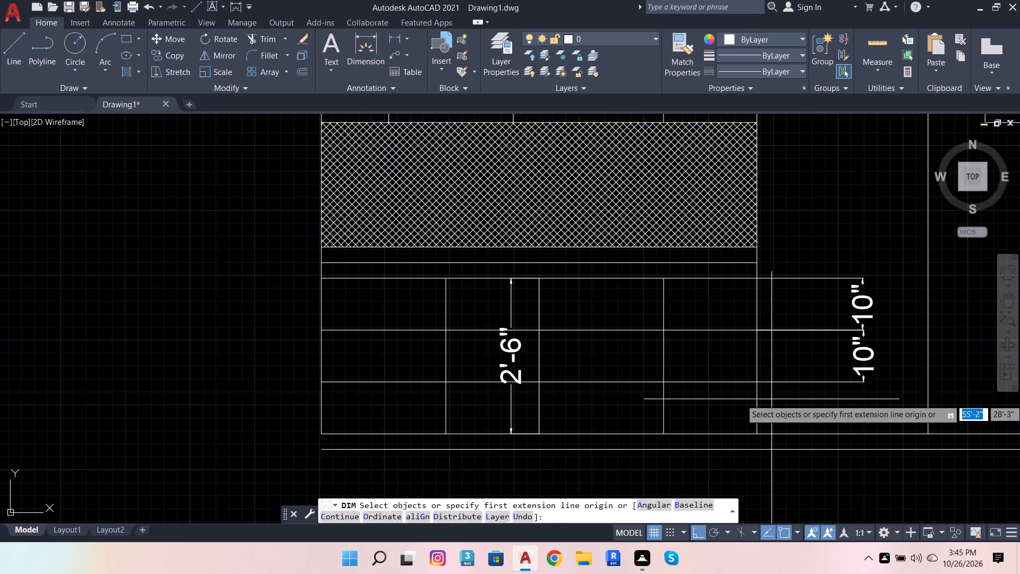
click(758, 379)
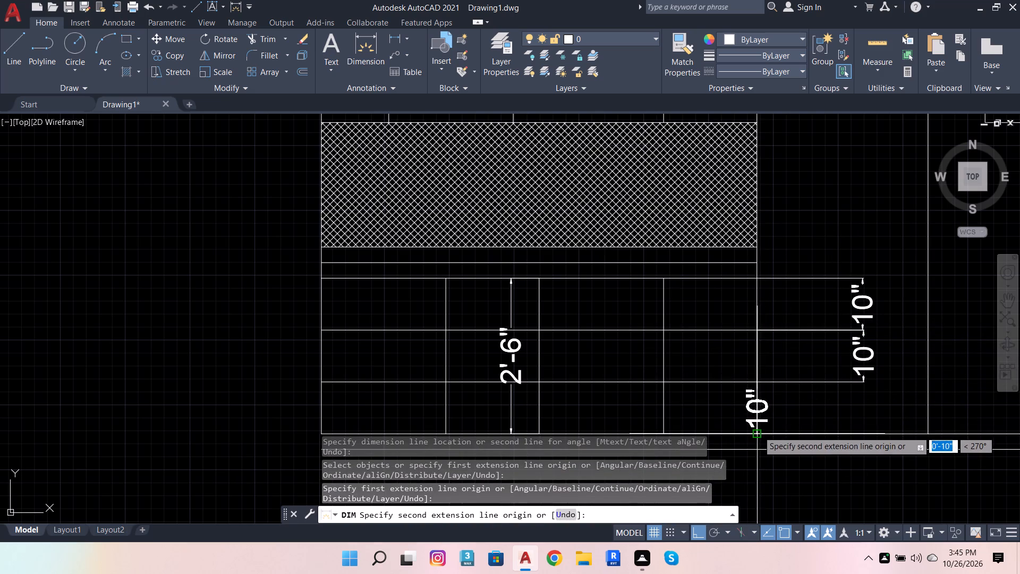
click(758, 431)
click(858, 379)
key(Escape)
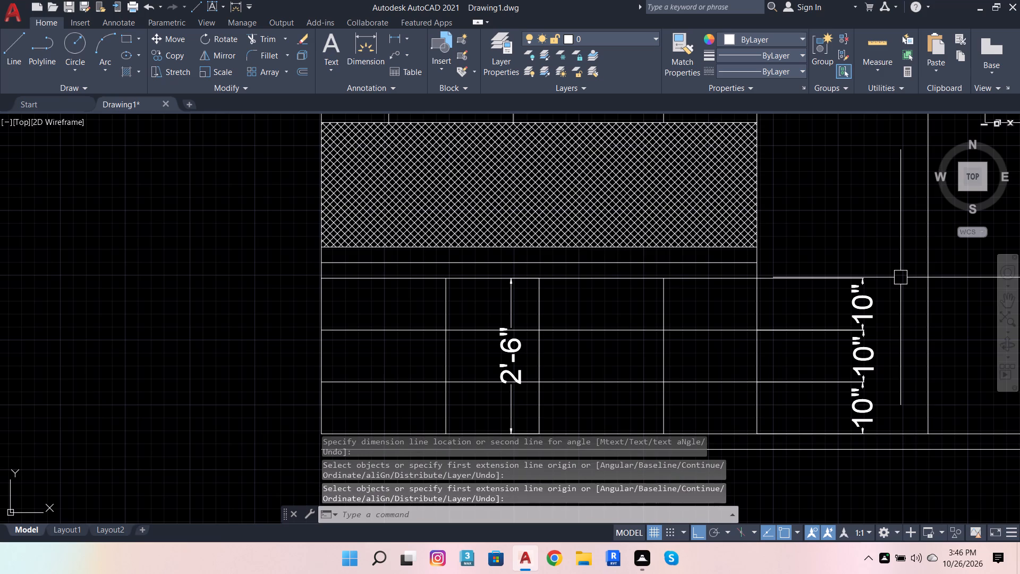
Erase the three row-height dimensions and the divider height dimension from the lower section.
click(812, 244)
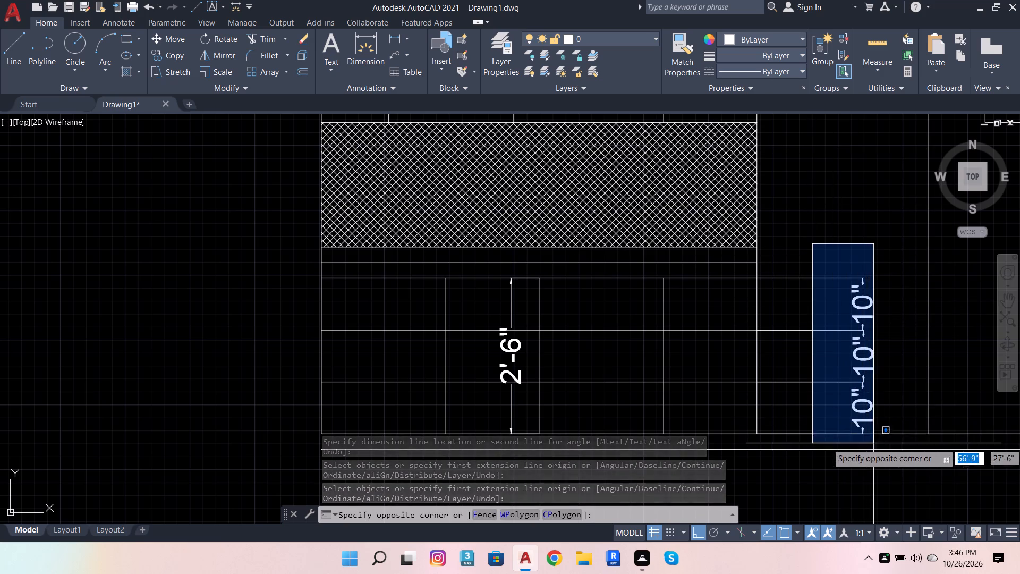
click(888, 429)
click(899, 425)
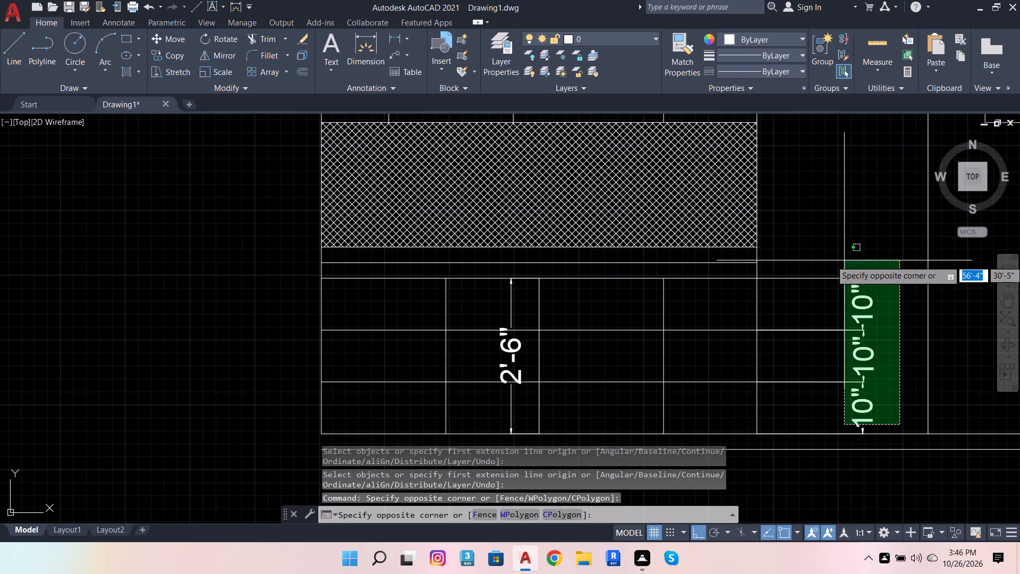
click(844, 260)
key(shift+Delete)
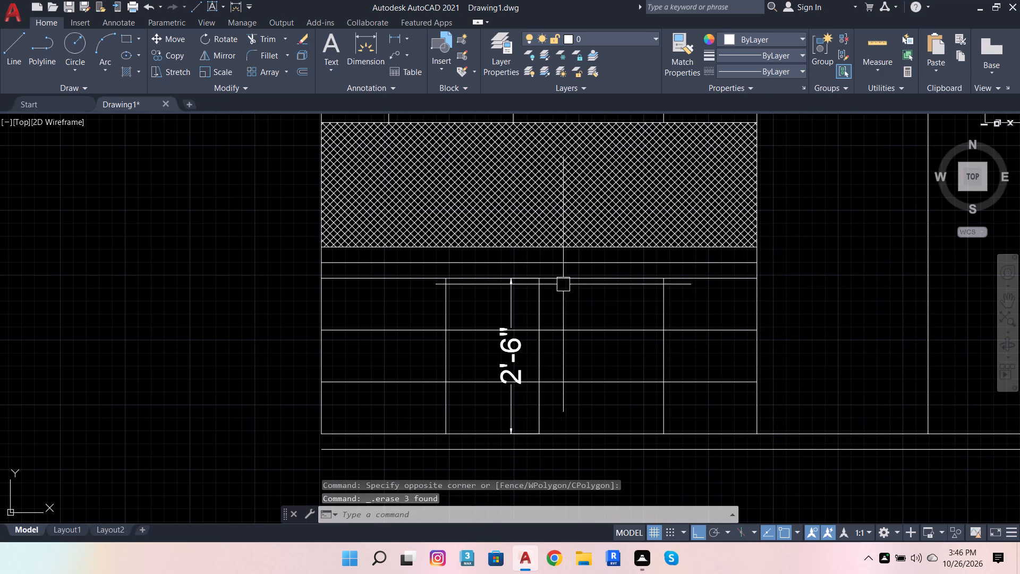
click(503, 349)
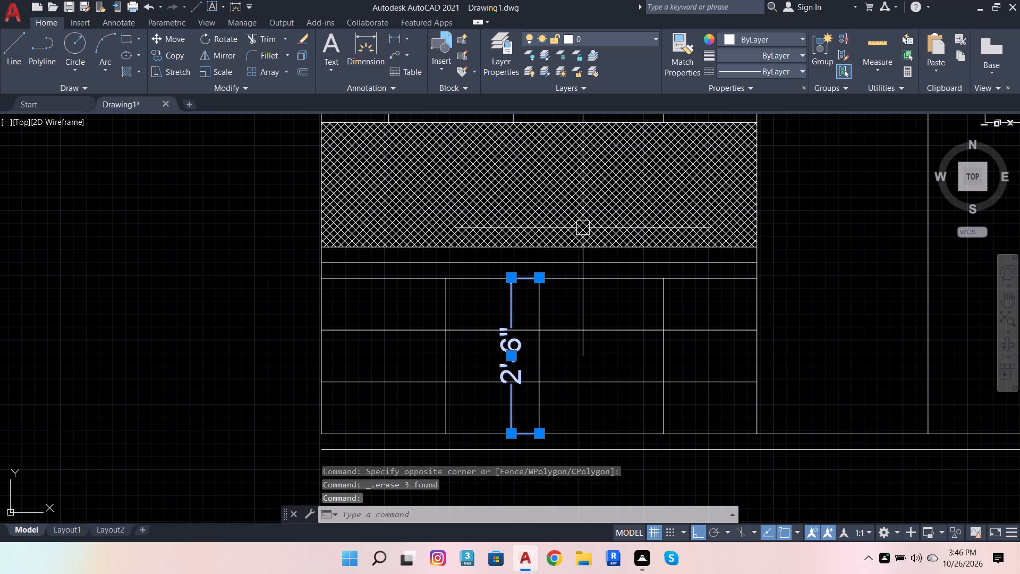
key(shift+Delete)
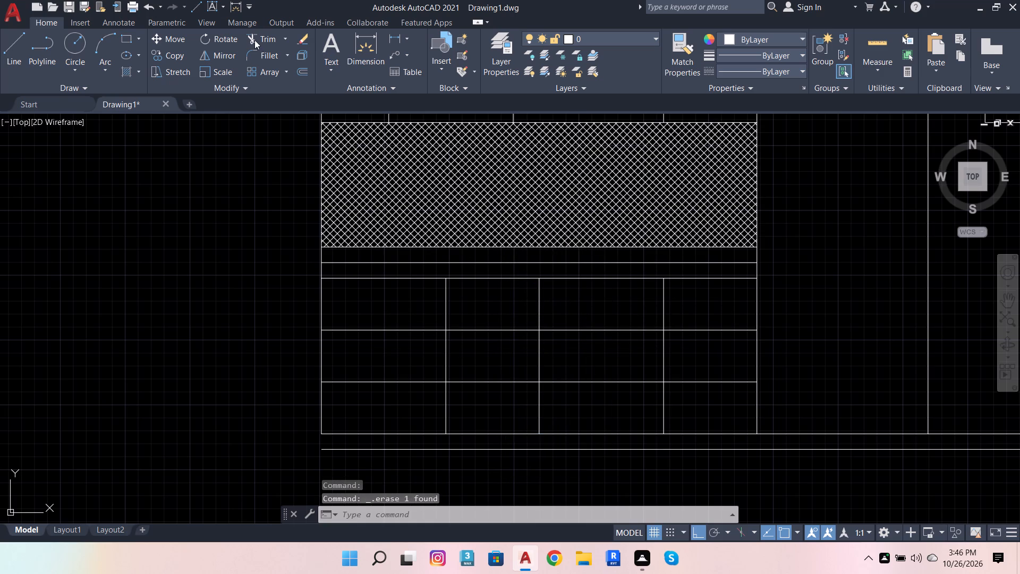
Trim the two row lines out of the first, second and fourth lower compartments, keeping them only in the third.
click(259, 41)
click(511, 312)
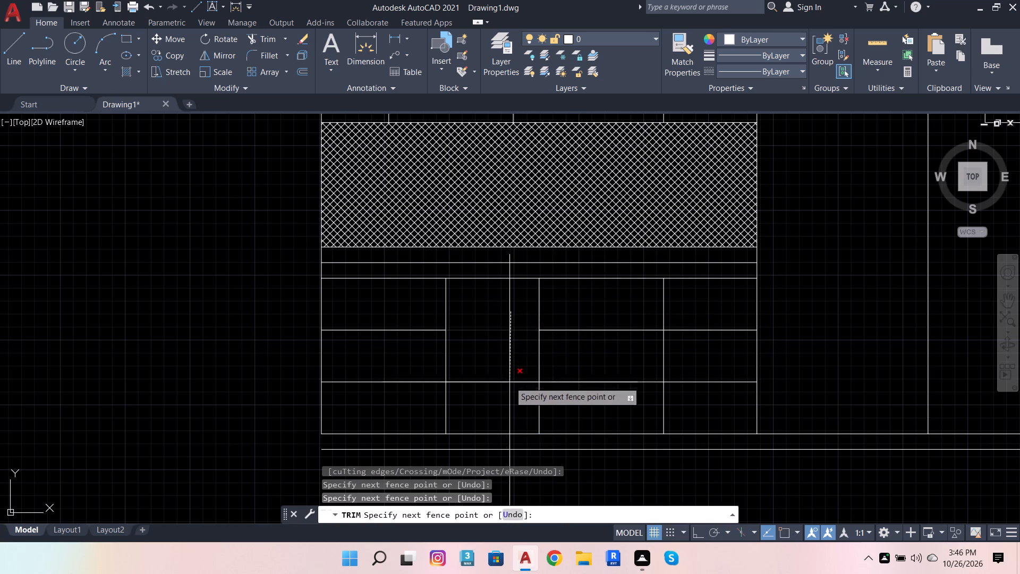
click(509, 386)
click(689, 317)
click(700, 404)
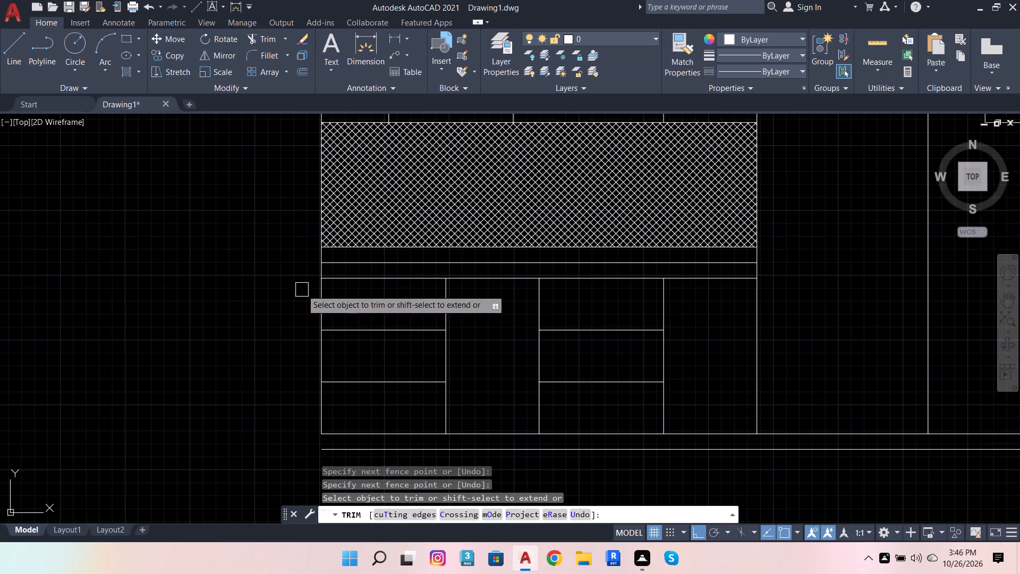
click(360, 309)
click(378, 394)
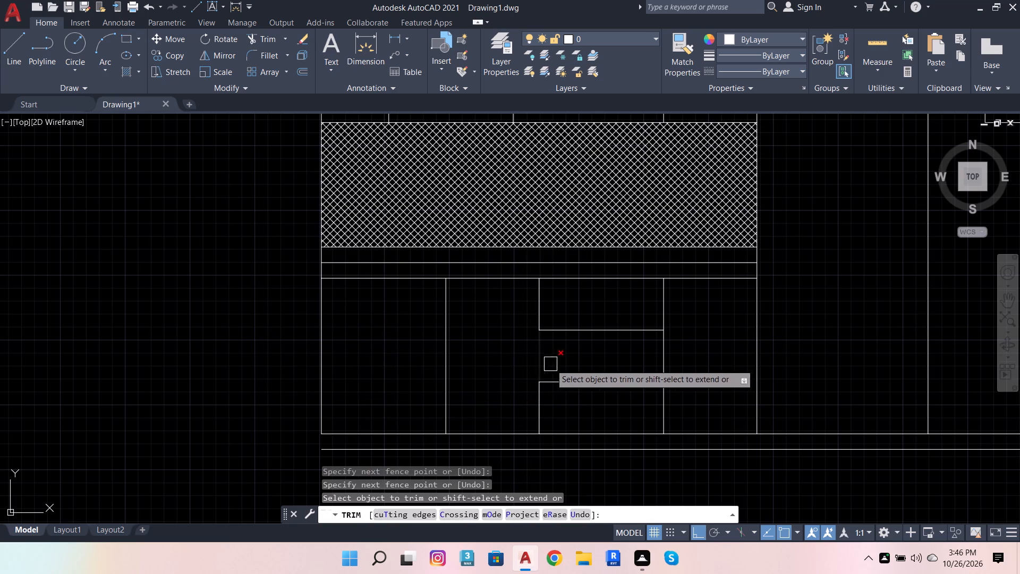
key(Escape)
Offset the upper row line of the third lower compartment upward by 0.3 inches.
click(597, 334)
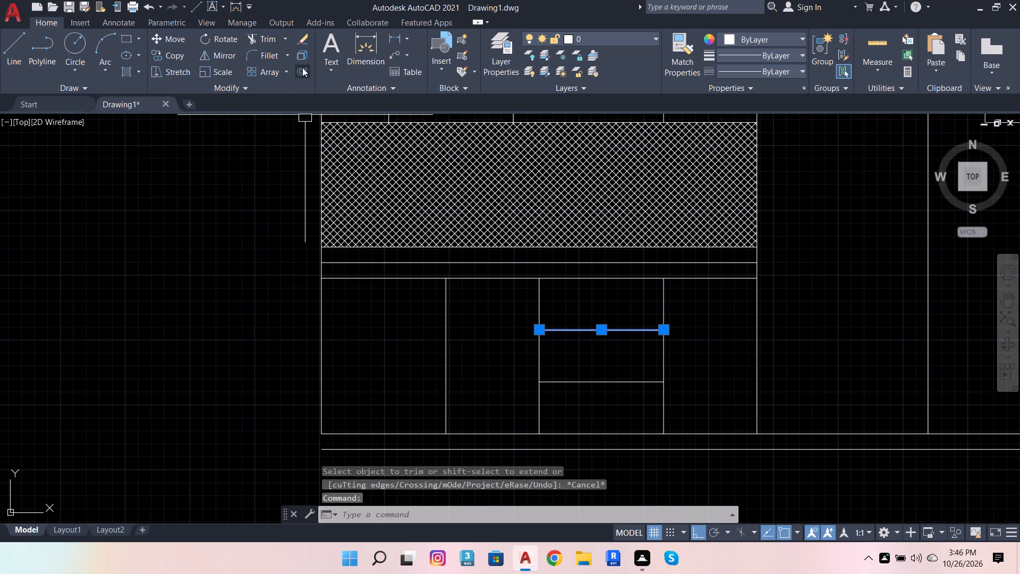
click(305, 70)
click(542, 327)
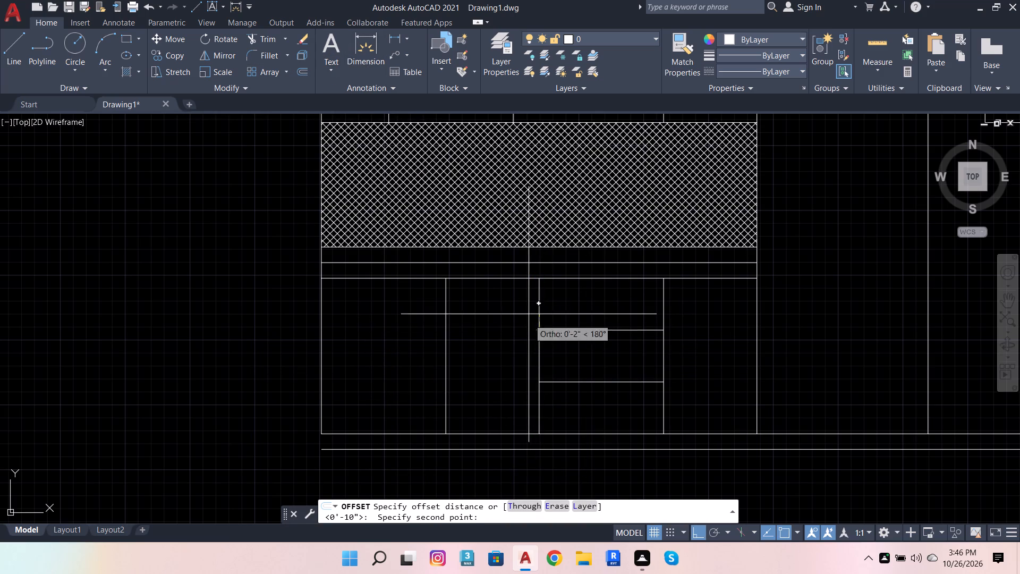
text(.3)
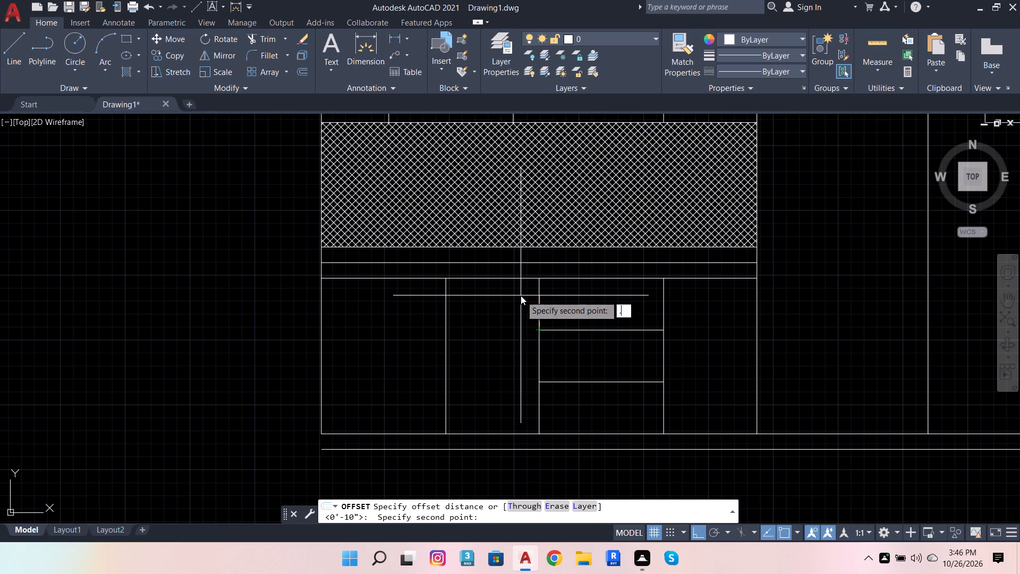
key(Return)
click(521, 296)
scroll(623, 341, up, 2)
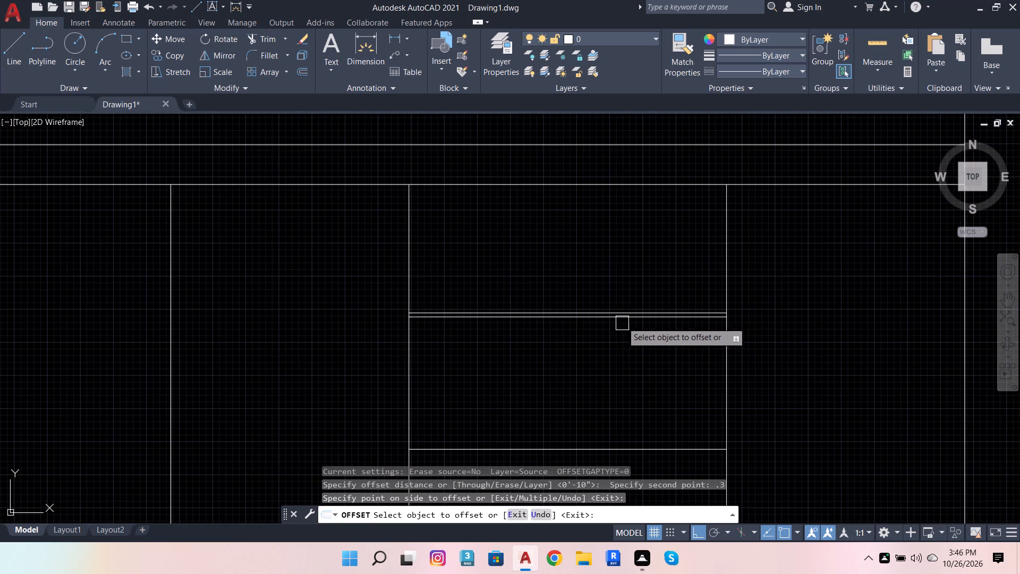
Offset the third lower compartment's upper row line downward and its lower row line both upward and downward by 0.3 inches.
click(611, 323)
click(617, 354)
scroll(663, 357, down, 2)
scroll(649, 399, up, 2)
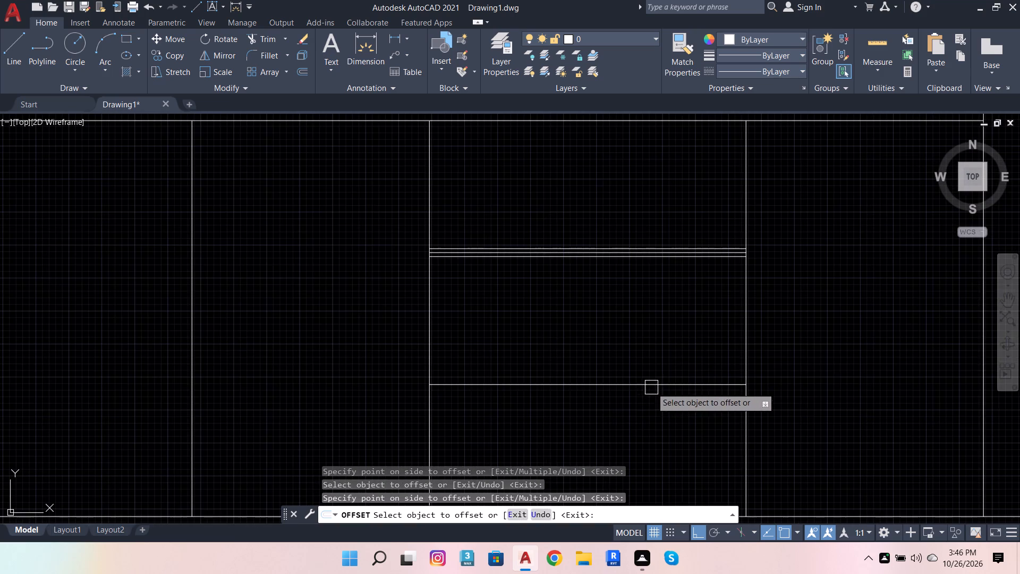
click(651, 387)
drag(630, 337, 630, 343)
drag(625, 389, 627, 395)
click(626, 399)
key(Escape)
Erase the original middle line from each group of three row lines in the third lower compartment.
scroll(646, 387, up, 1)
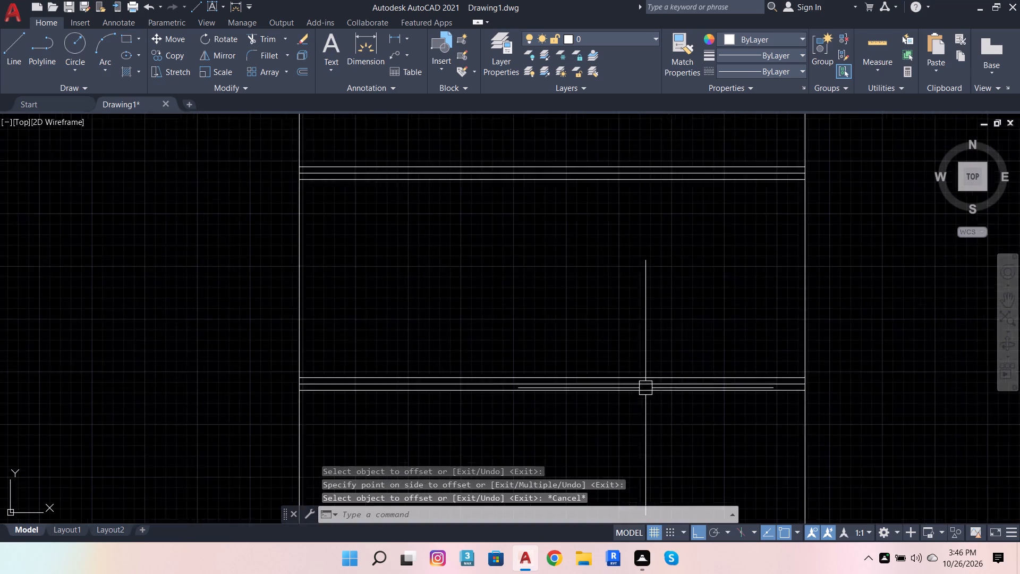
scroll(645, 388, up, 2)
click(640, 385)
scroll(634, 420, down, 4)
scroll(642, 331, up, 3)
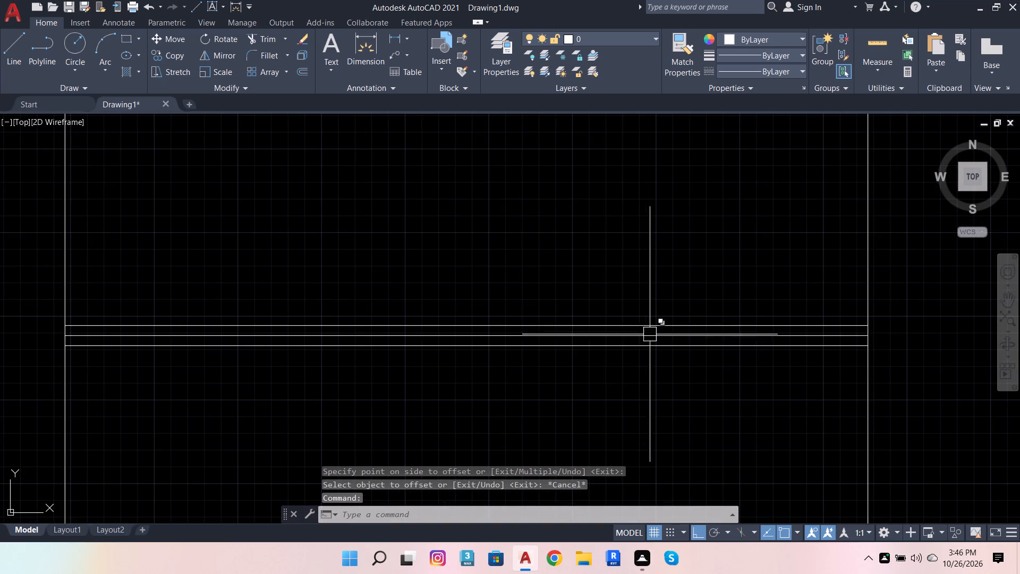
click(651, 336)
key(shift+Delete)
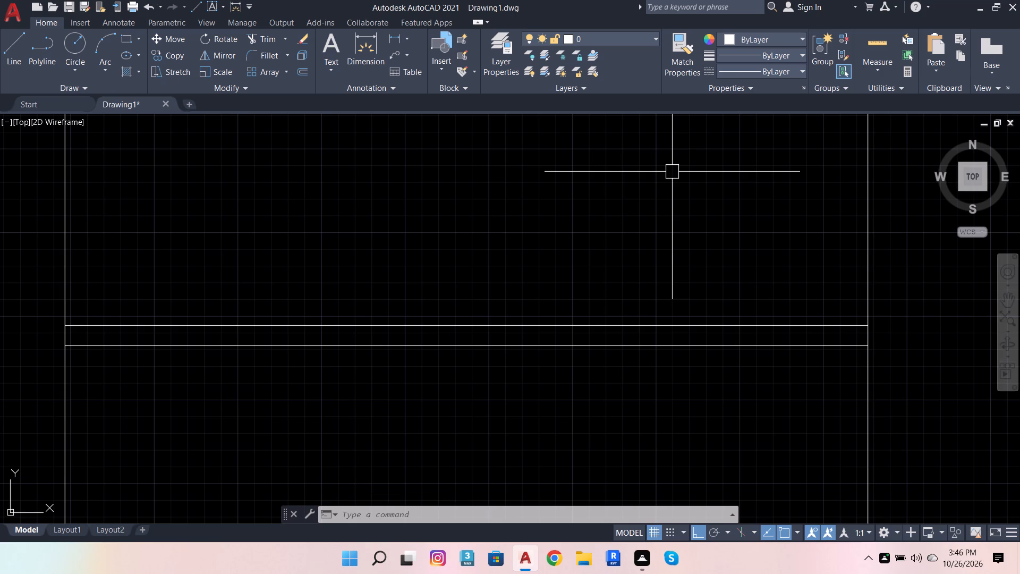
Extend the third upper compartment's horizontal line across the tall section, trimming it out of the compartments on either side of the third.
scroll(683, 196, down, 5)
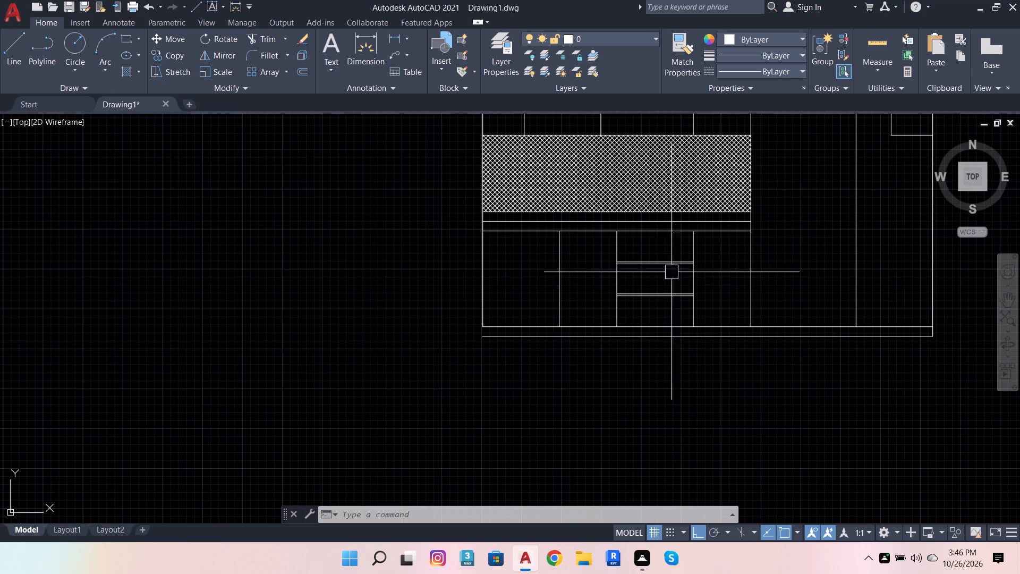
scroll(598, 337, down, 2)
scroll(670, 257, up, 3)
scroll(583, 218, down, 1)
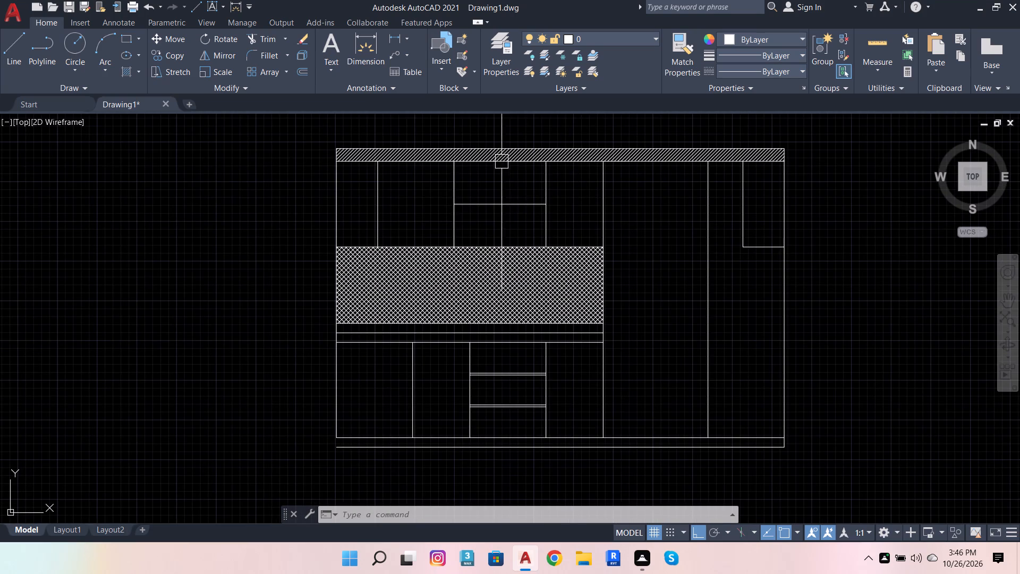
click(266, 36)
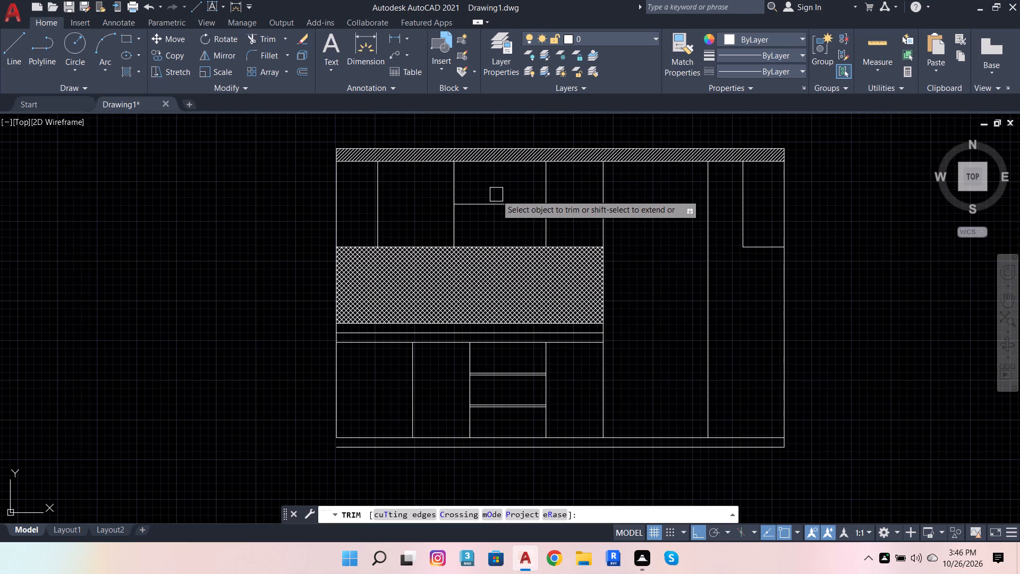
shift+click(496, 204)
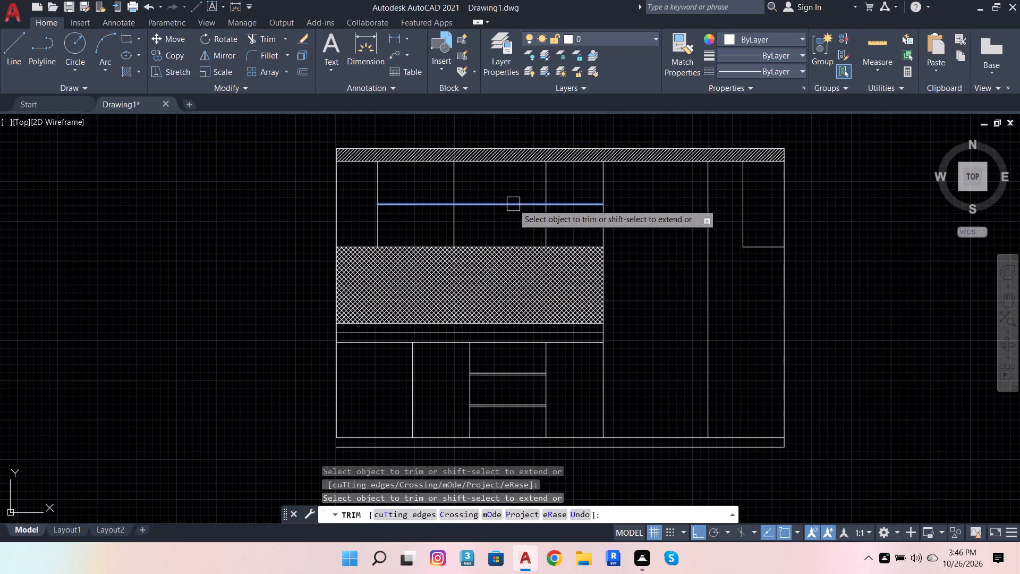
shift+click(516, 205)
shift+click(569, 208)
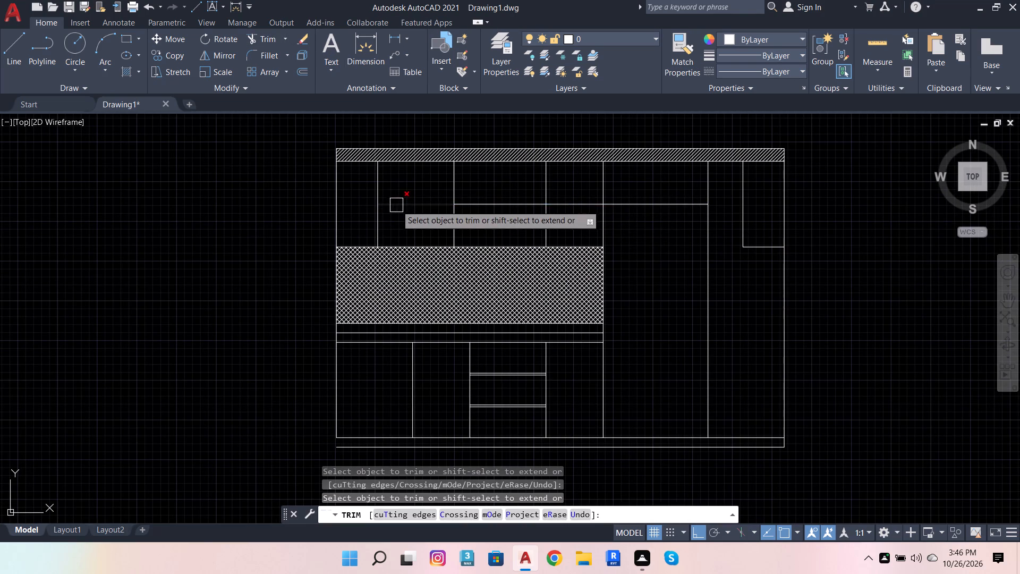
click(397, 204)
click(587, 205)
key(Escape)
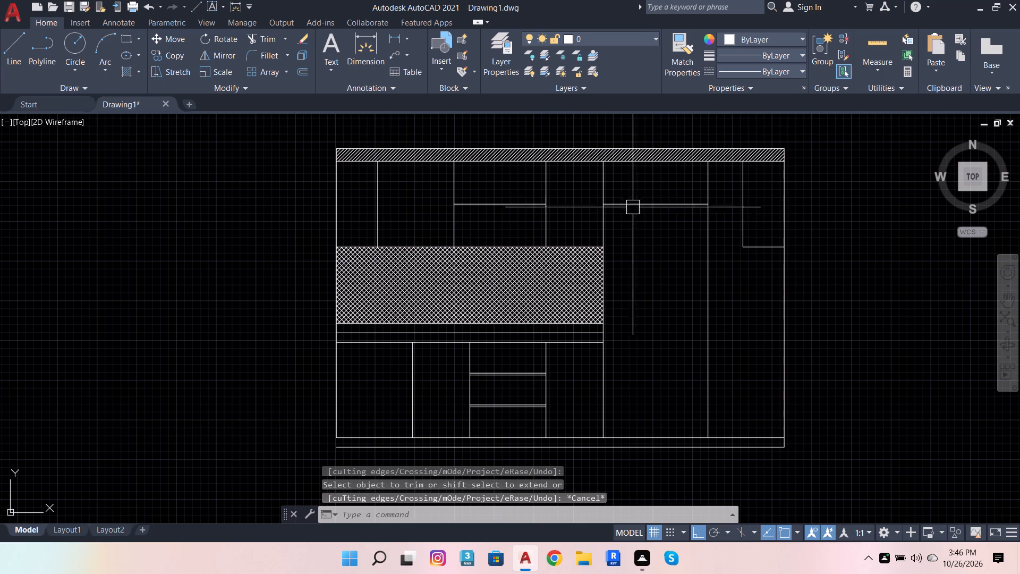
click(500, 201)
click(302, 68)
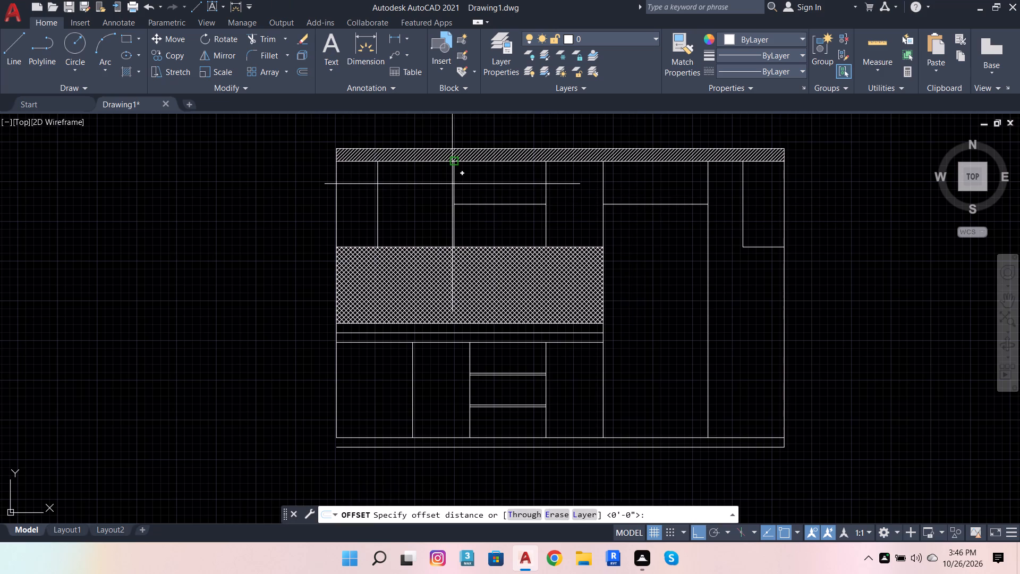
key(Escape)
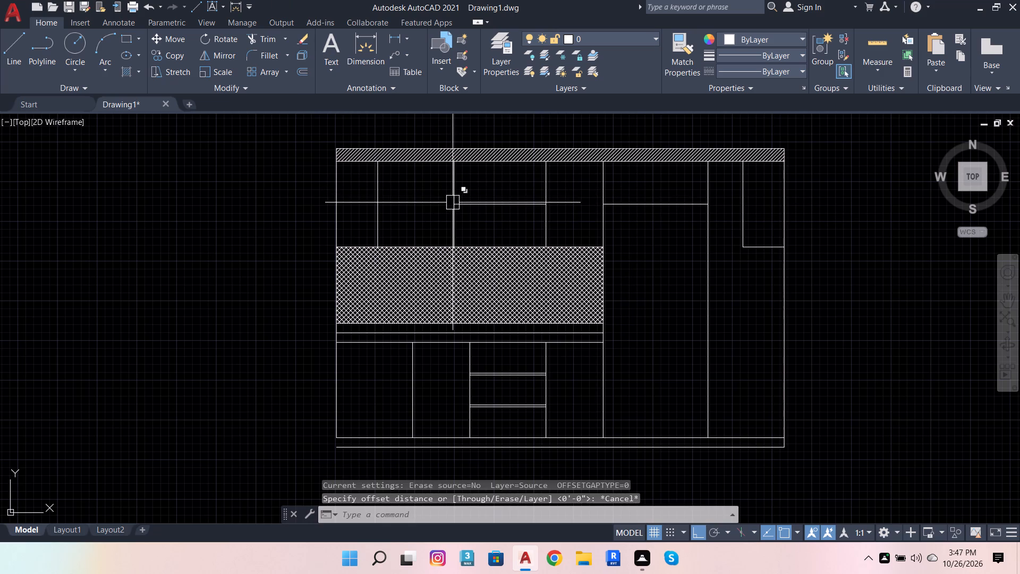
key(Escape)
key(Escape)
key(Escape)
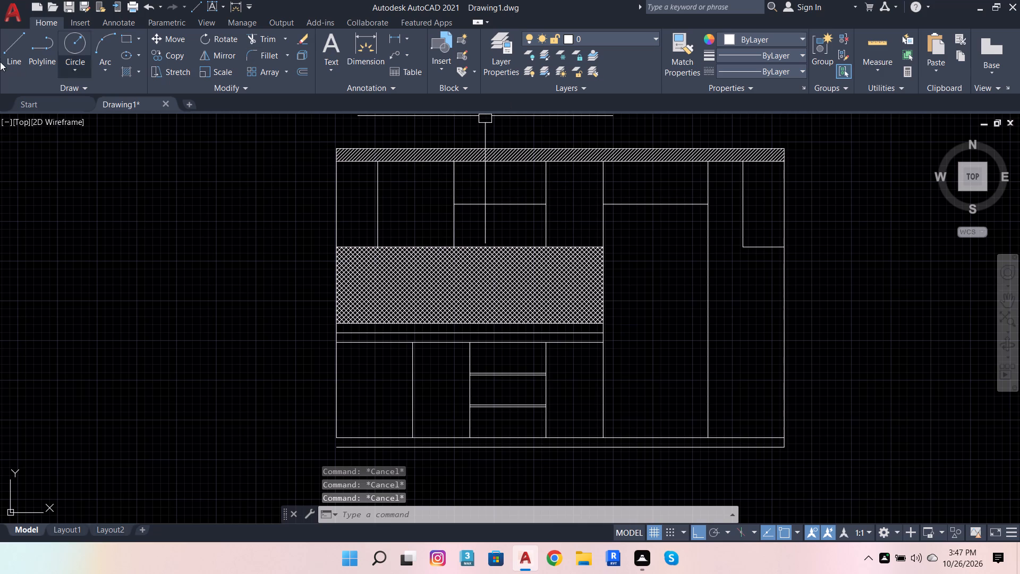
Draw three horizontal lines continuing the backsplash's bottom edge and the two countertop lines rightward past the elevation's outer edge.
click(10, 44)
scroll(620, 333, up, 2)
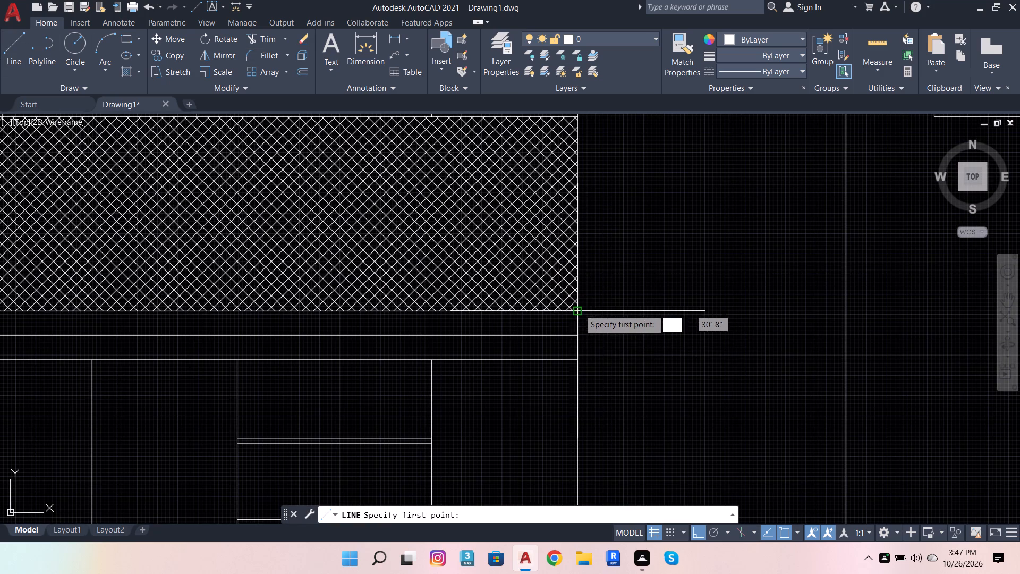
click(579, 309)
scroll(507, 336, down, 2)
click(805, 307)
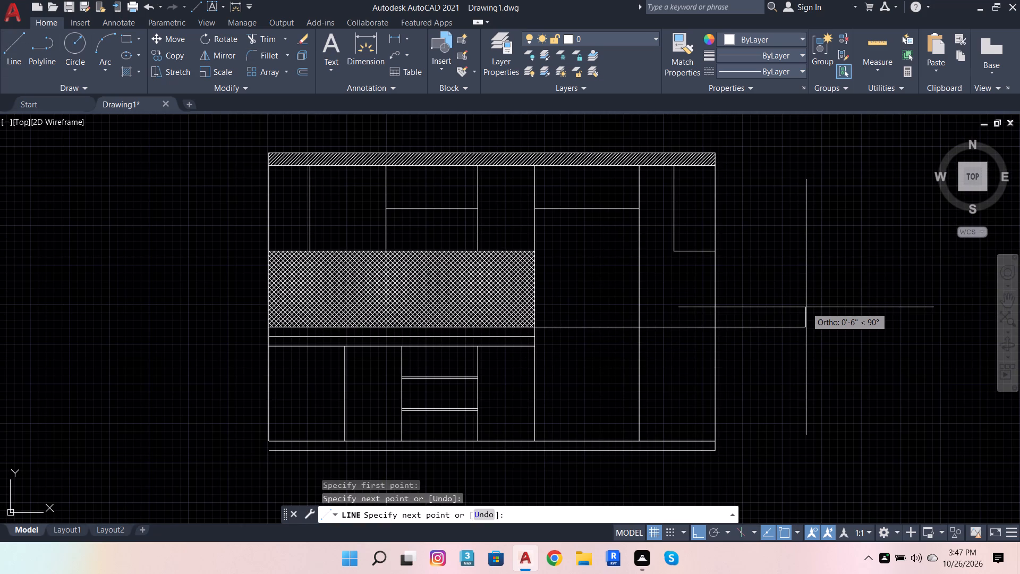
key(space)
key(space)
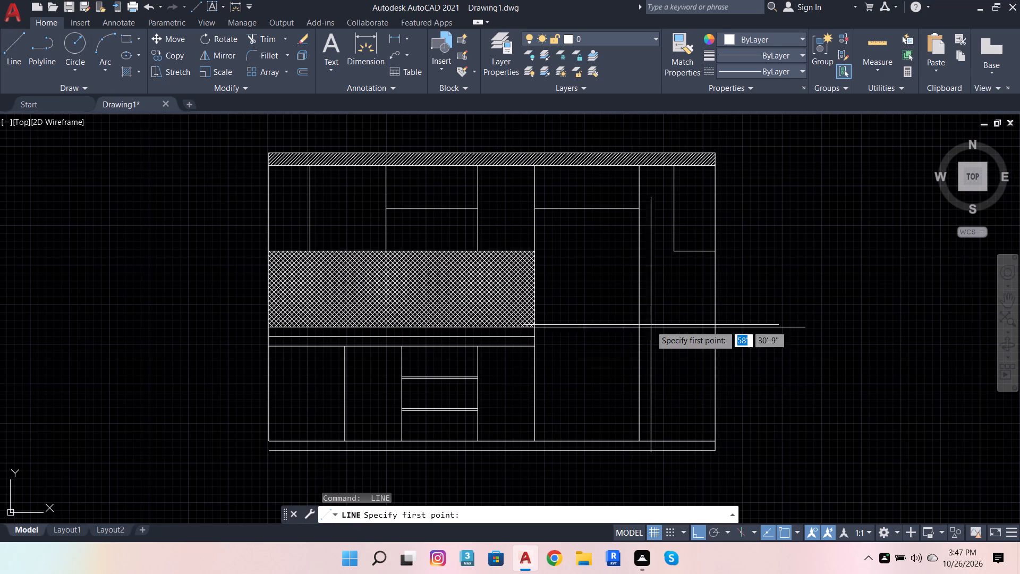
click(532, 336)
click(787, 351)
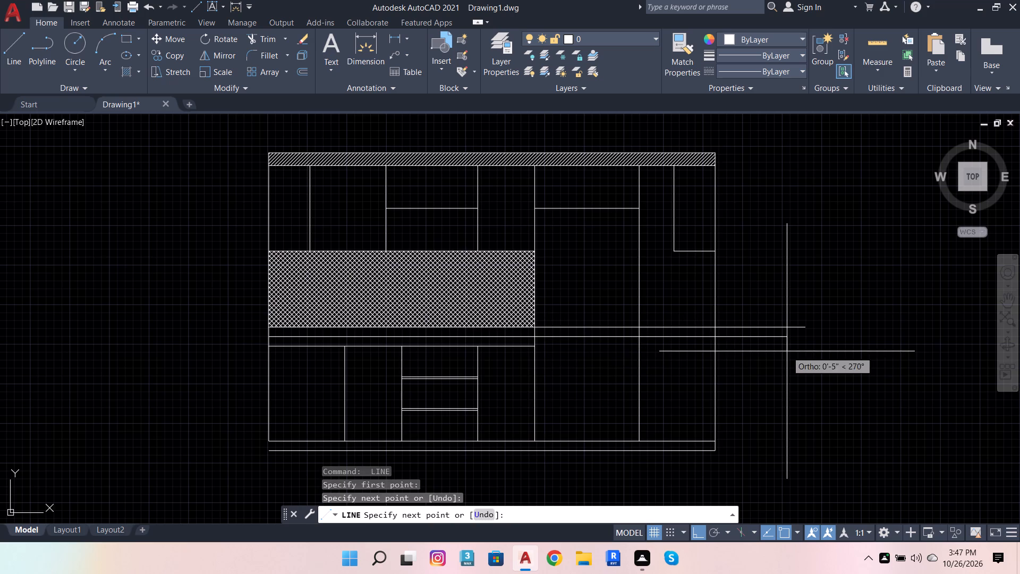
key(space)
key(space)
click(534, 349)
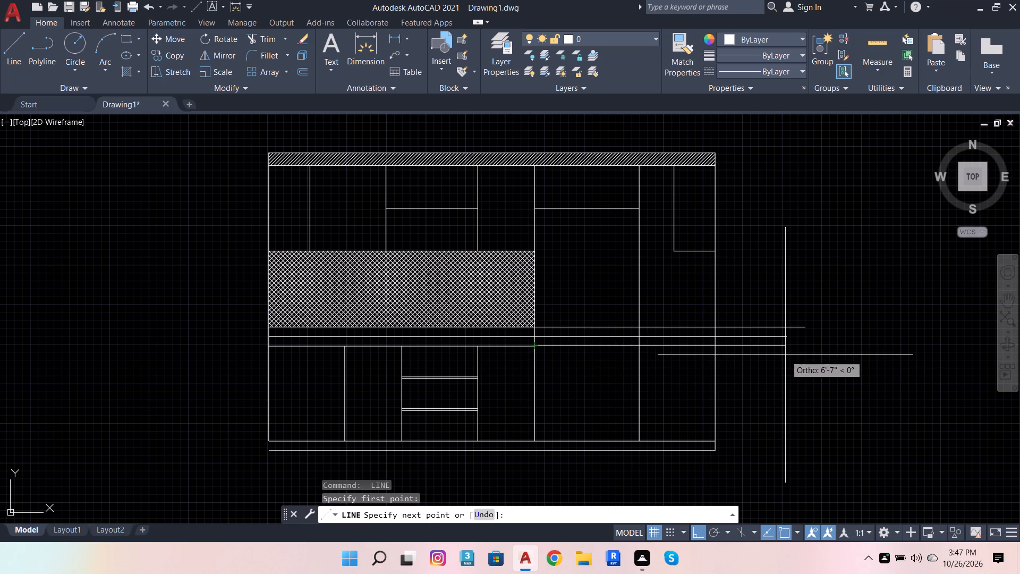
click(785, 355)
key(space)
Trim the three new lines out of the tall section and beyond the outer edge, keeping them in the far-right column.
click(261, 37)
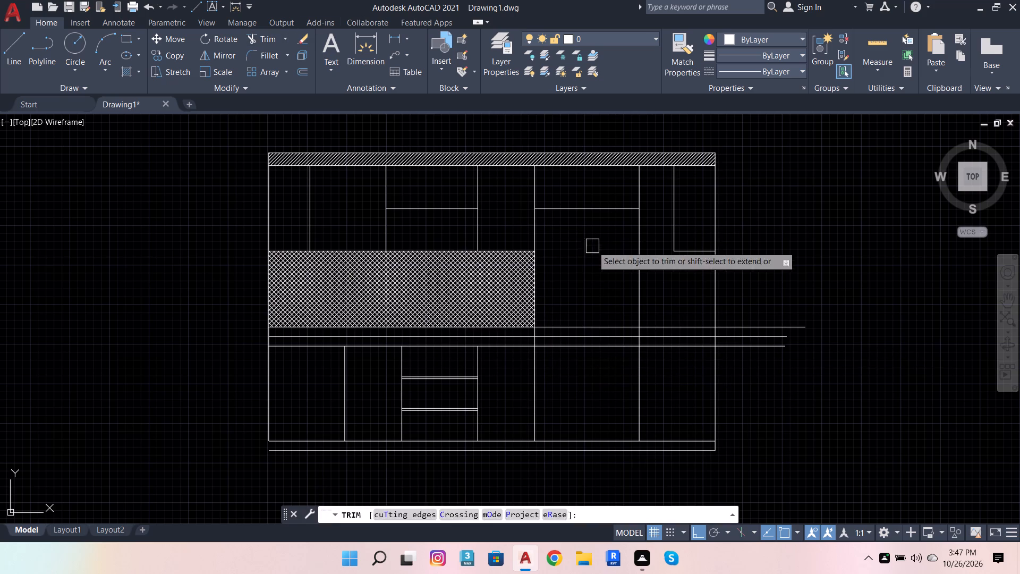
click(613, 290)
click(632, 382)
click(740, 311)
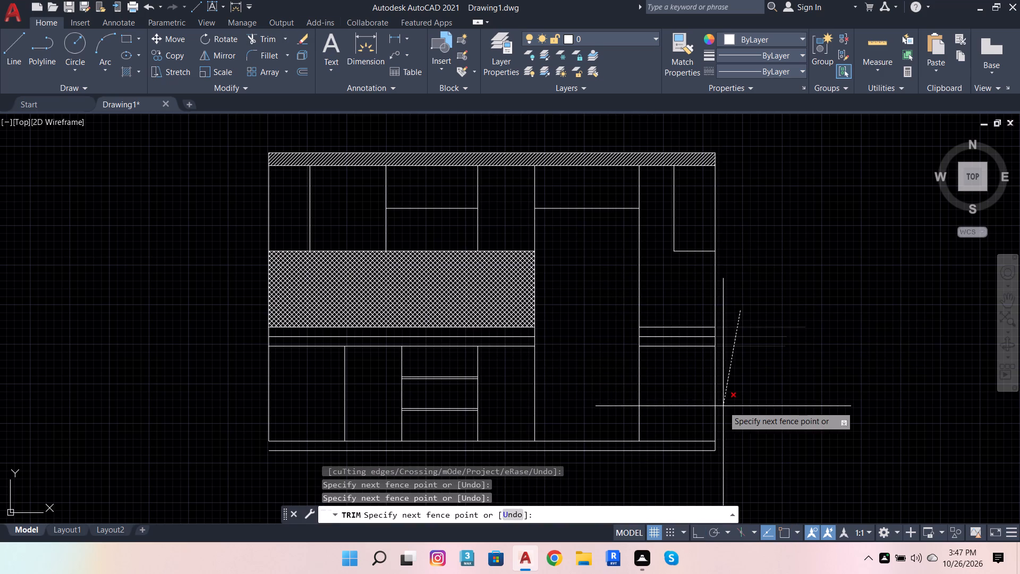
click(734, 407)
key(space)
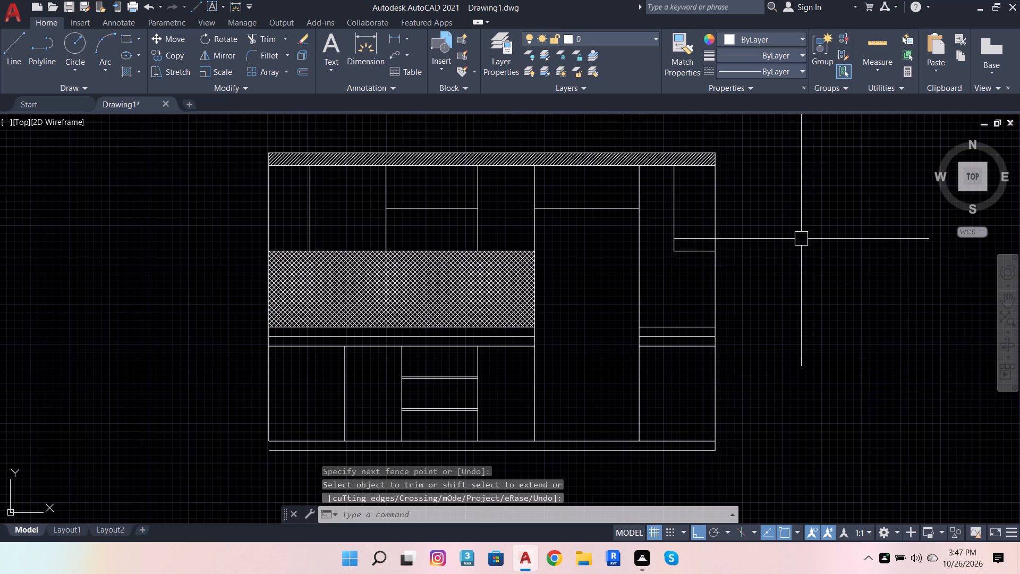
key(Escape)
key(Escape)
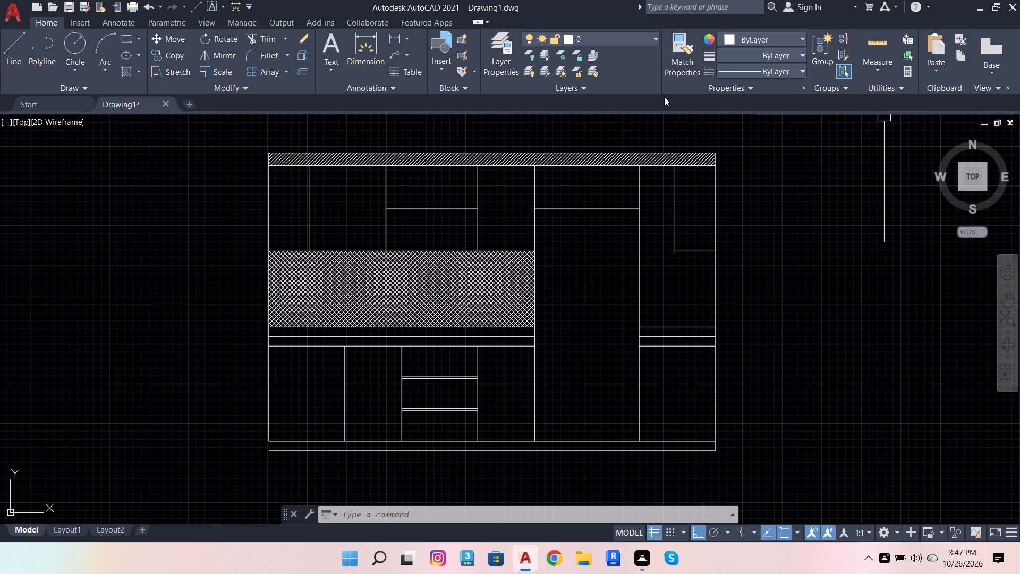
Fill the upper countertop strip in the far-right column with a solid hatch in colour 199,200,202.
click(133, 71)
click(367, 37)
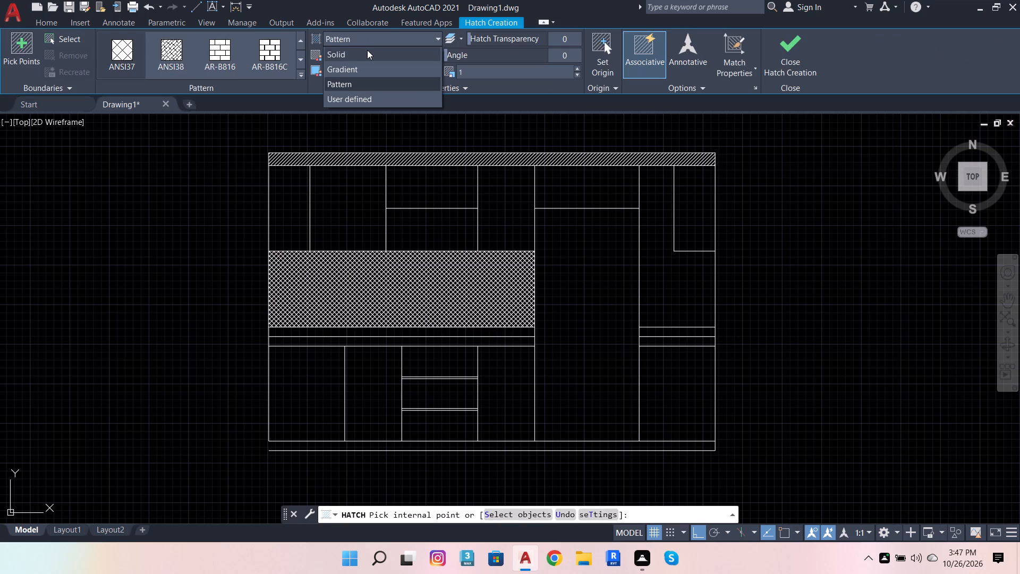
click(367, 50)
click(367, 50)
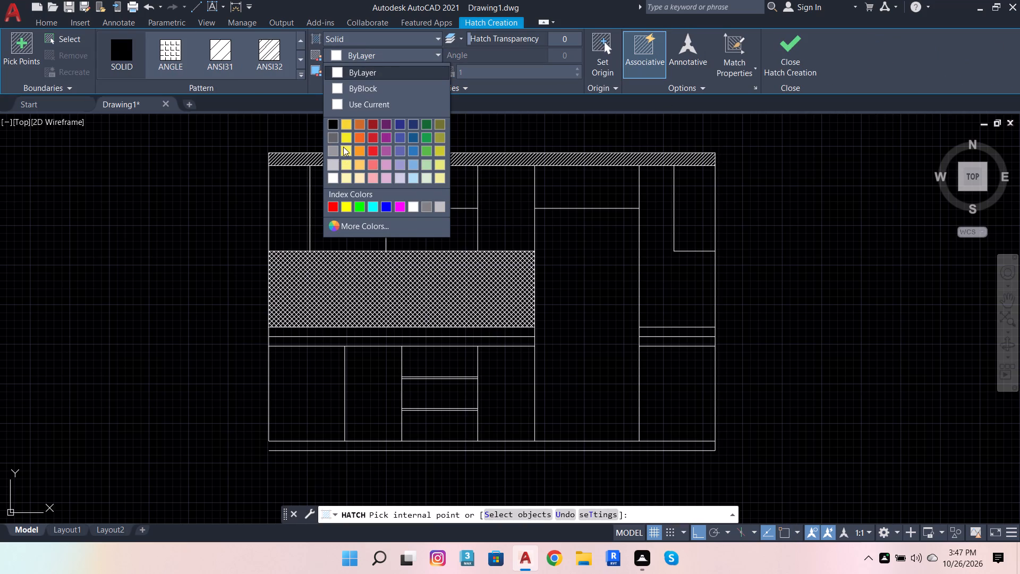
click(331, 167)
scroll(709, 333, up, 3)
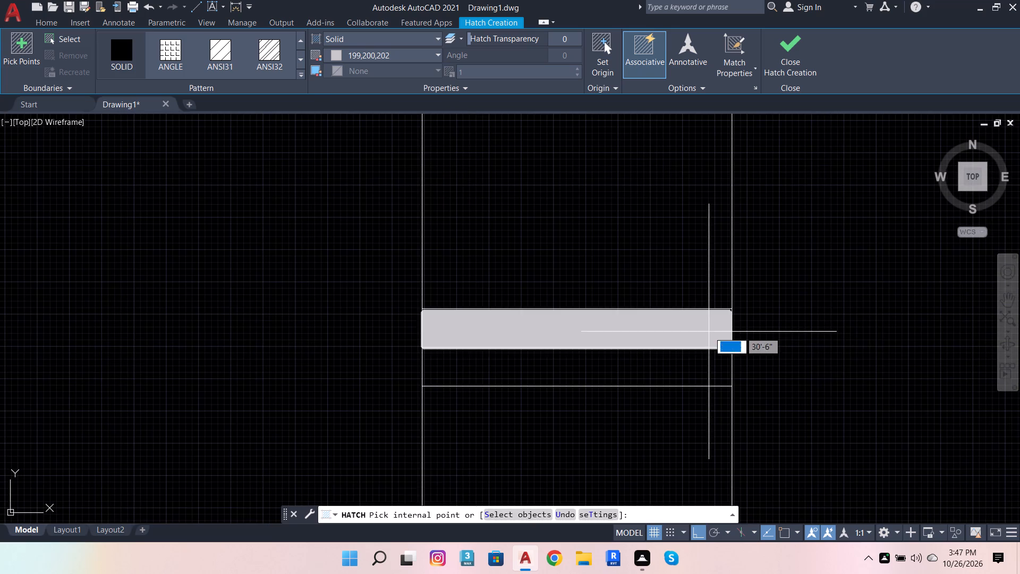
click(707, 327)
scroll(939, 316, down, 2)
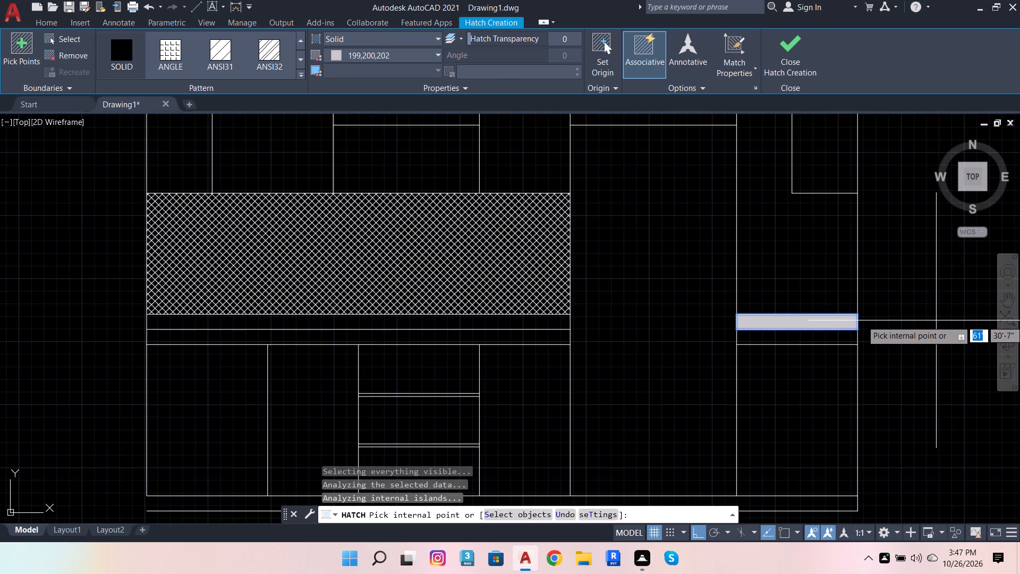
key(Escape)
key(Escape)
key(Escape)
key(Escape)
key(Escape)
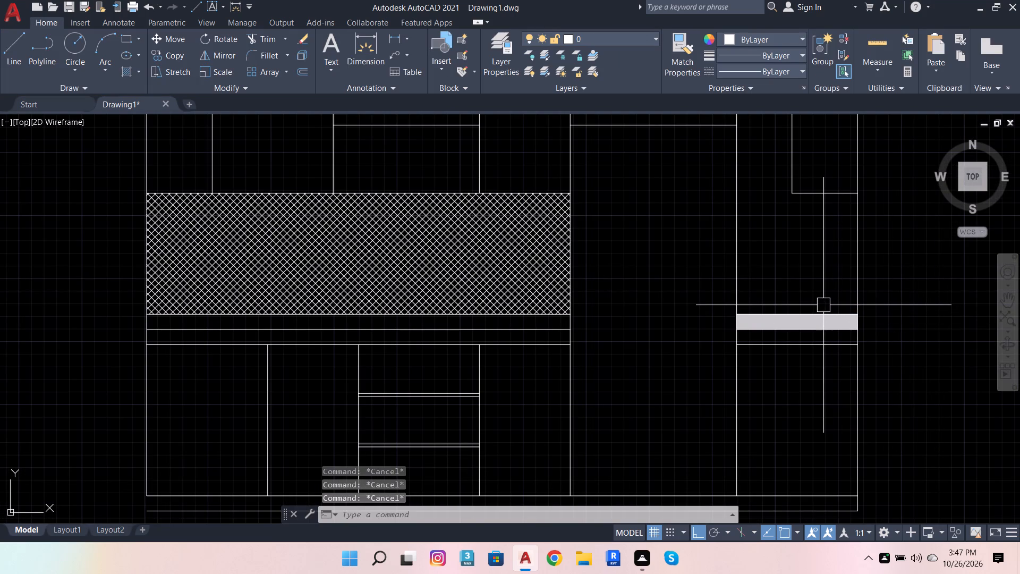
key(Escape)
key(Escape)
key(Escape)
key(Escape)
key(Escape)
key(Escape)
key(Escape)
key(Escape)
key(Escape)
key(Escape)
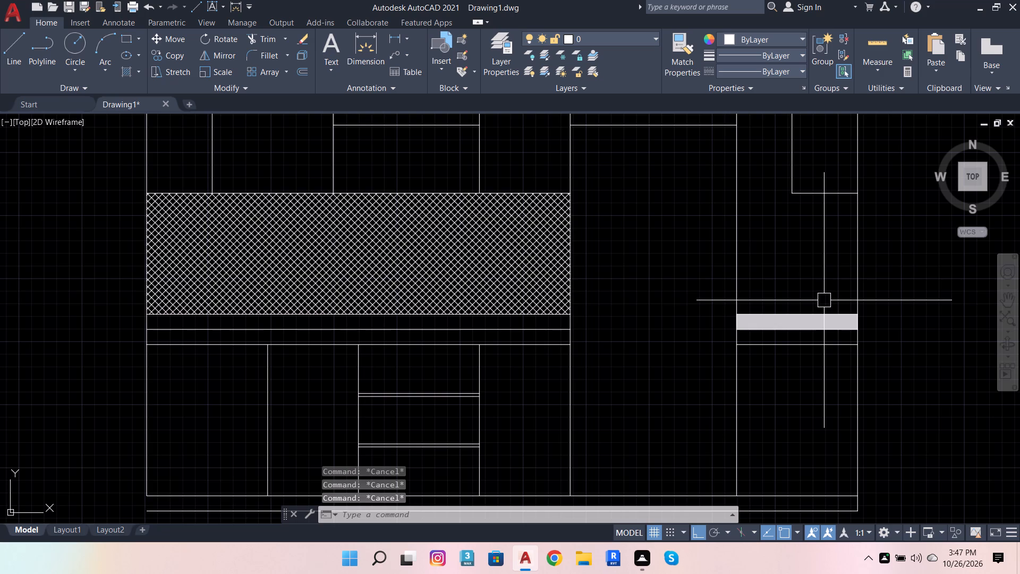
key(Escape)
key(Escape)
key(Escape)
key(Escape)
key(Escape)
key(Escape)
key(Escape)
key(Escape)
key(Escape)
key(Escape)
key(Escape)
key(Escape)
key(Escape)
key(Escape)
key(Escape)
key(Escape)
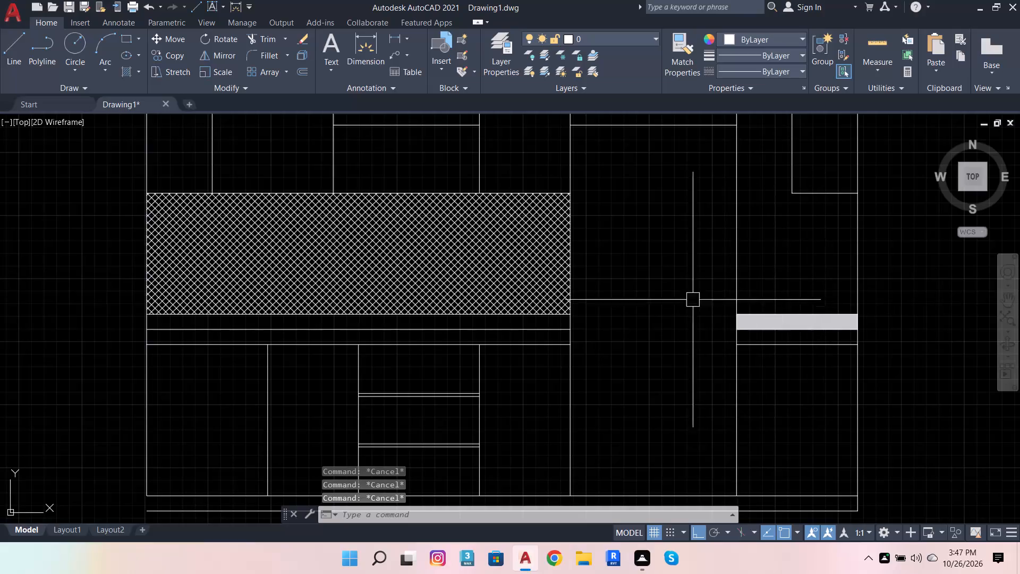
Change the solid hatch in the far-right column's countertop strip to the dark true colour 44,42,44.
scroll(667, 322, down, 2)
scroll(725, 341, up, 2)
scroll(730, 299, up, 3)
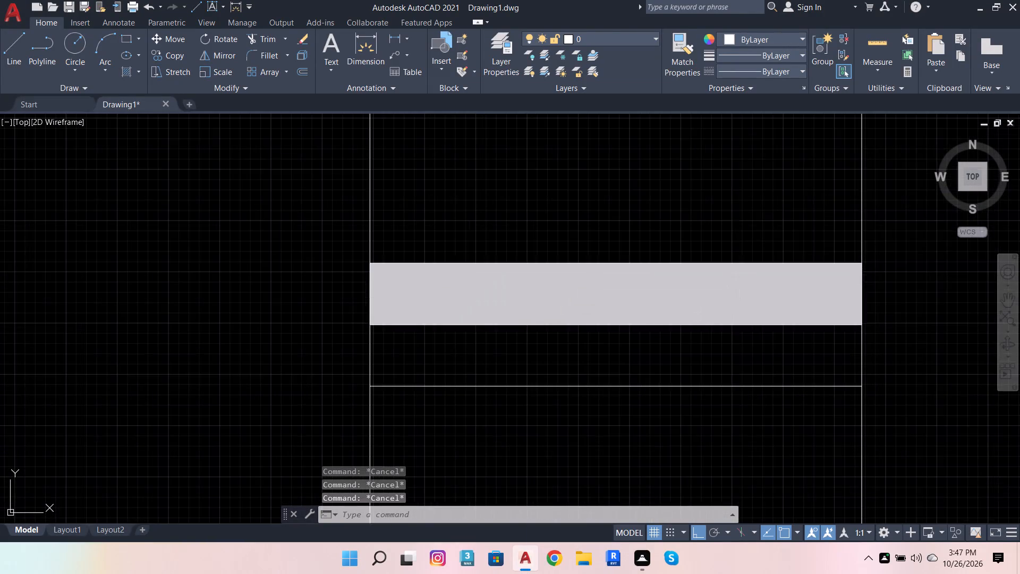
double_click(732, 299)
click(895, 176)
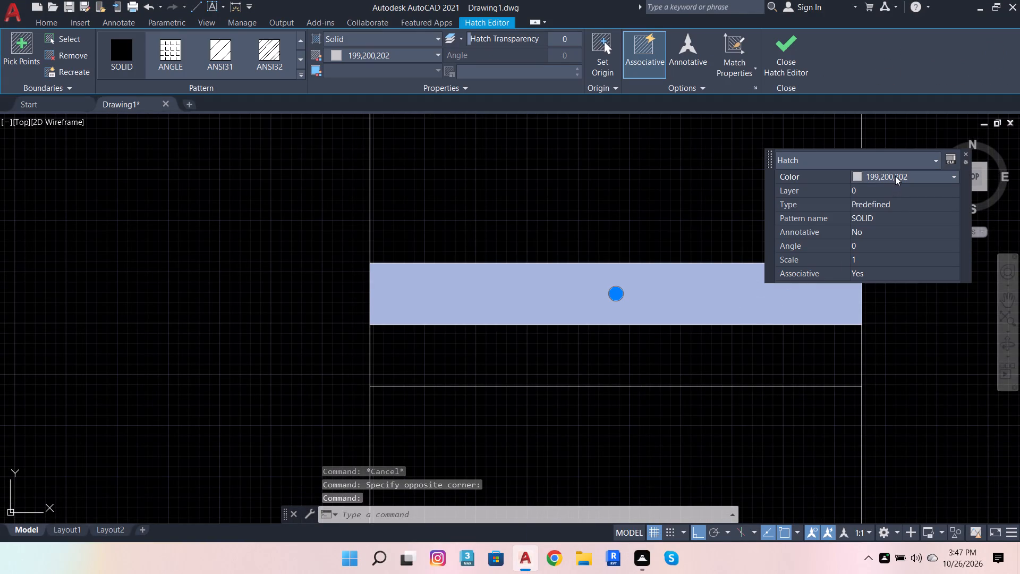
click(895, 176)
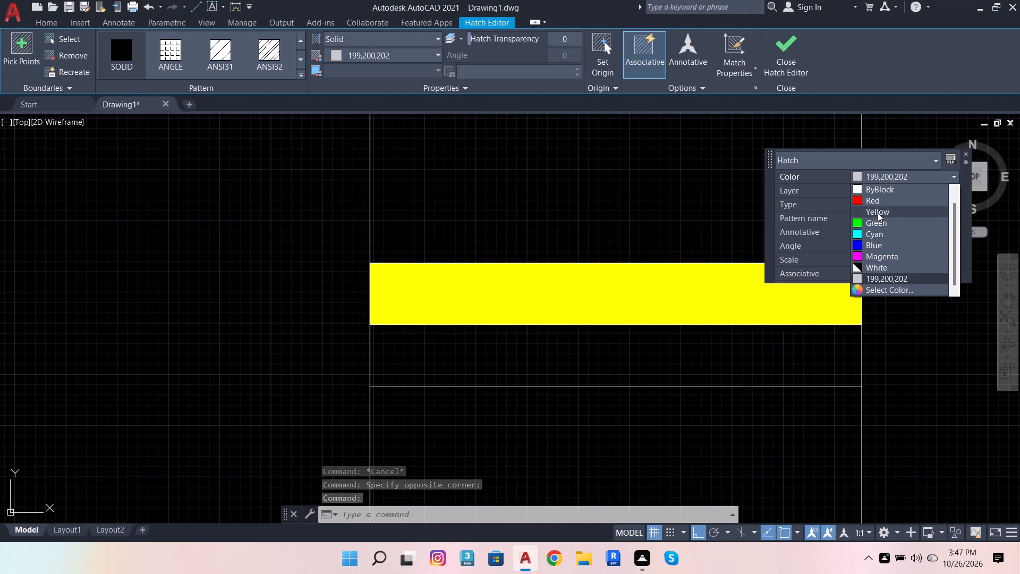
click(879, 289)
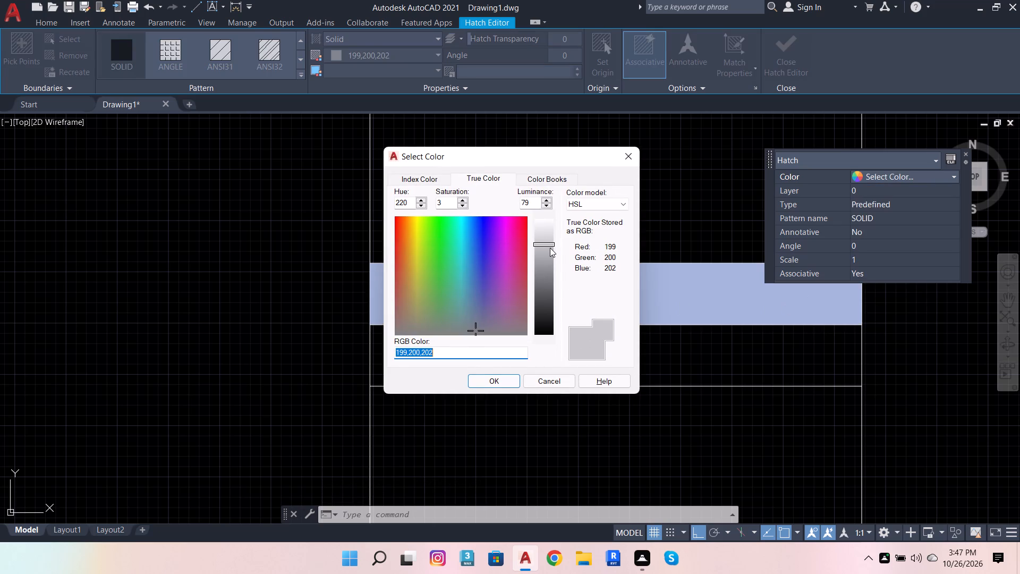
drag(550, 244, 560, 281)
drag(552, 252, 551, 287)
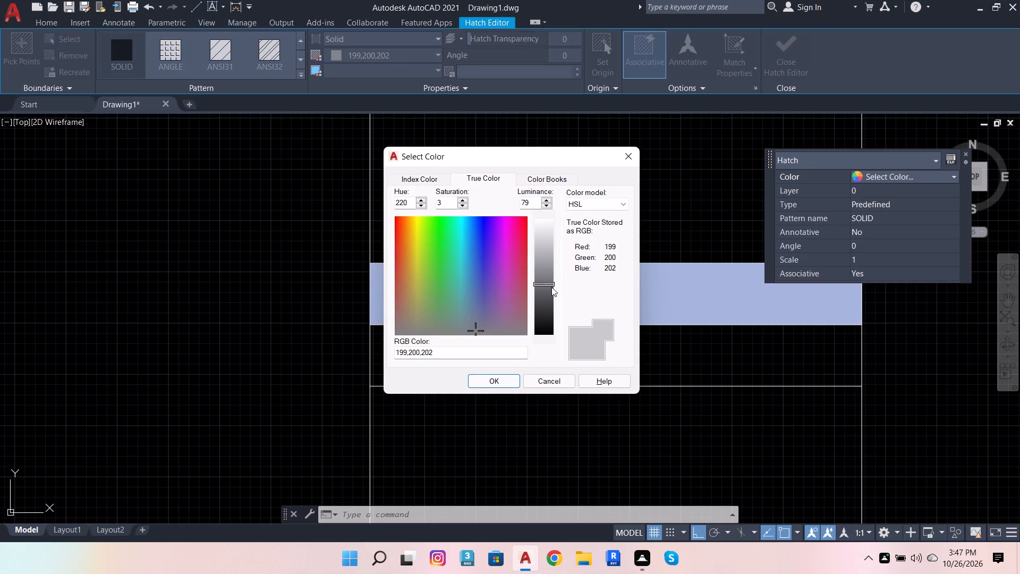
drag(551, 287, 545, 315)
drag(551, 242, 547, 307)
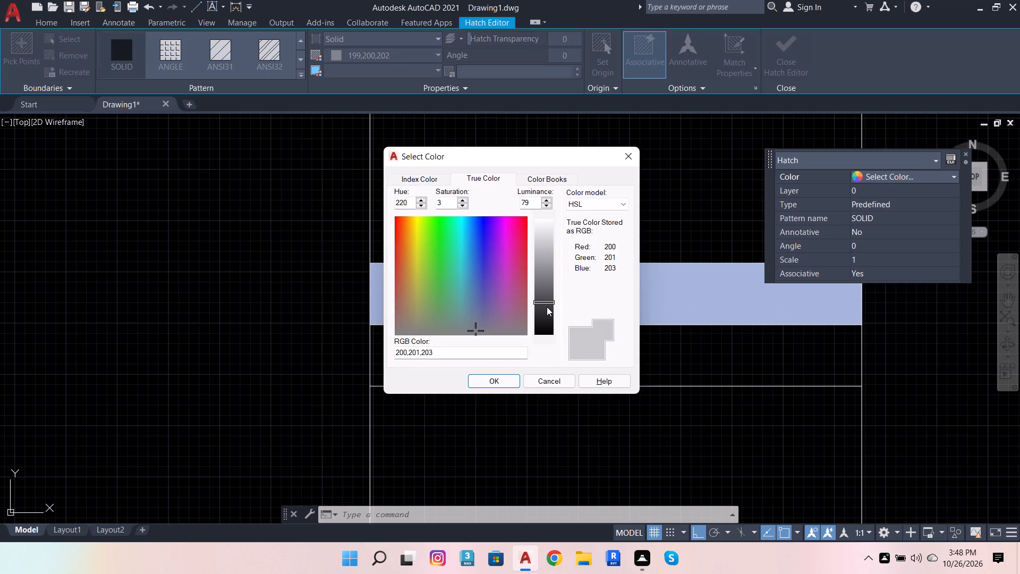
drag(547, 307, 545, 314)
drag(548, 243, 533, 328)
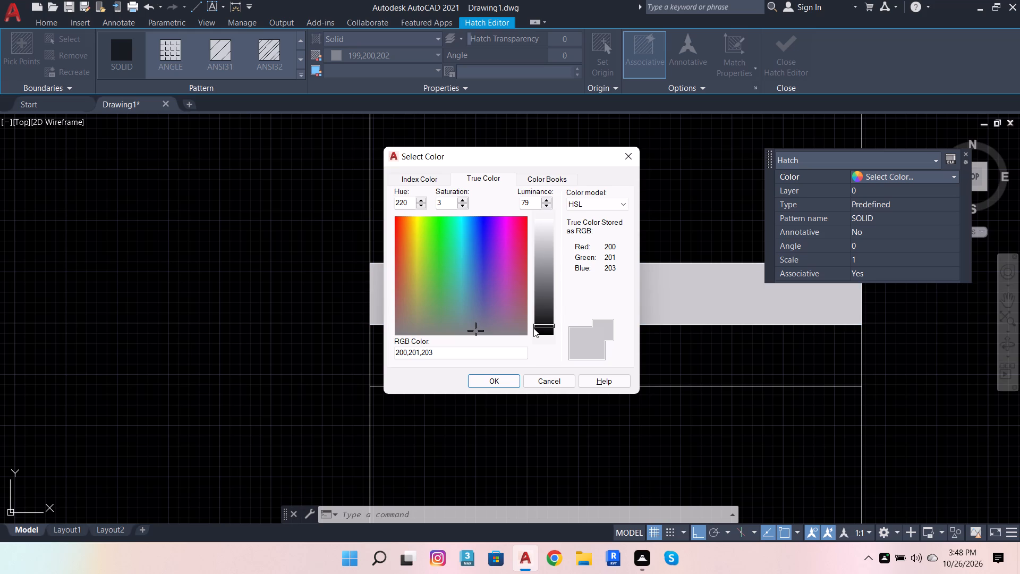
drag(533, 328, 537, 331)
click(544, 315)
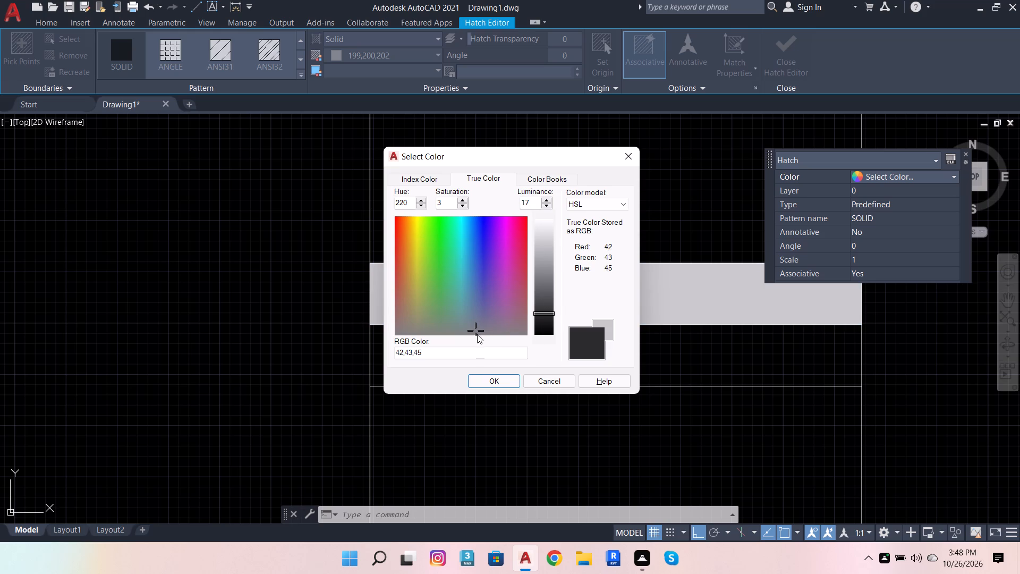
drag(477, 332, 490, 331)
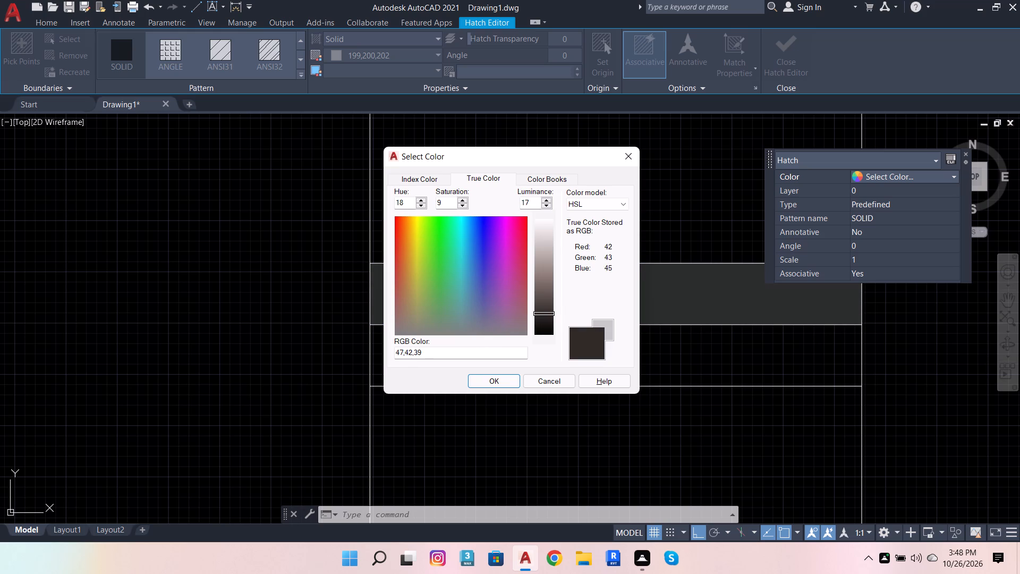
drag(490, 331, 508, 332)
click(499, 384)
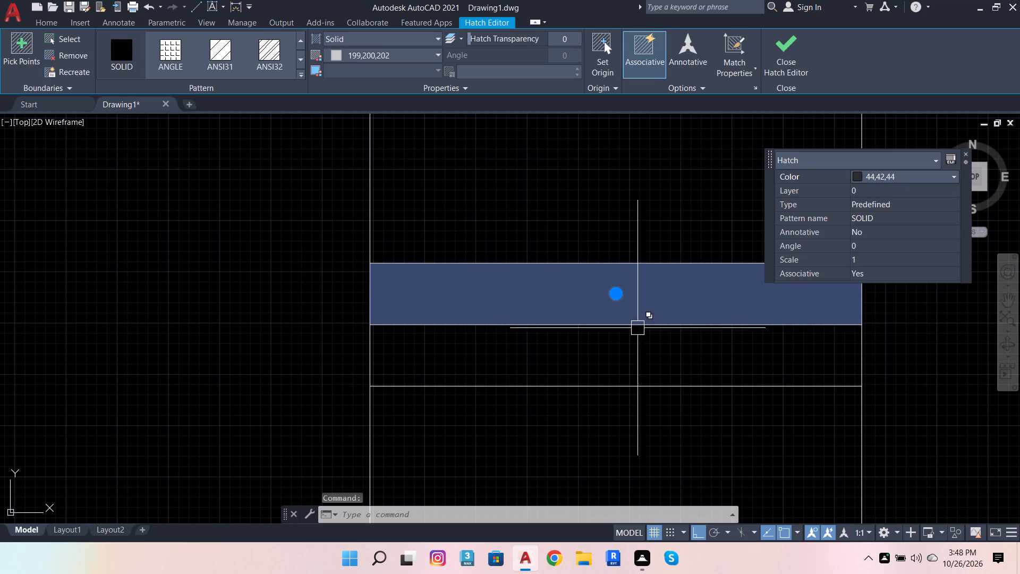
key(Escape)
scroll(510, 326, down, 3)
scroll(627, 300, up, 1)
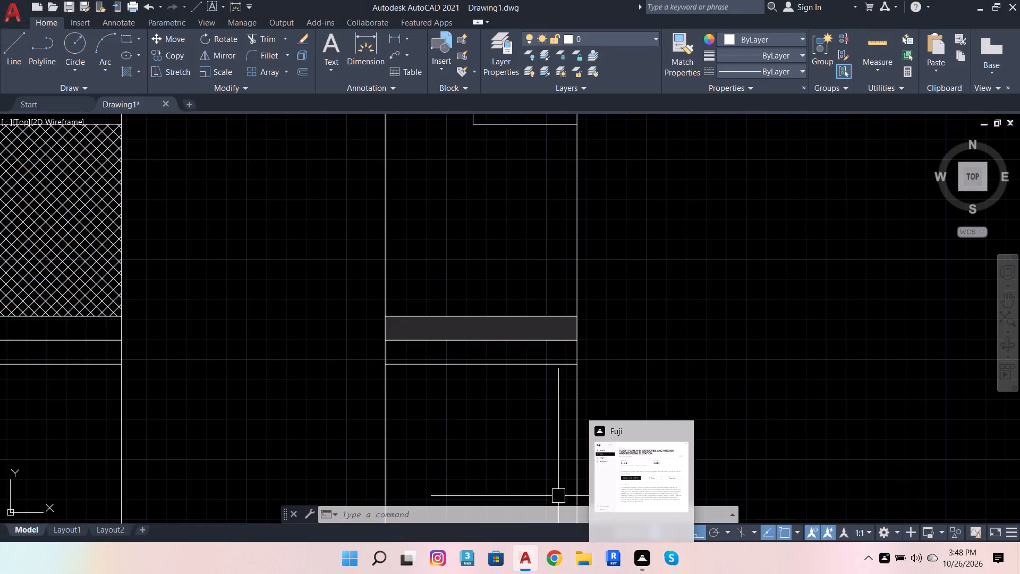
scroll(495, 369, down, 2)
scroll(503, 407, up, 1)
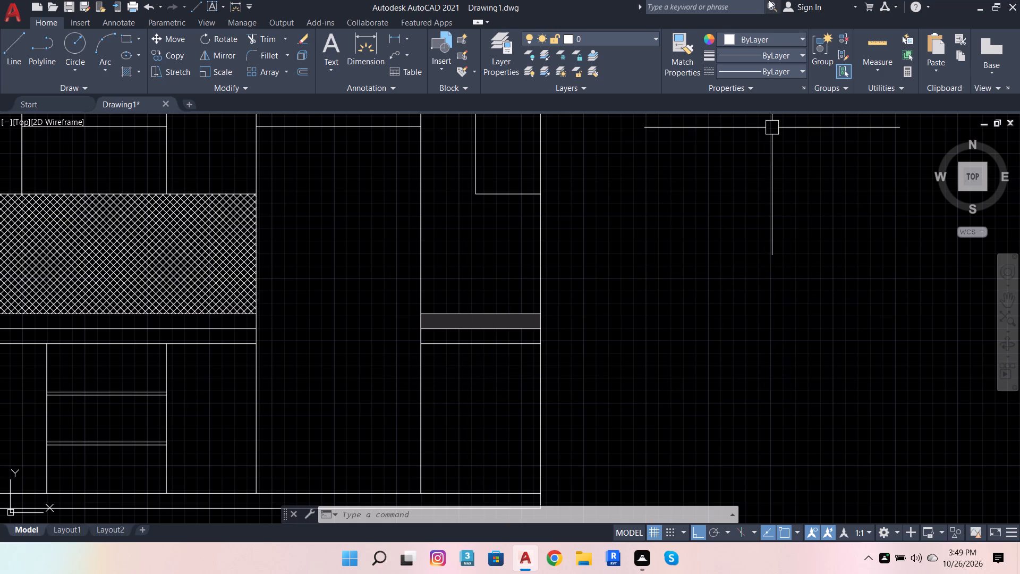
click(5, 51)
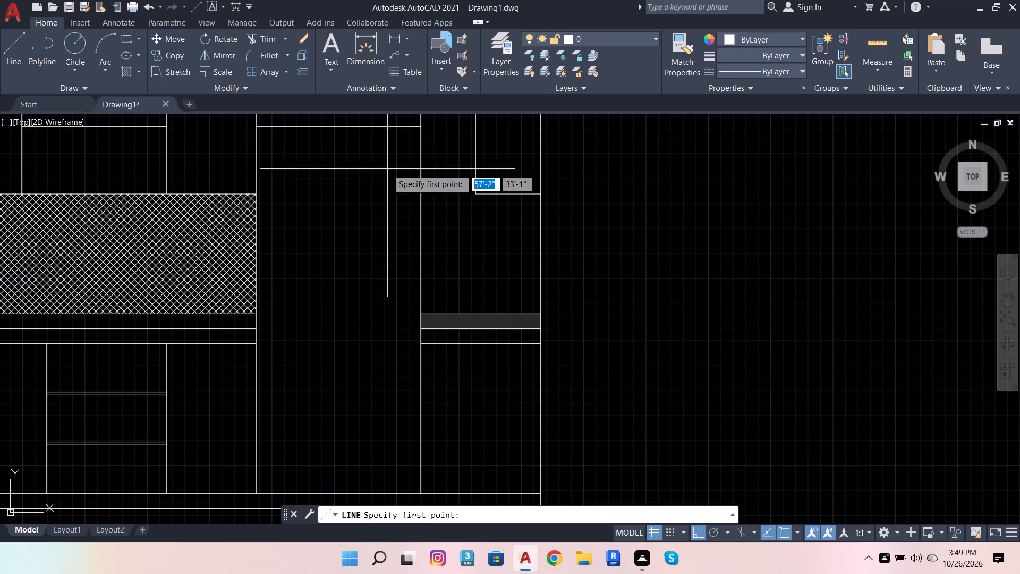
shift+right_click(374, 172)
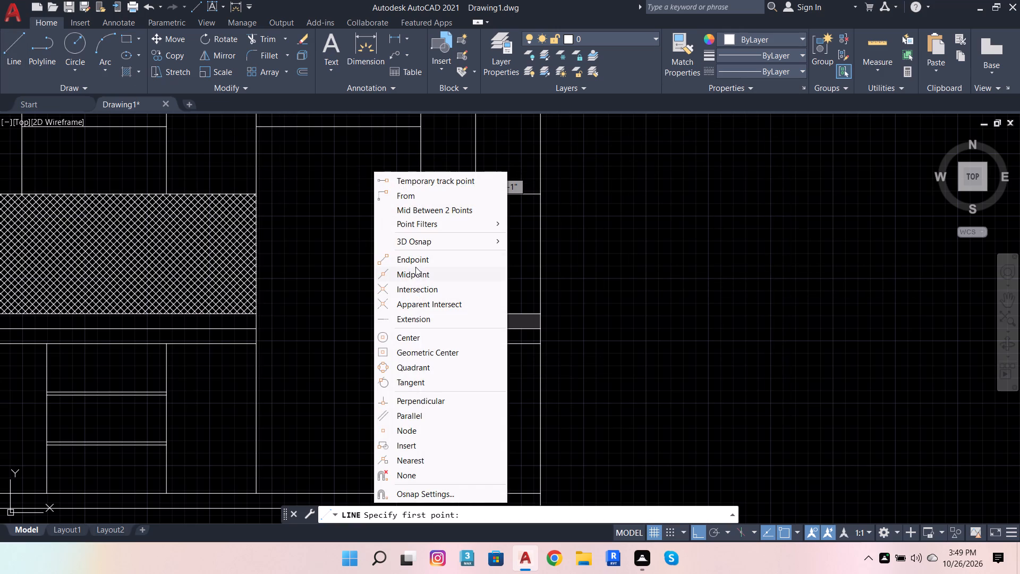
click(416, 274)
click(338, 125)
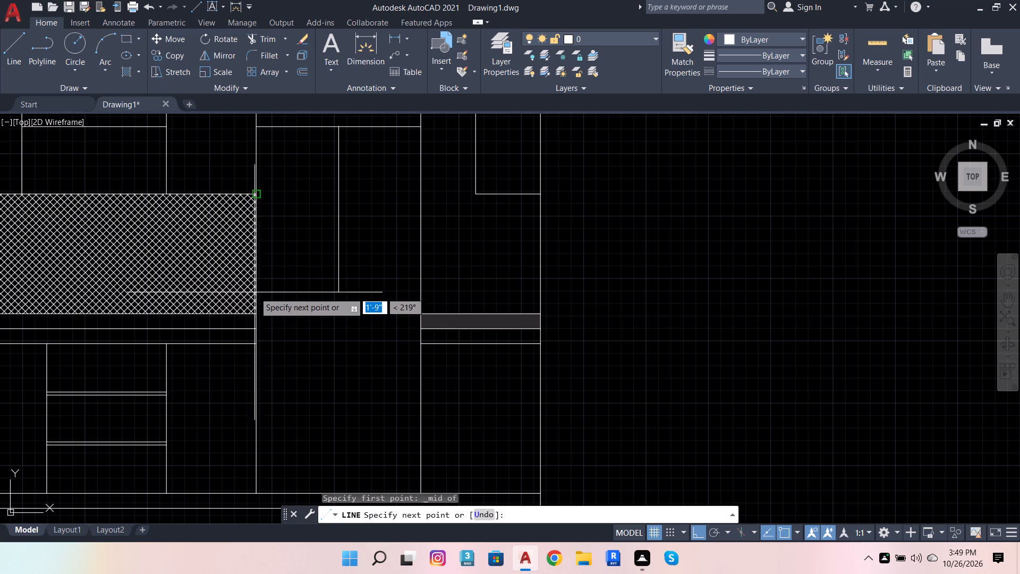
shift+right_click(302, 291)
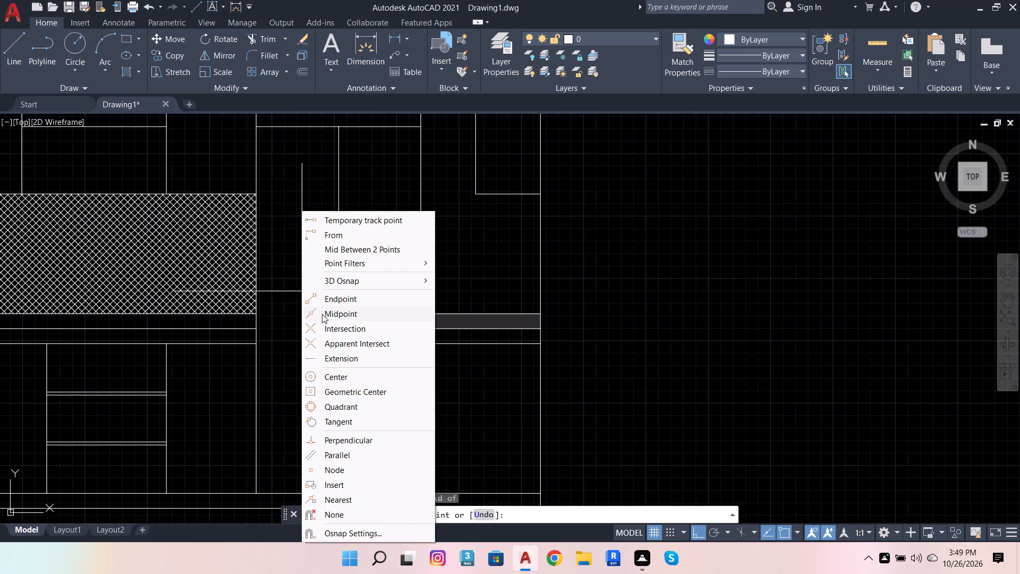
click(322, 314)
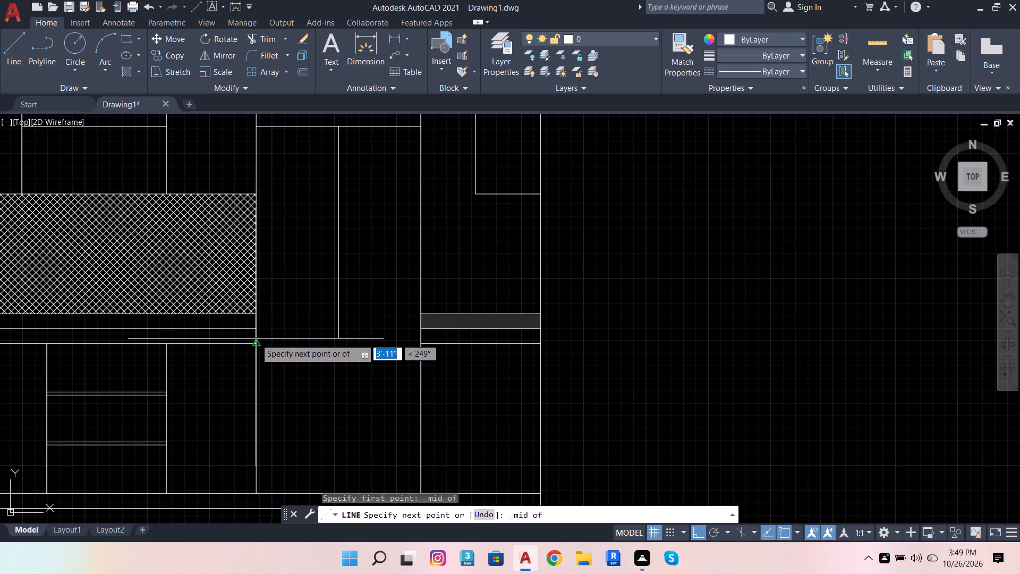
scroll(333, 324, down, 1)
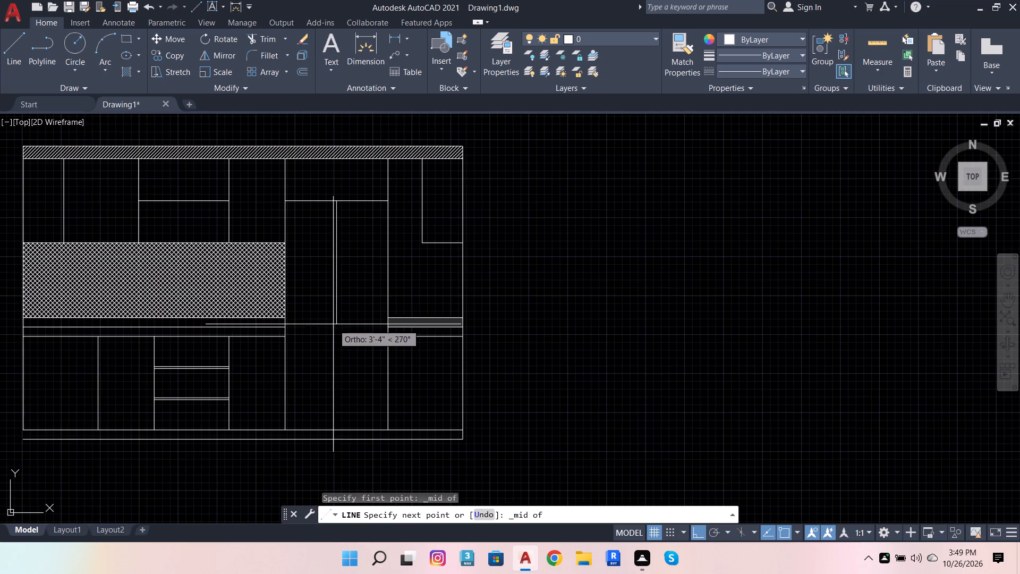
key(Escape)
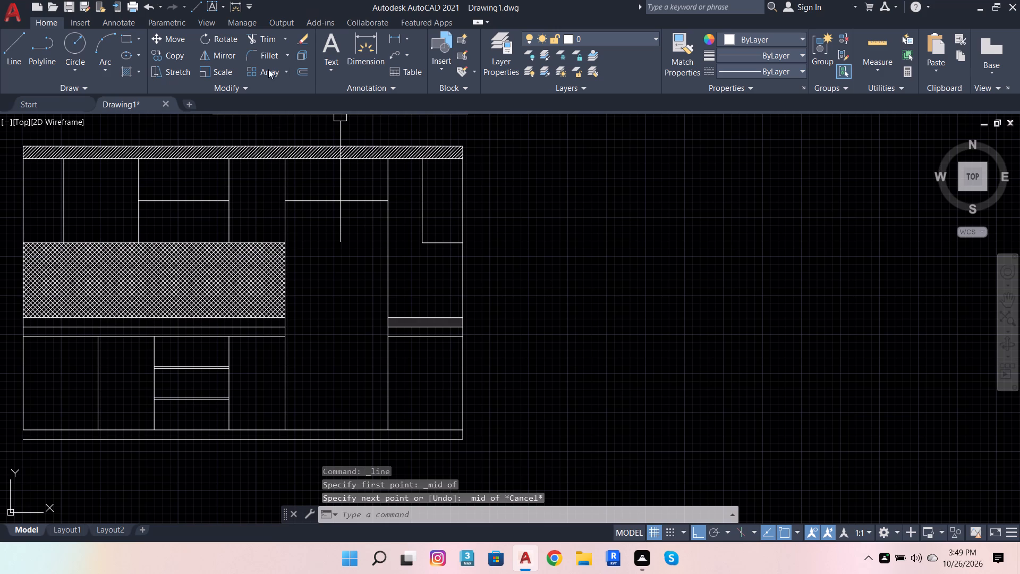
Join the two collinear line segments along the tall section's left edge, beside the backsplash, into one line.
click(285, 221)
scroll(286, 310, up, 2)
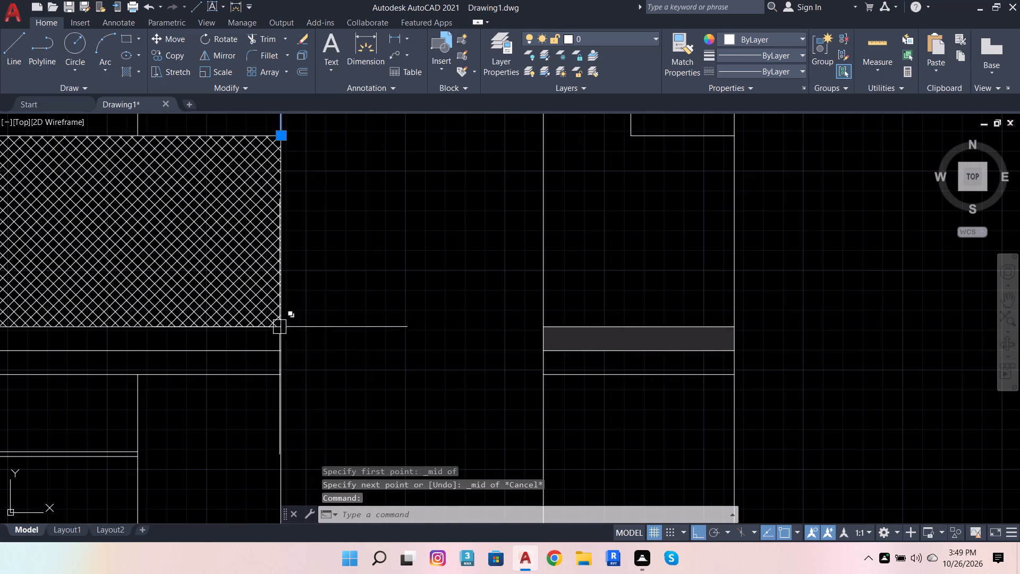
click(282, 333)
scroll(303, 347, down, 1)
key(Escape)
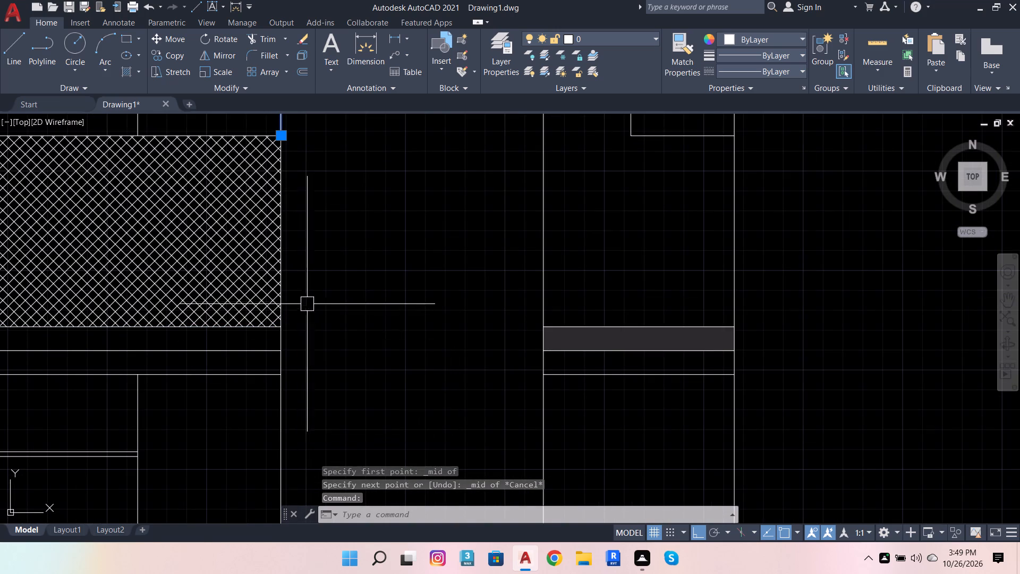
scroll(296, 223, up, 3)
click(235, 257)
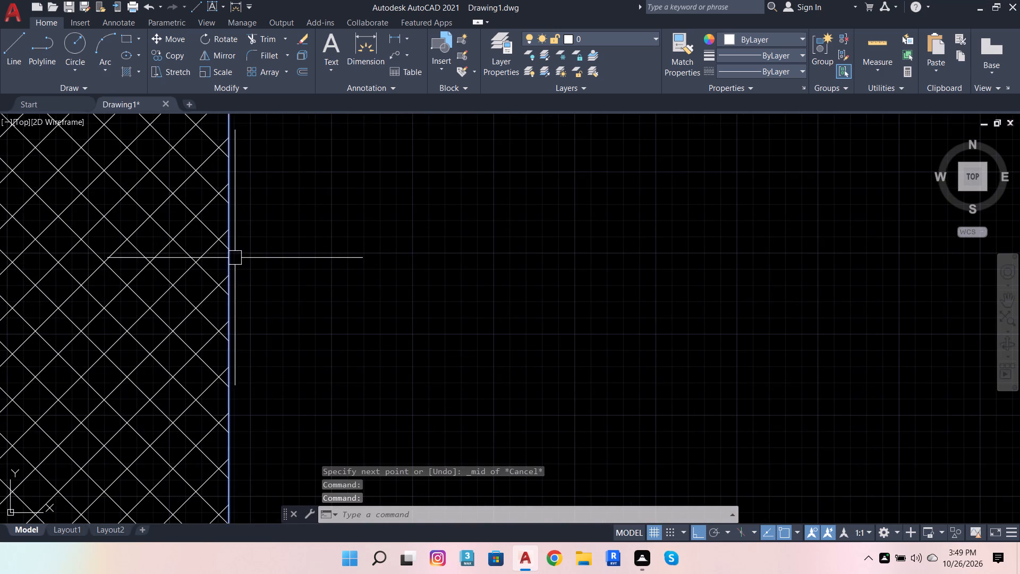
scroll(296, 294, down, 7)
scroll(324, 319, up, 2)
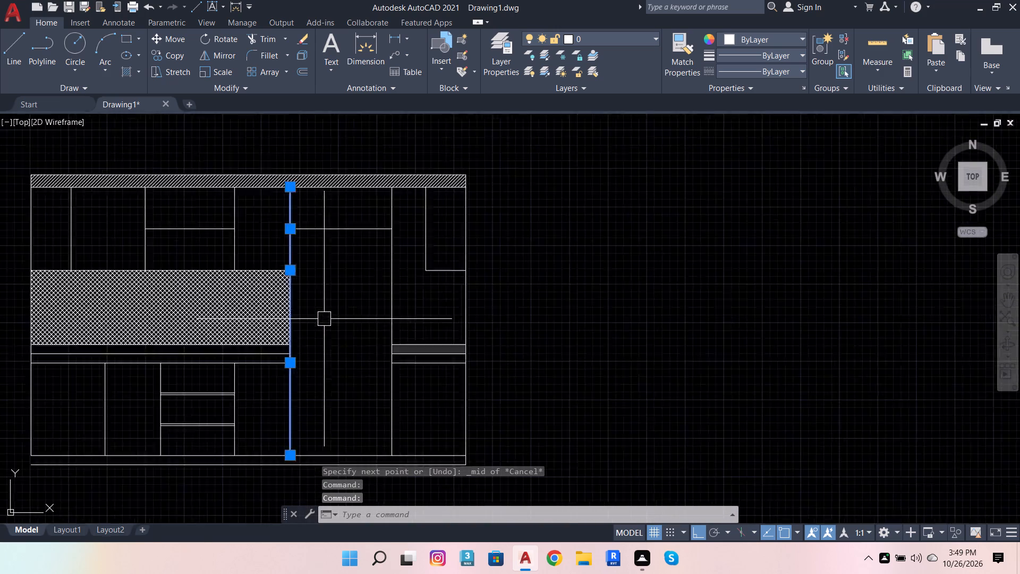
scroll(324, 319, up, 1)
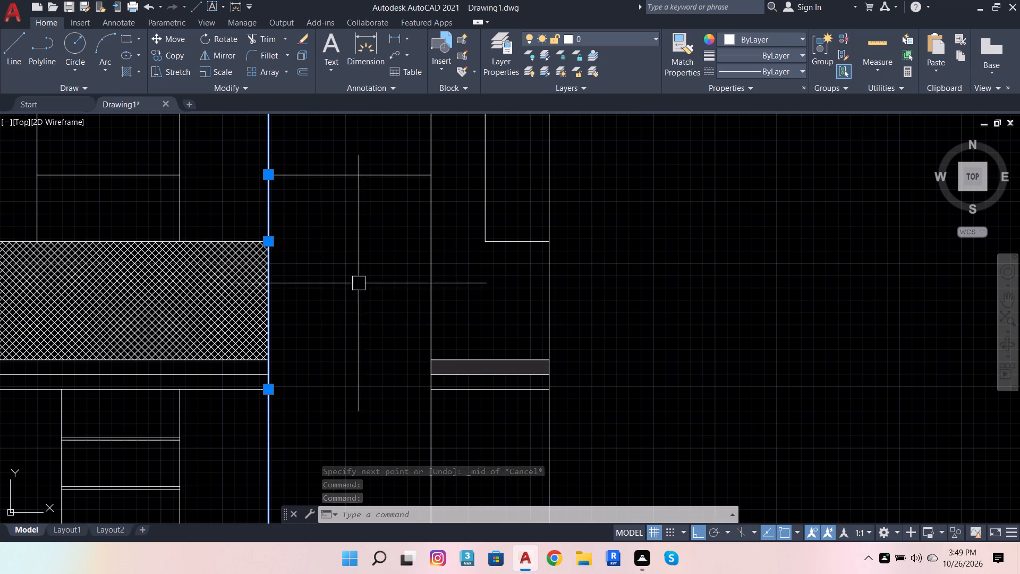
key(j)
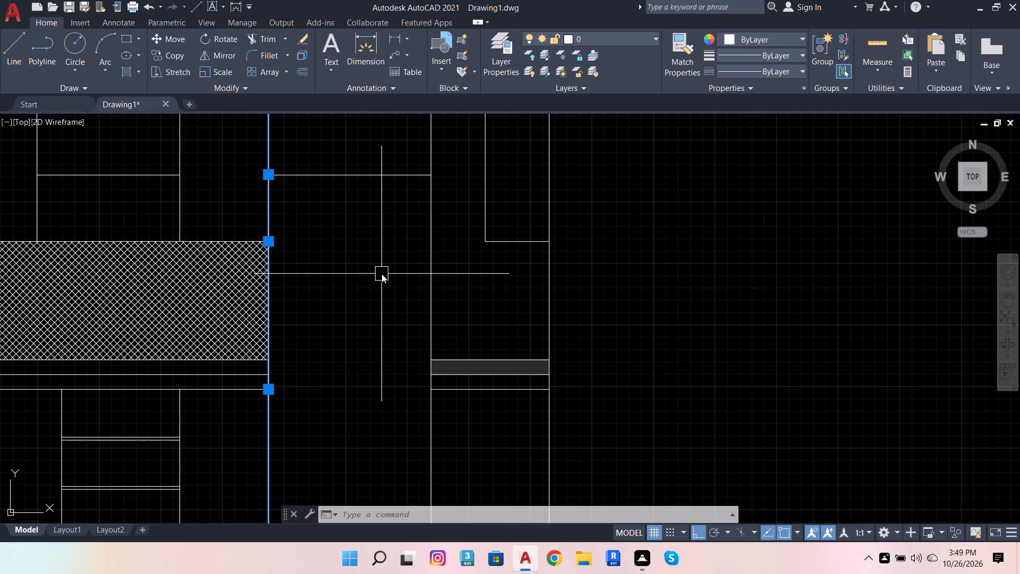
key(Return)
scroll(378, 319, down, 1)
click(316, 250)
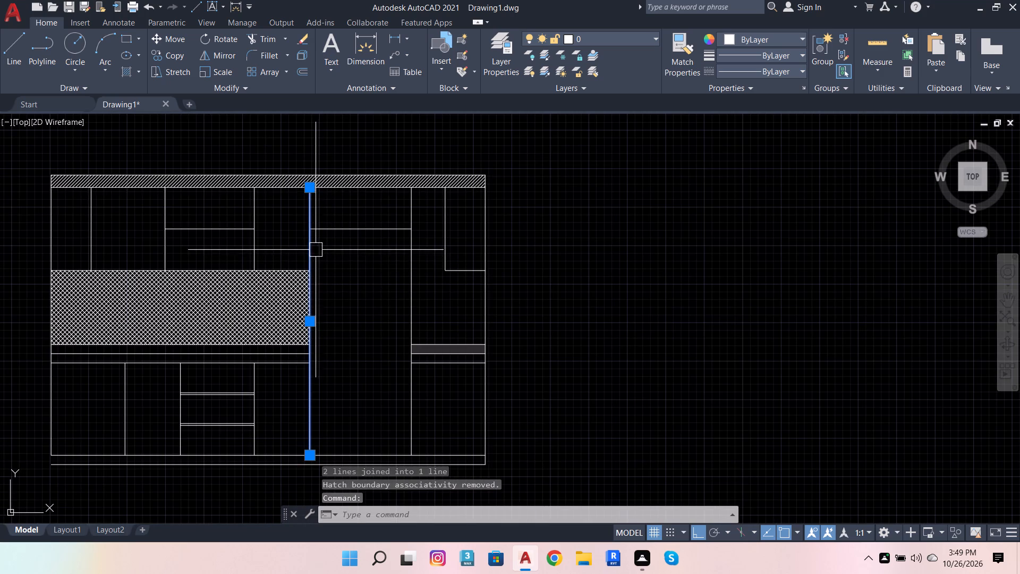
key(Escape)
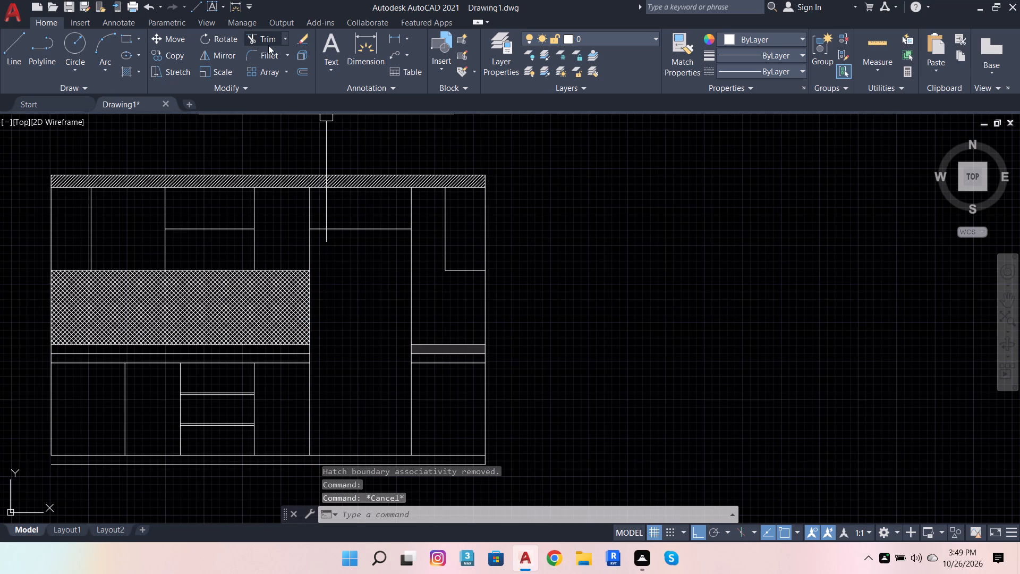
Trim both side lines of the tall section above its horizontal top line, up to the hatched top band.
click(270, 43)
click(307, 212)
key(Escape)
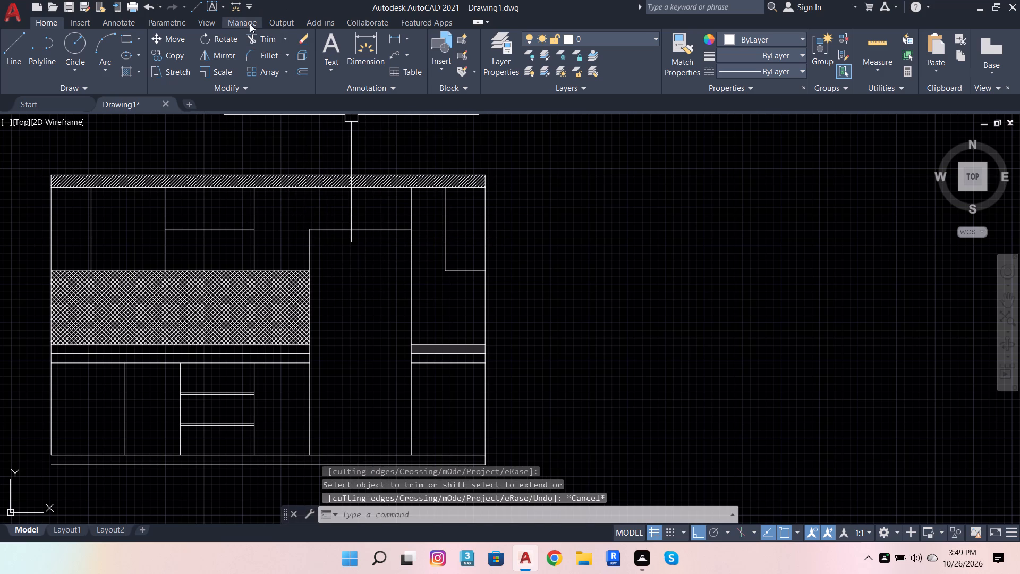
click(263, 37)
click(403, 212)
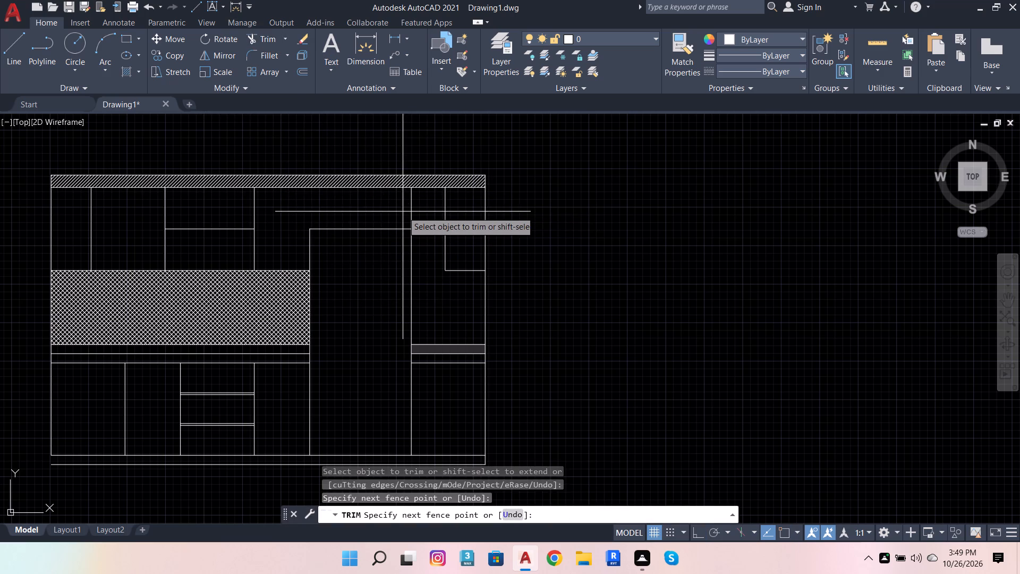
click(416, 217)
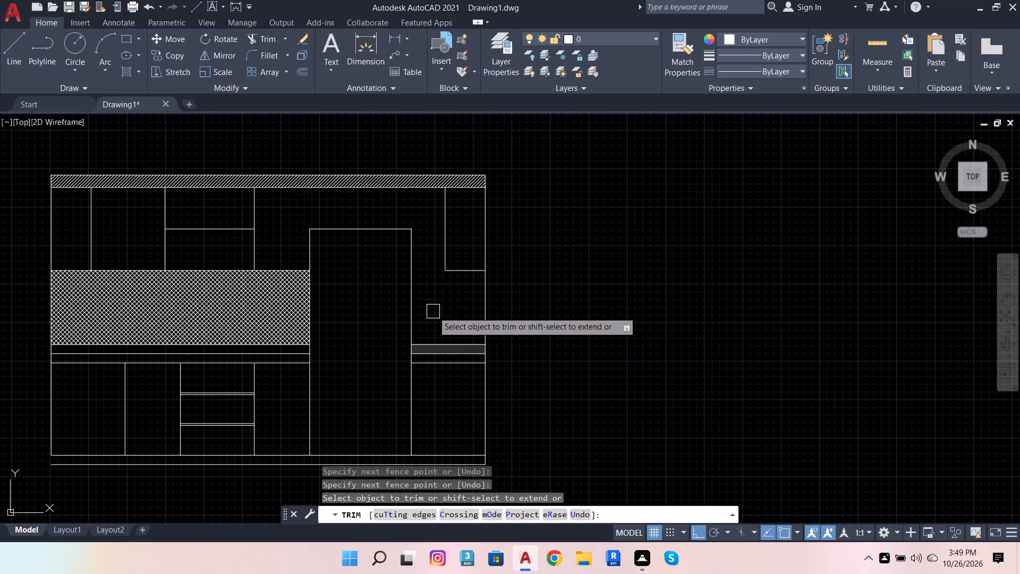
key(Escape)
click(412, 302)
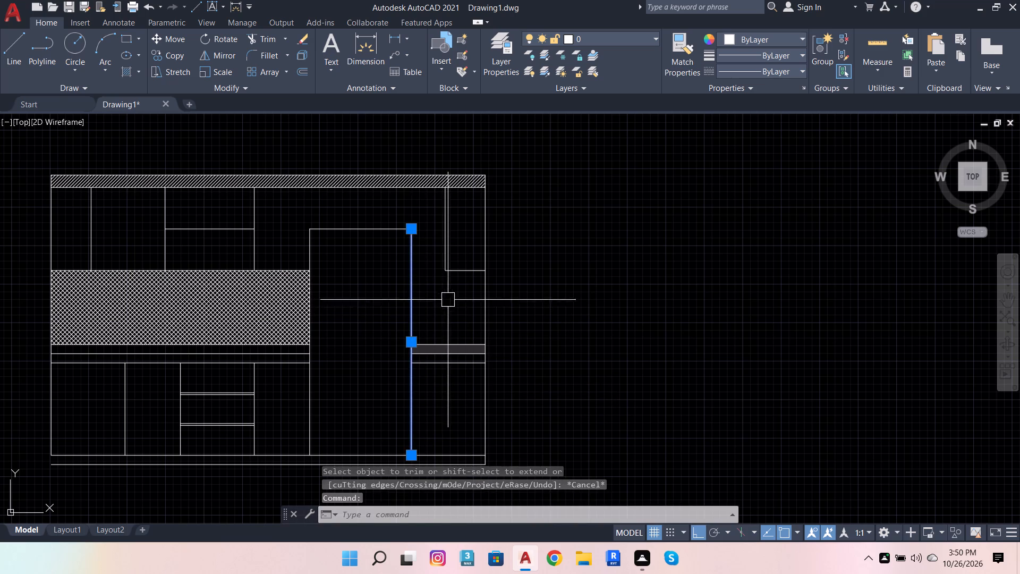
key(Escape)
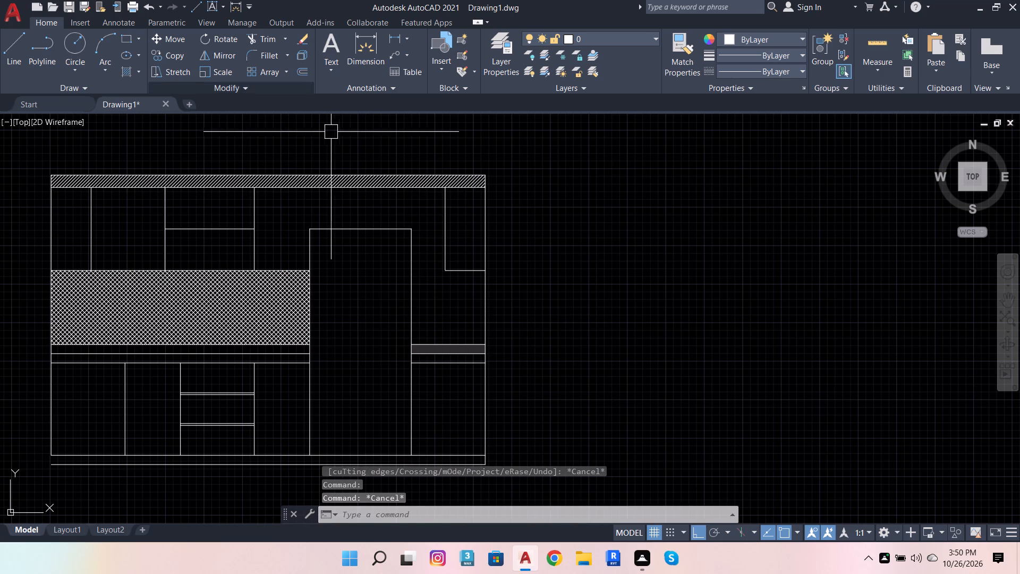
Trim the cabinet base line between the drawers and the tall section, and below the far-right column.
click(274, 39)
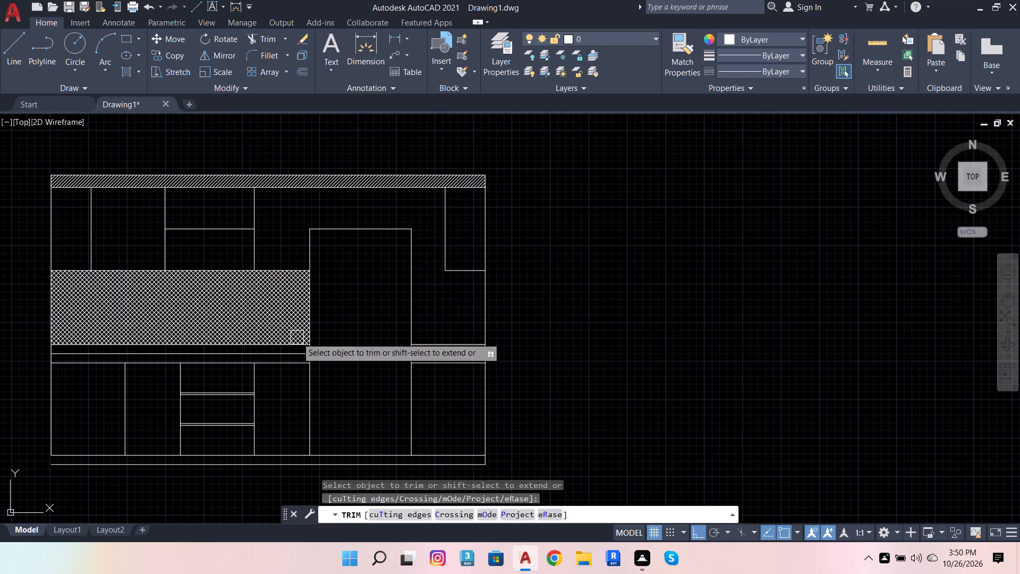
click(284, 451)
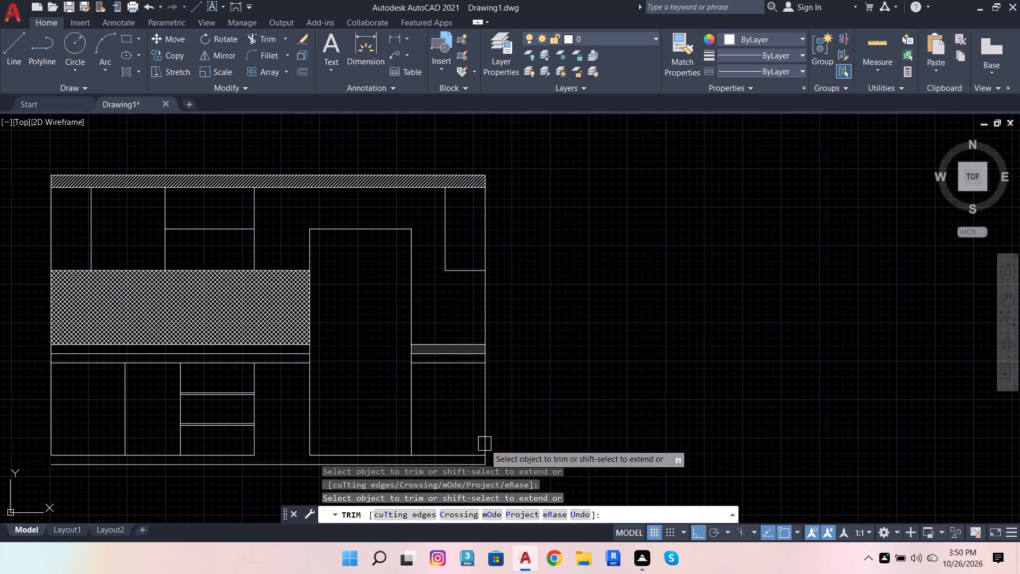
click(441, 449)
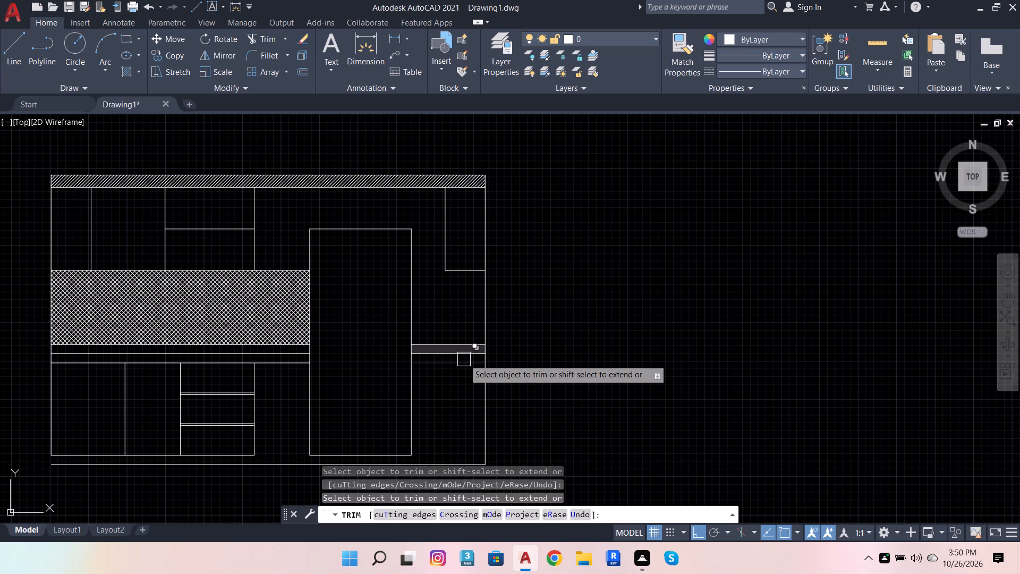
key(Escape)
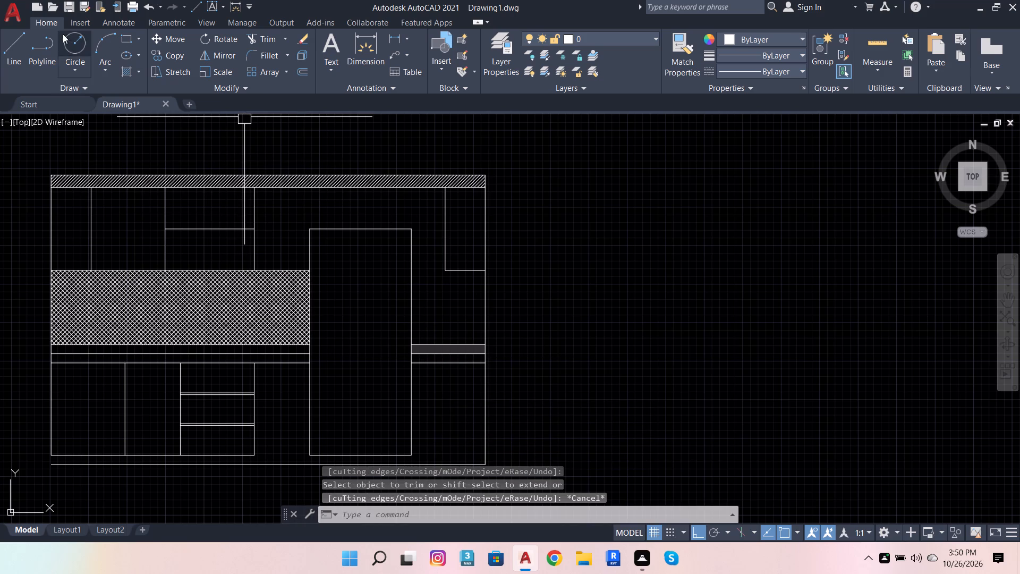
Draw a diamond of four lines inside the tall section, connecting the midpoints of its top, left, bottom and right edges.
click(14, 56)
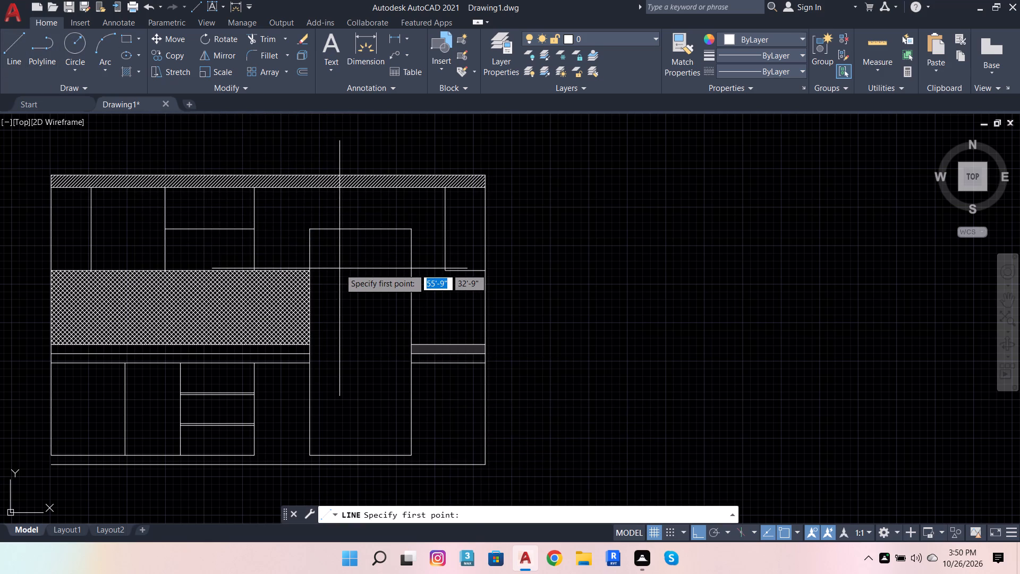
shift+right_click(342, 271)
click(389, 313)
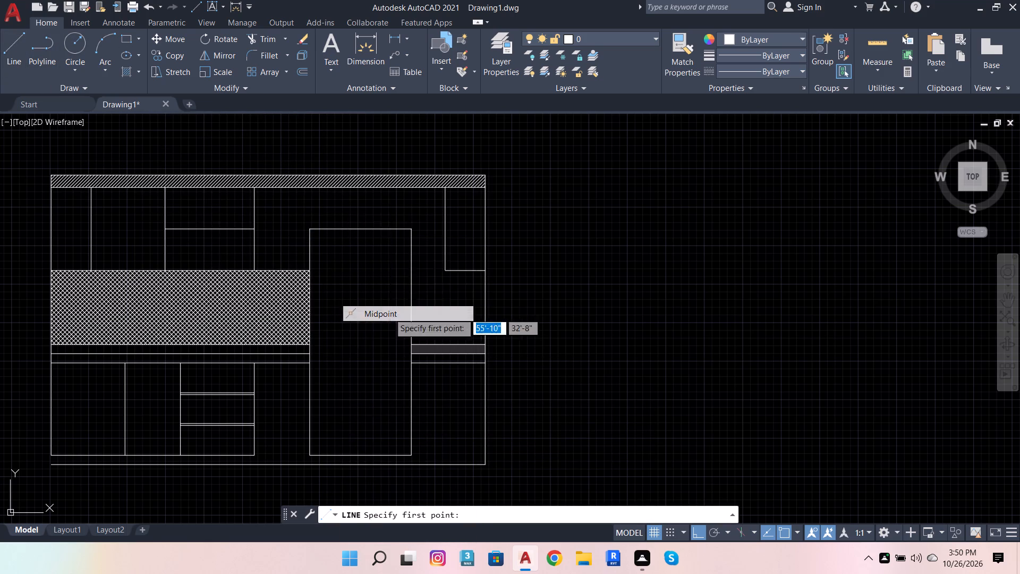
click(359, 232)
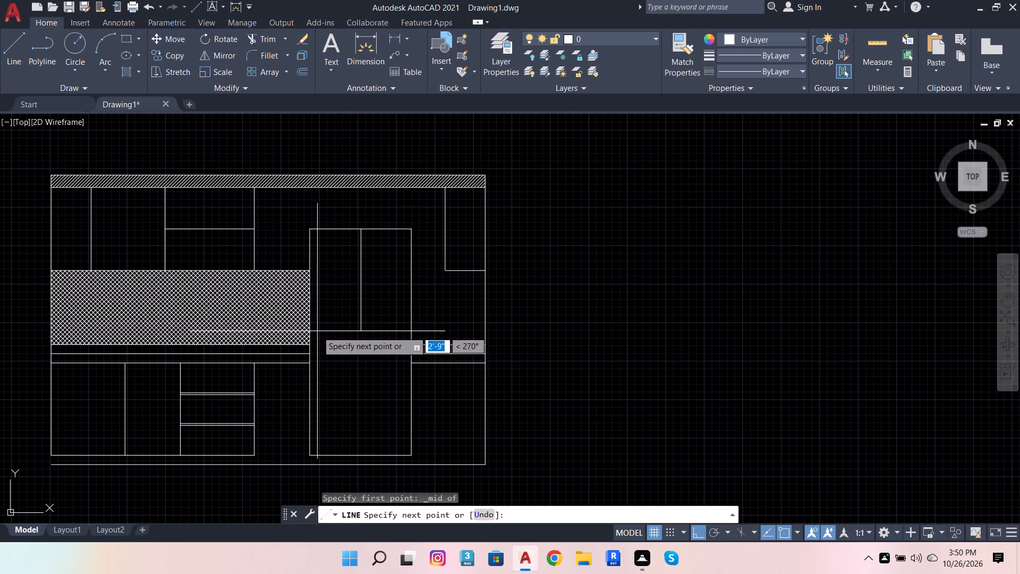
shift+right_click(333, 336)
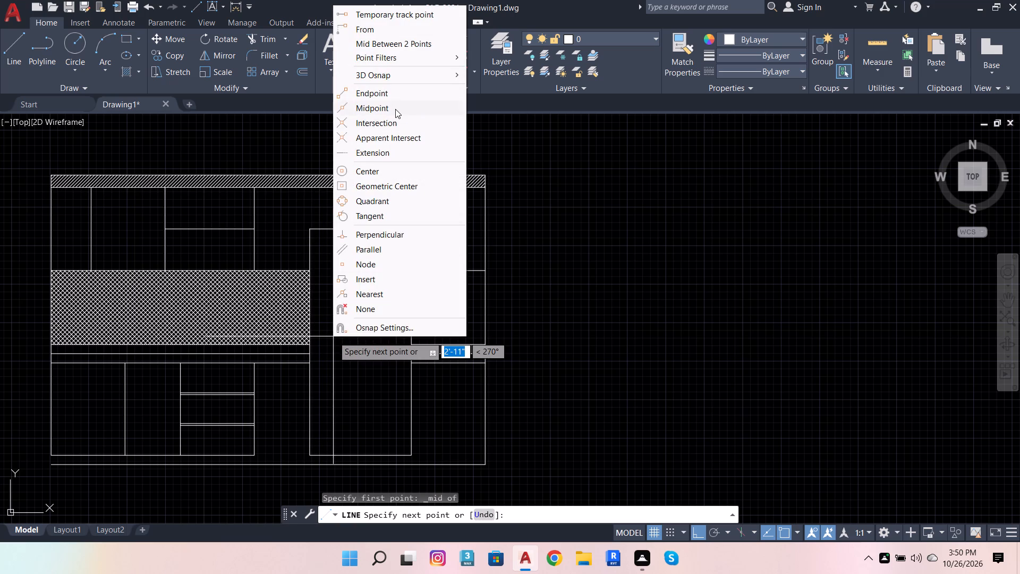
click(395, 109)
click(311, 339)
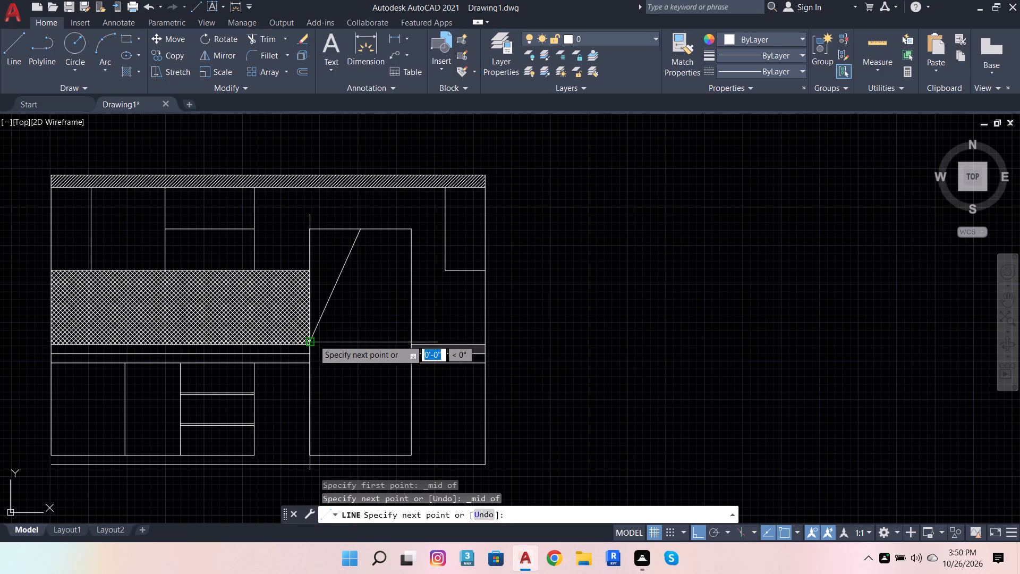
shift+right_click(353, 410)
click(416, 182)
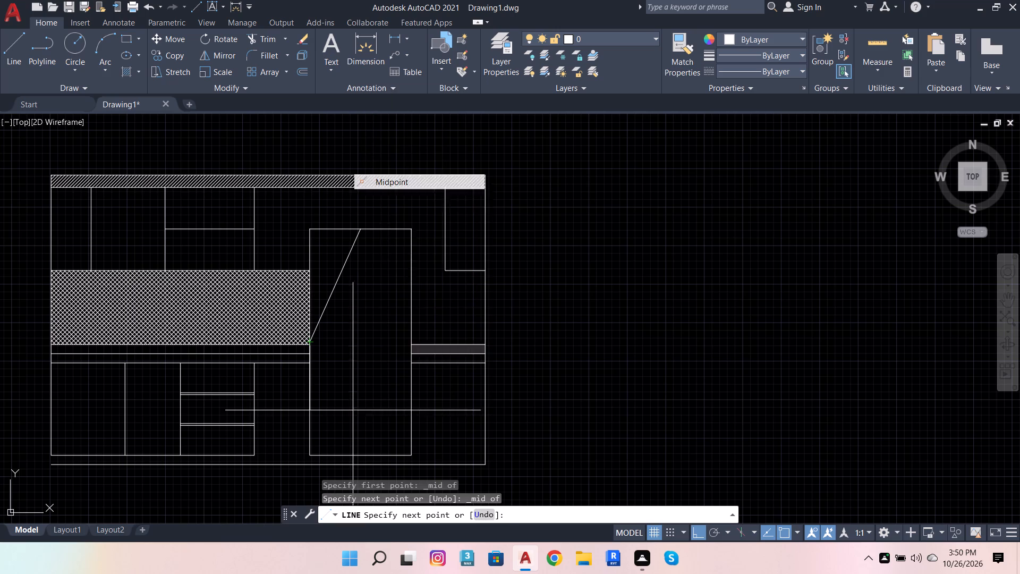
click(365, 454)
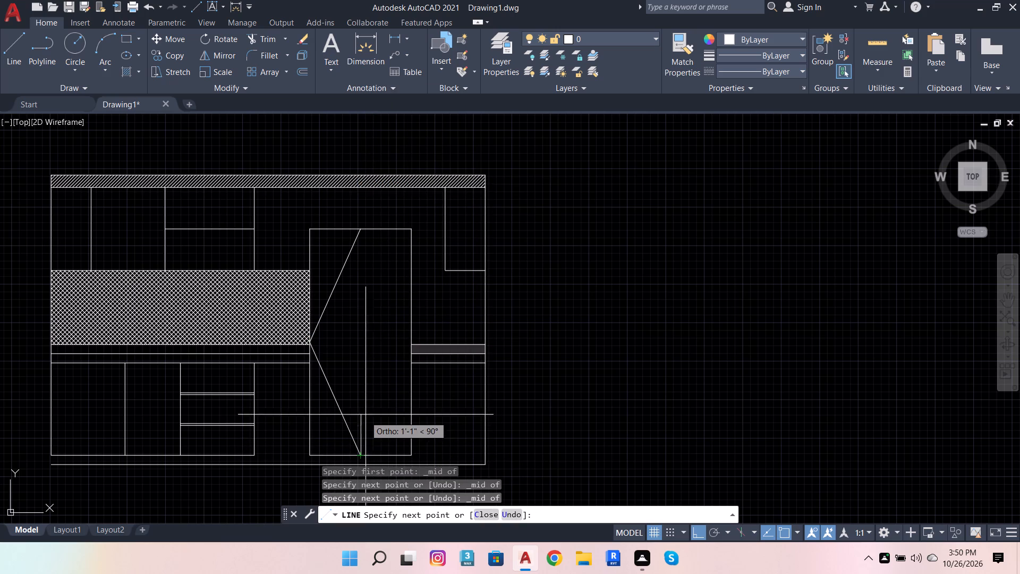
shift+right_click(383, 380)
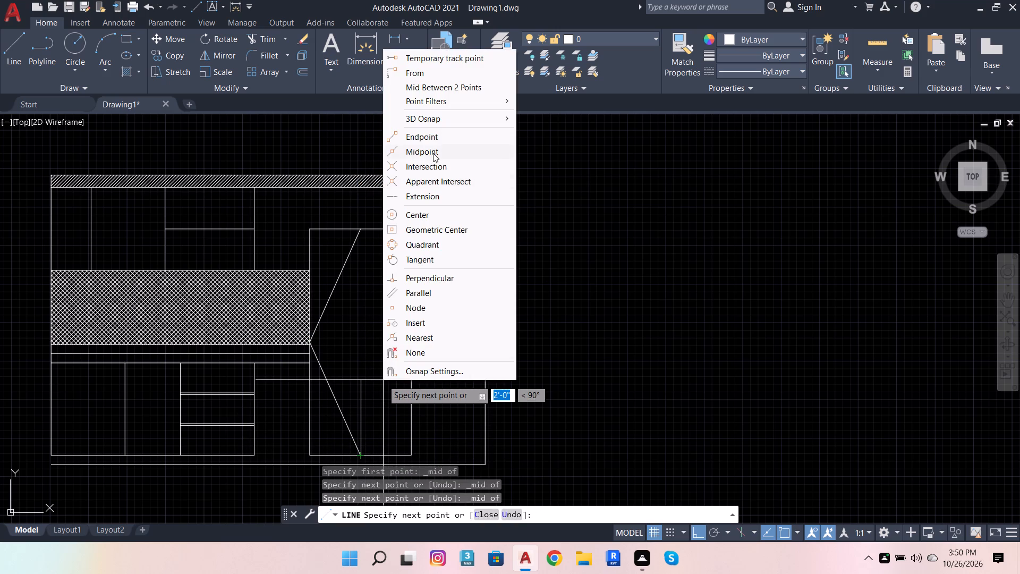
click(433, 153)
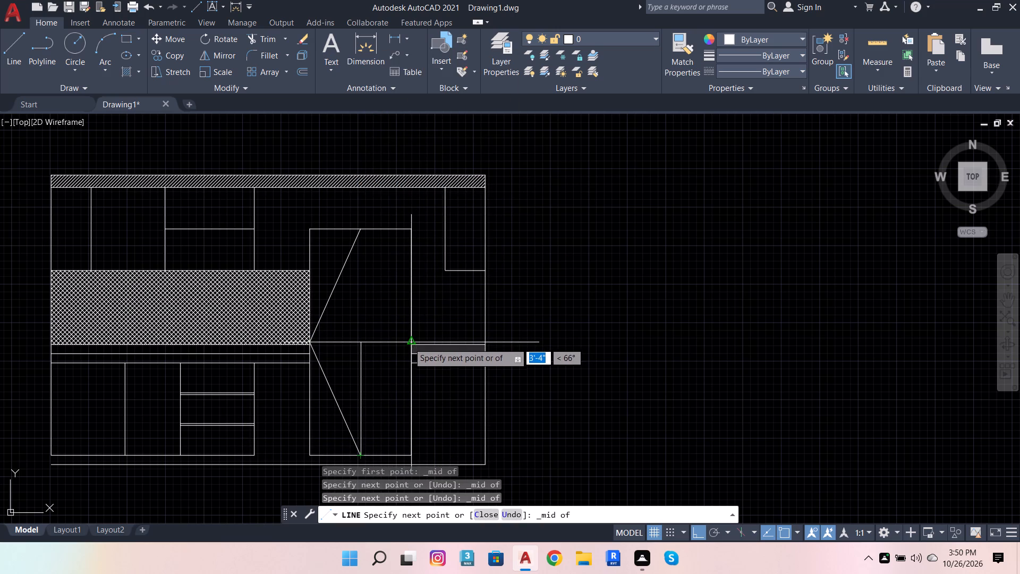
click(409, 343)
click(353, 230)
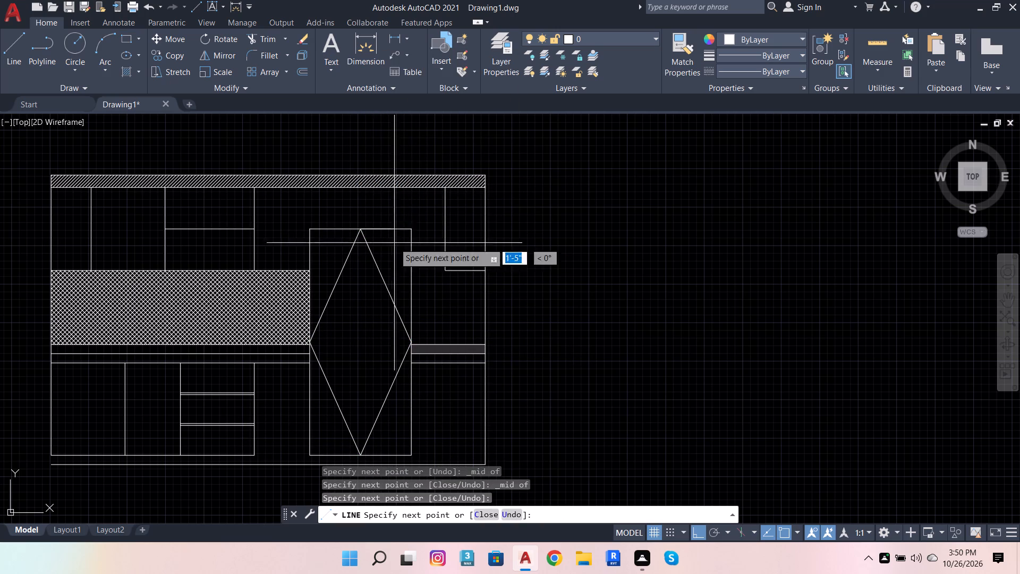
key(Escape)
Change the linetype of the four diamond lines in the tall section to DASHED.
click(396, 290)
click(345, 272)
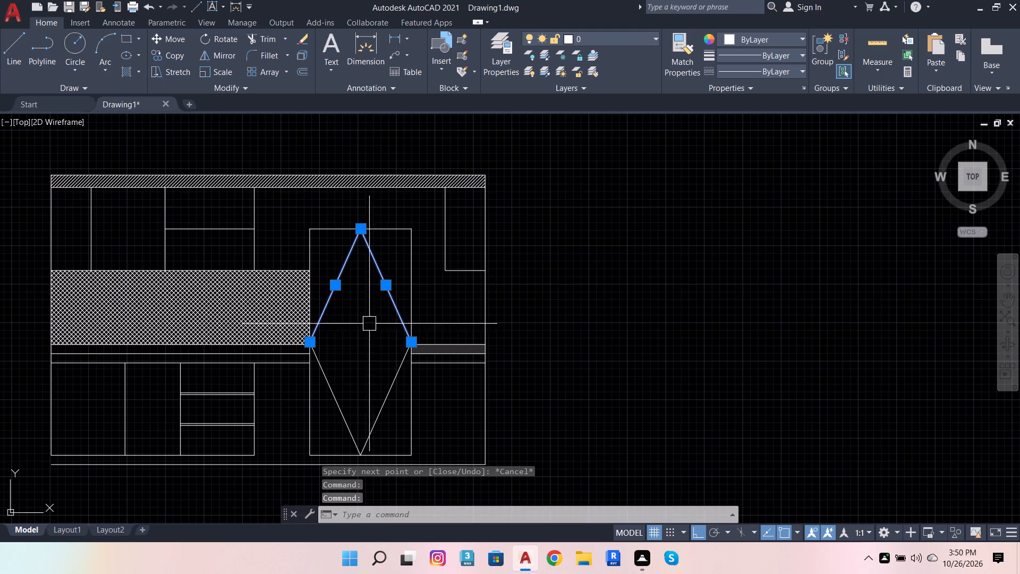
click(344, 411)
click(377, 415)
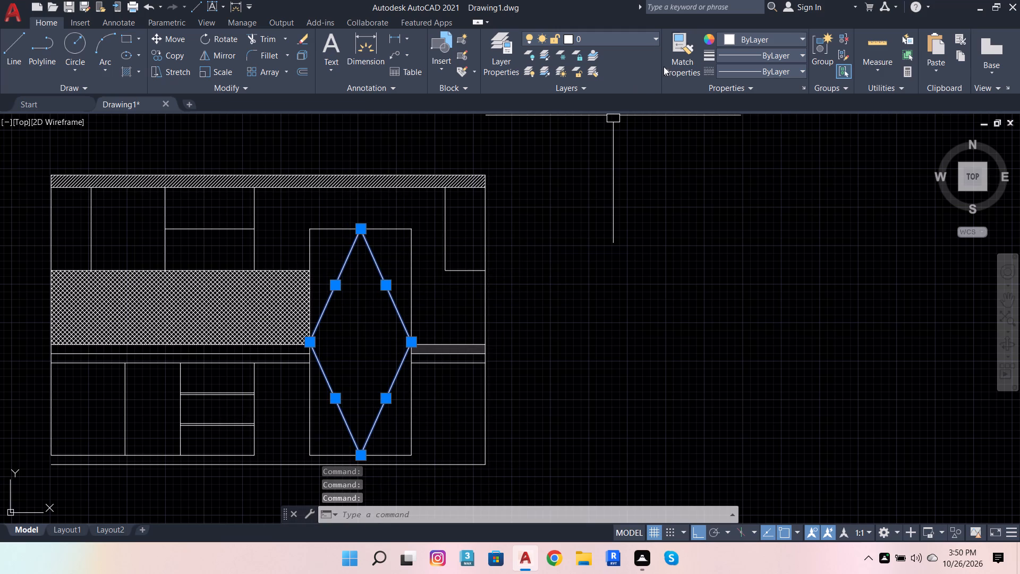
click(733, 70)
click(739, 136)
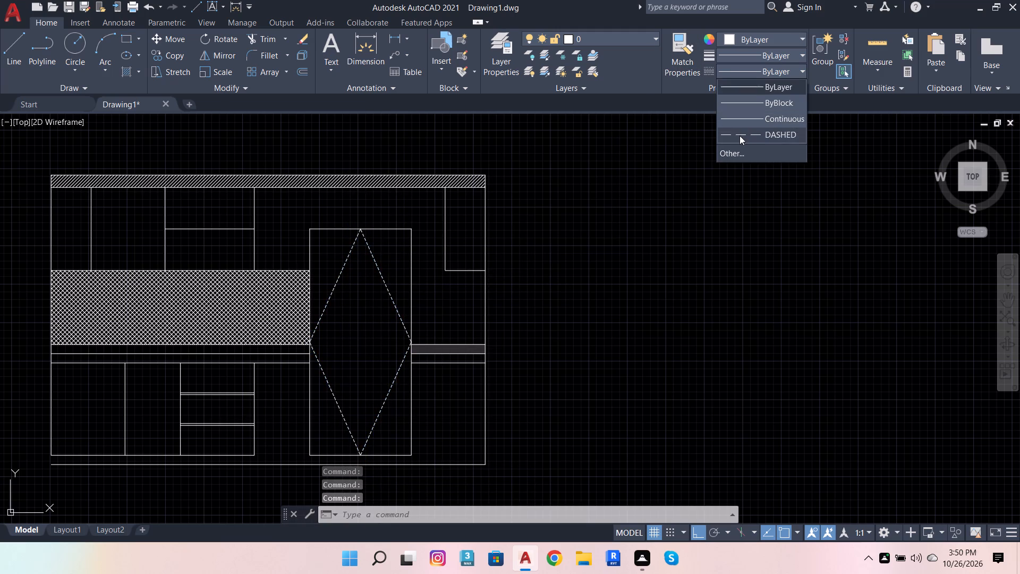
key(Escape)
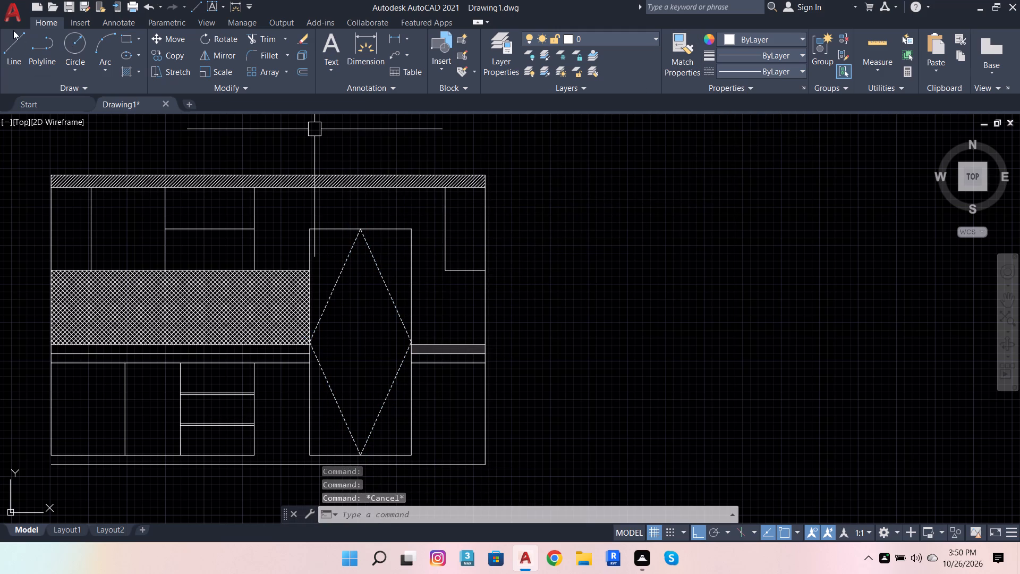
Extend the tall section's side lines to the hatched top band and the bottom line, and the drawers' base line to the tall section.
click(274, 35)
shift+click(312, 244)
shift+click(409, 249)
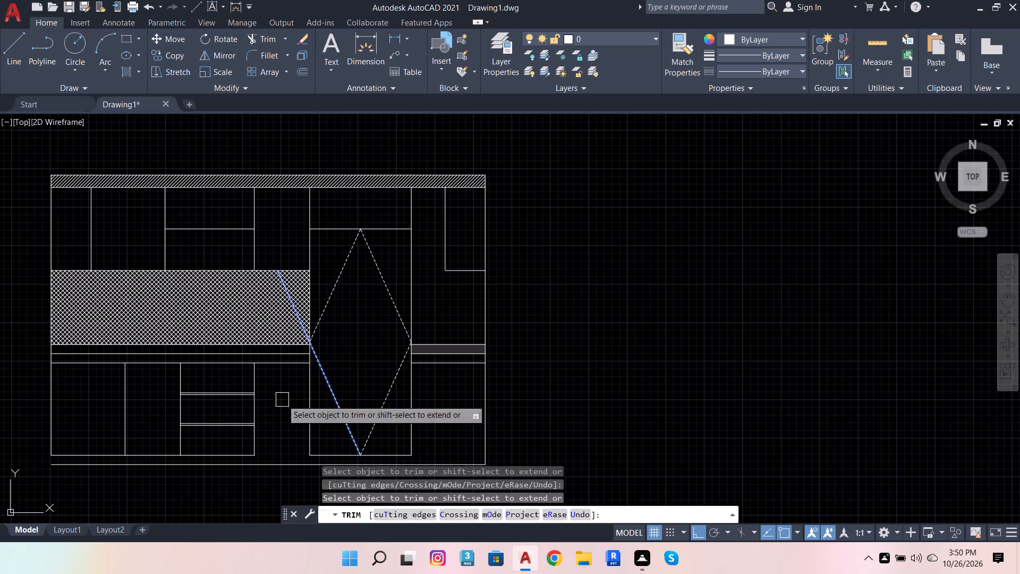
shift+click(305, 438)
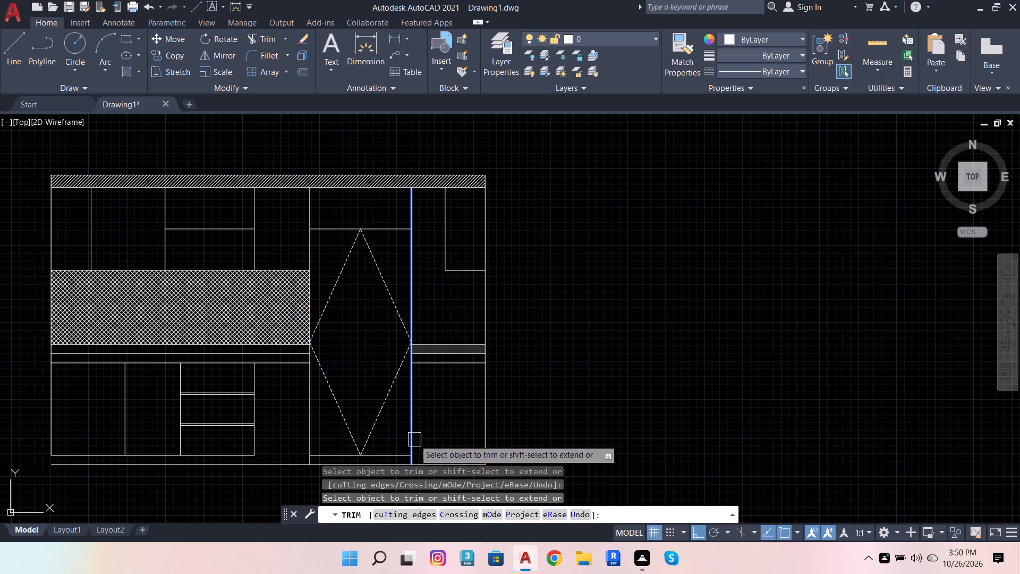
shift+click(414, 440)
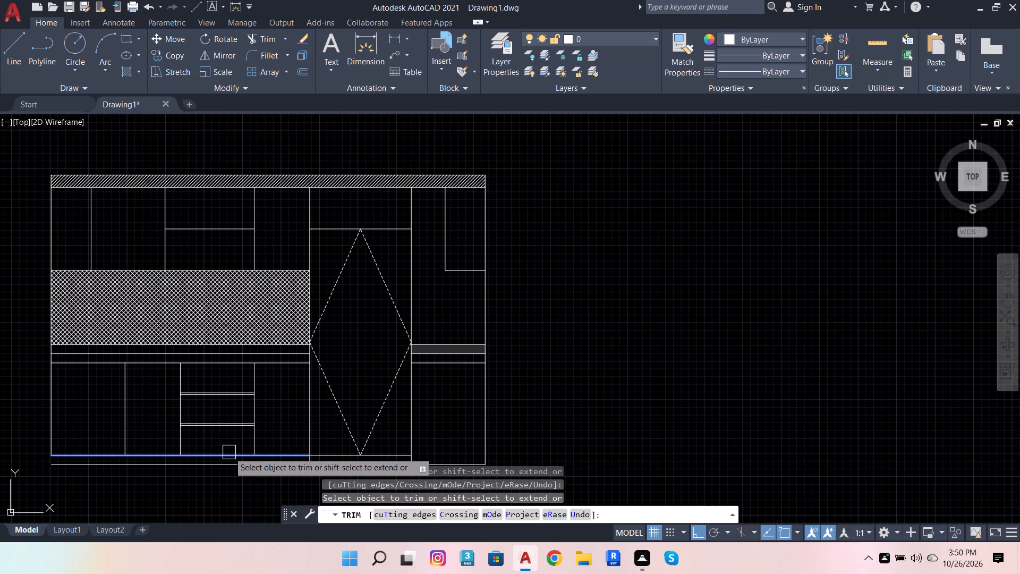
shift+click(228, 452)
Trim the ends of the tall section's two side lines below its base line, using a fence across them.
scroll(349, 487, up, 3)
scroll(301, 451, up, 3)
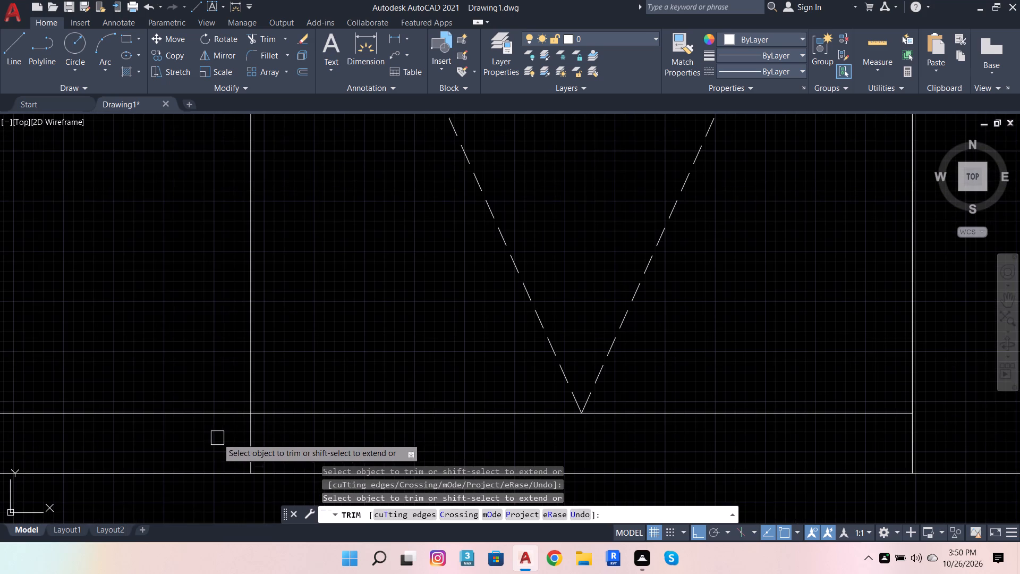
click(215, 440)
scroll(240, 443, down, 2)
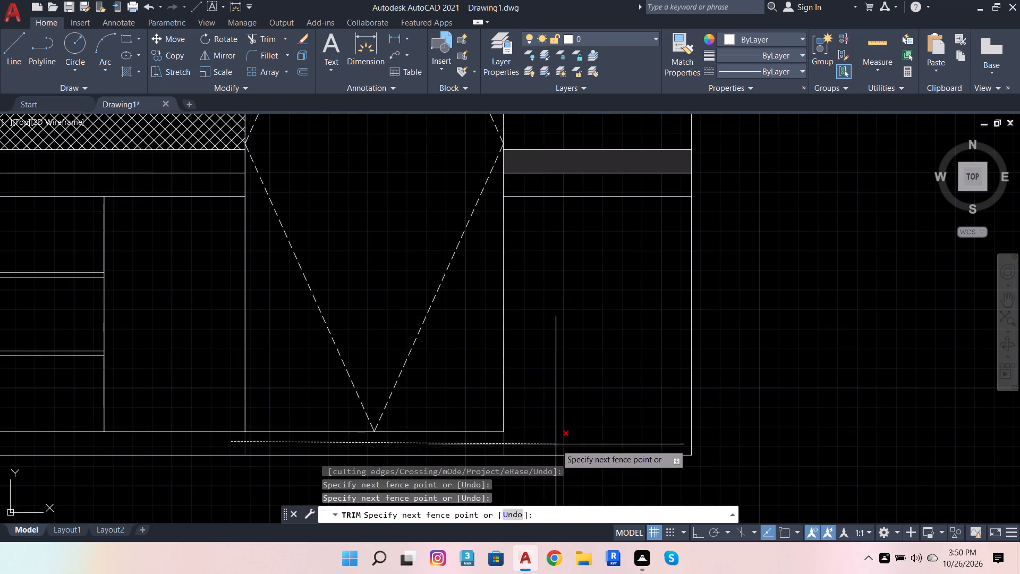
click(556, 444)
scroll(546, 450, down, 3)
key(Escape)
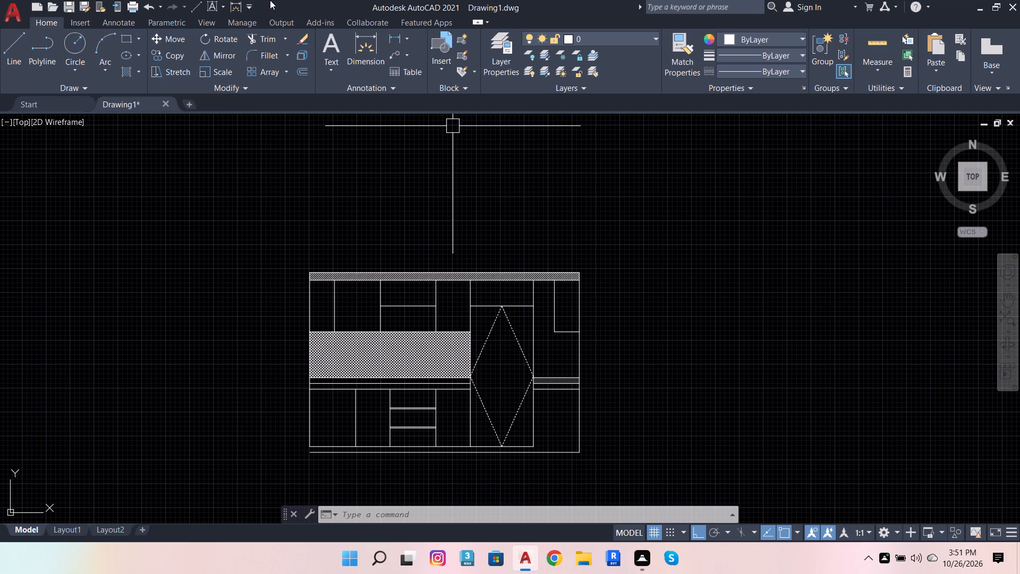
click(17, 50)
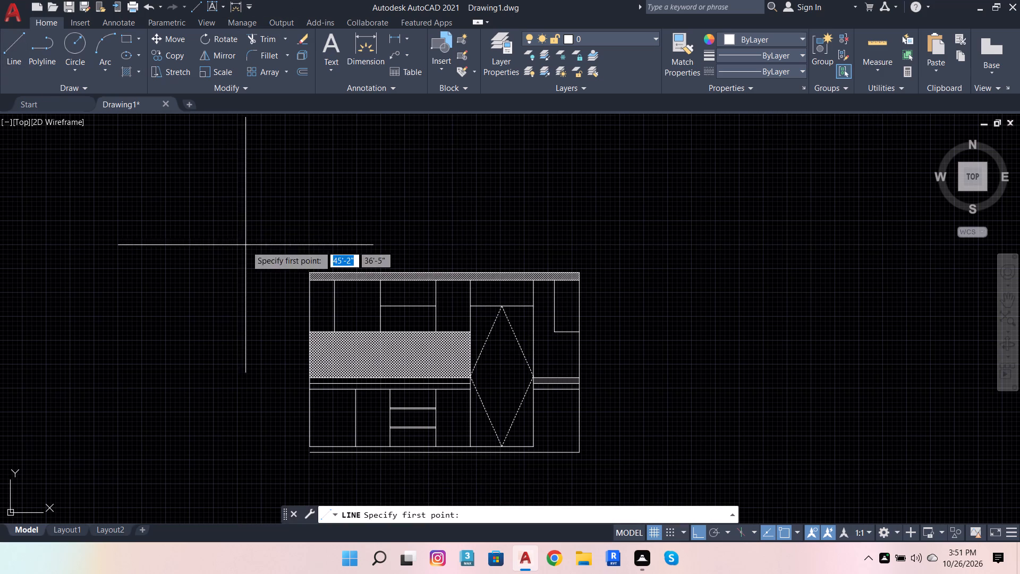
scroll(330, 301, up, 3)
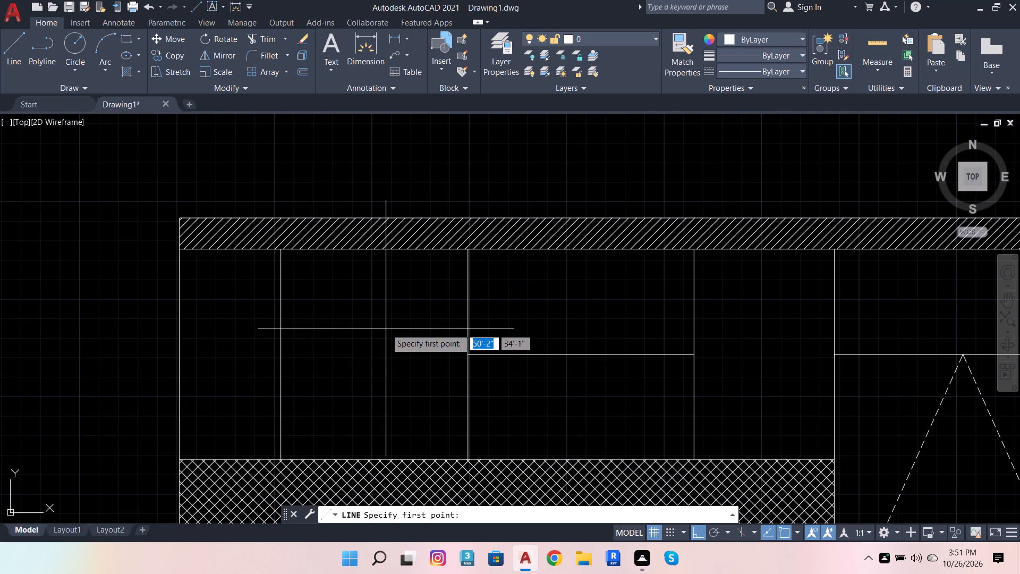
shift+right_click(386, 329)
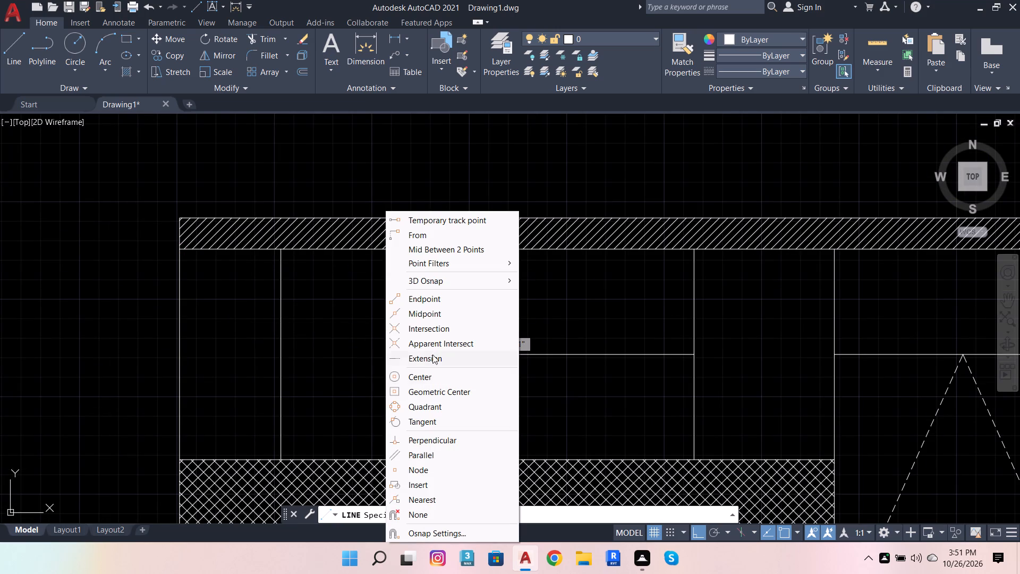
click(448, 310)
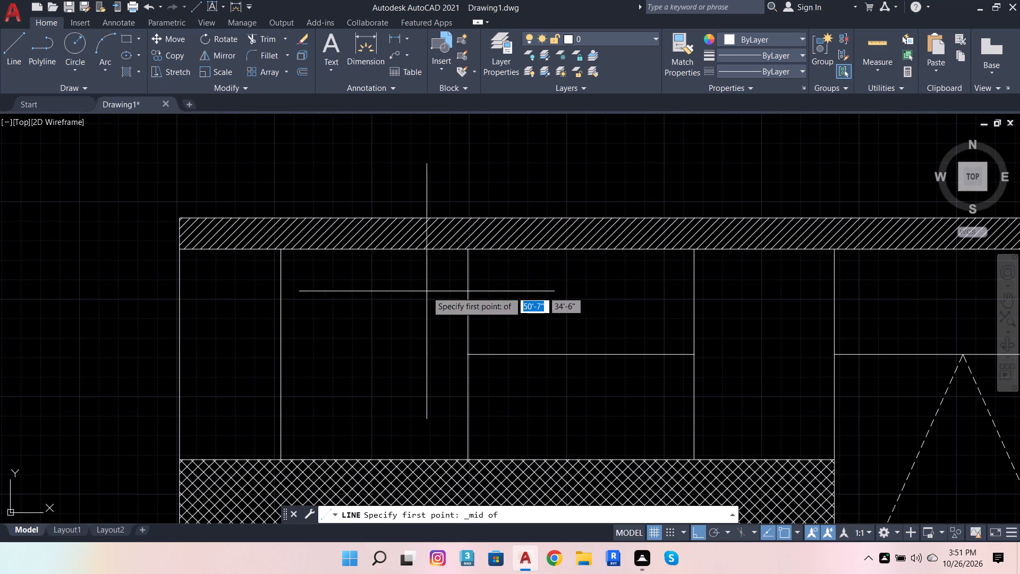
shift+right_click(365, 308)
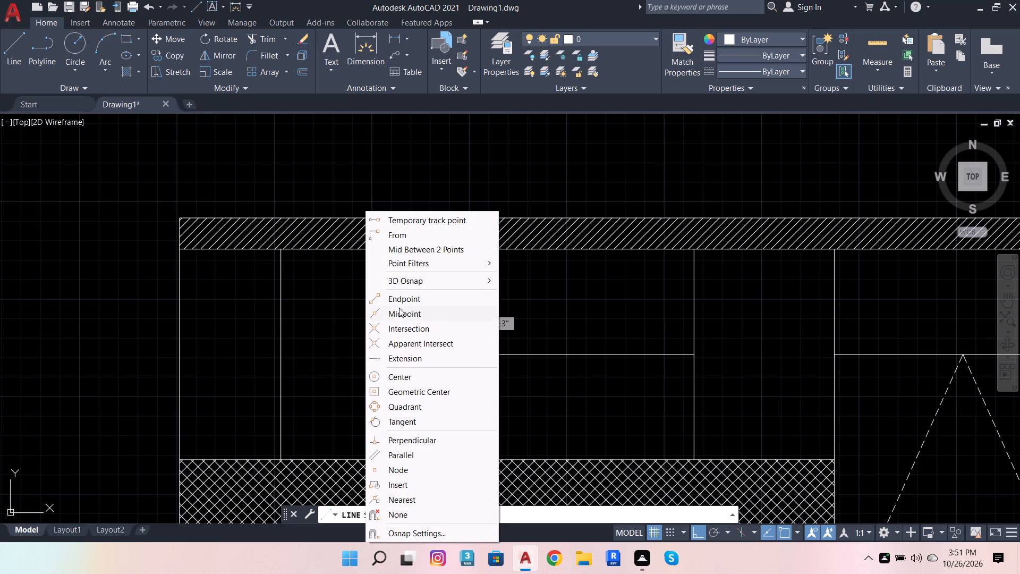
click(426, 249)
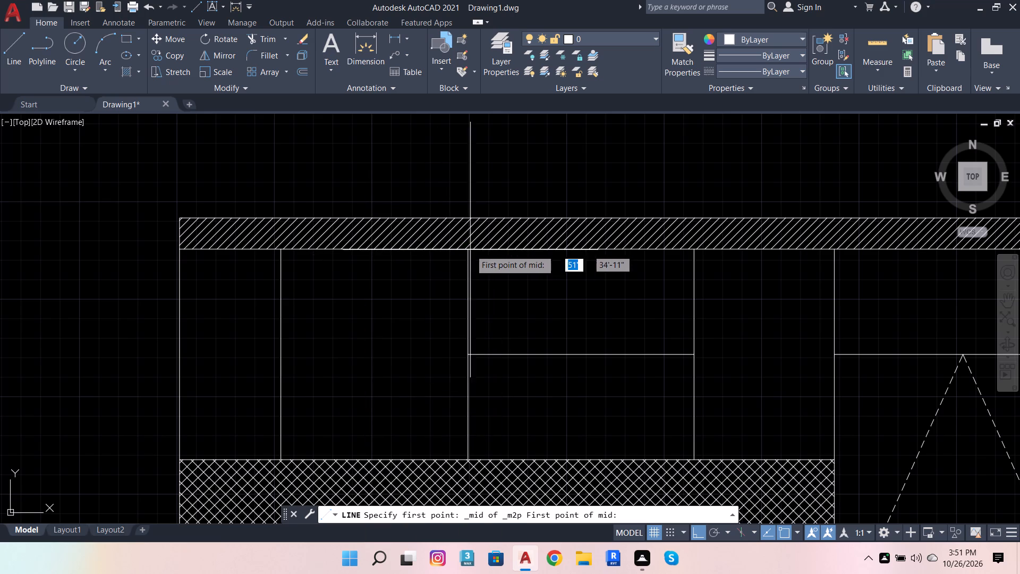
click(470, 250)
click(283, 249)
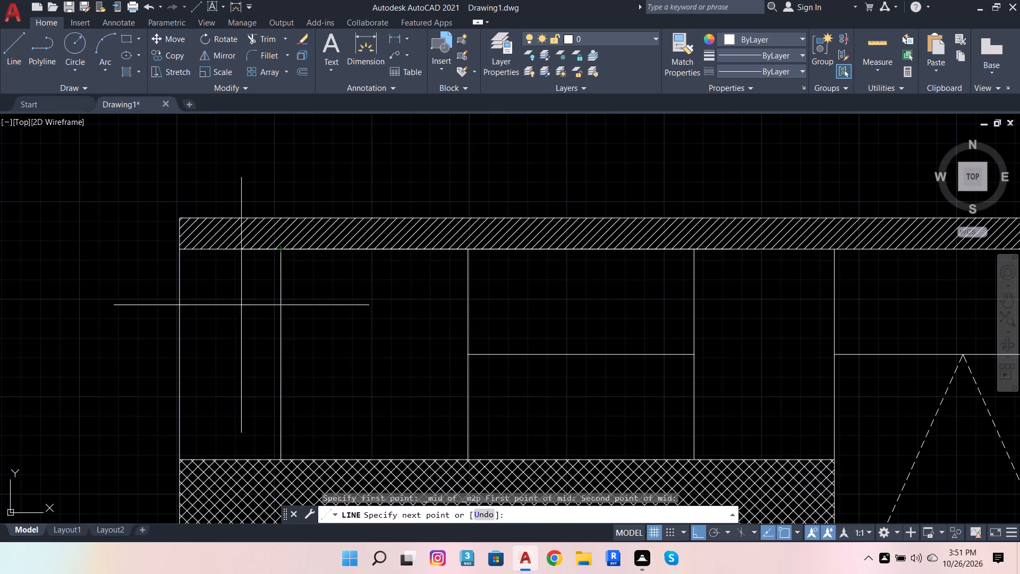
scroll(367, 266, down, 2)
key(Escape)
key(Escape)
Draw two lines in the second upper compartment, from its top edge's midpoint to its left side's midpoint to its bottom edge's midpoint.
scroll(405, 296, up, 2)
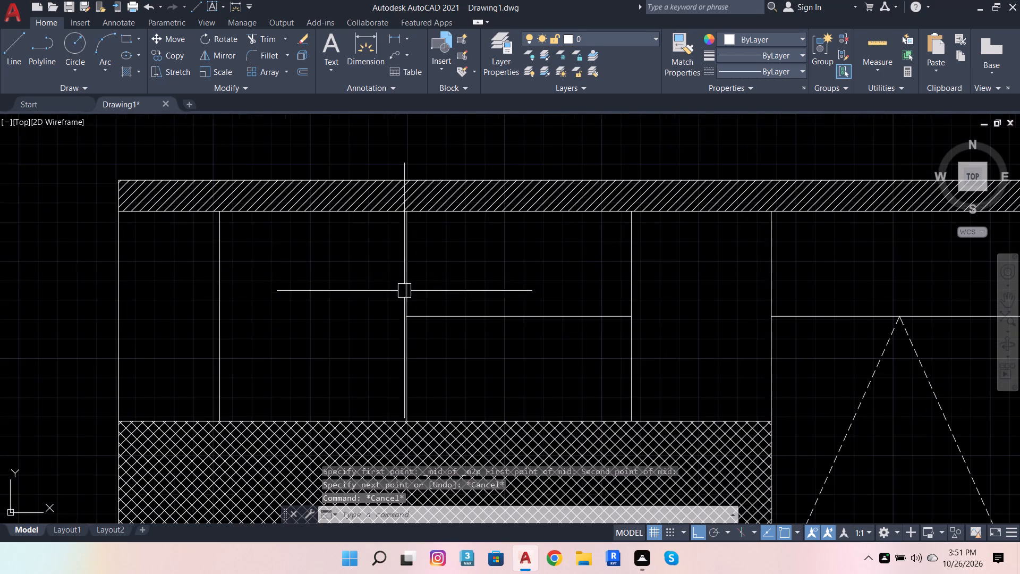
click(9, 44)
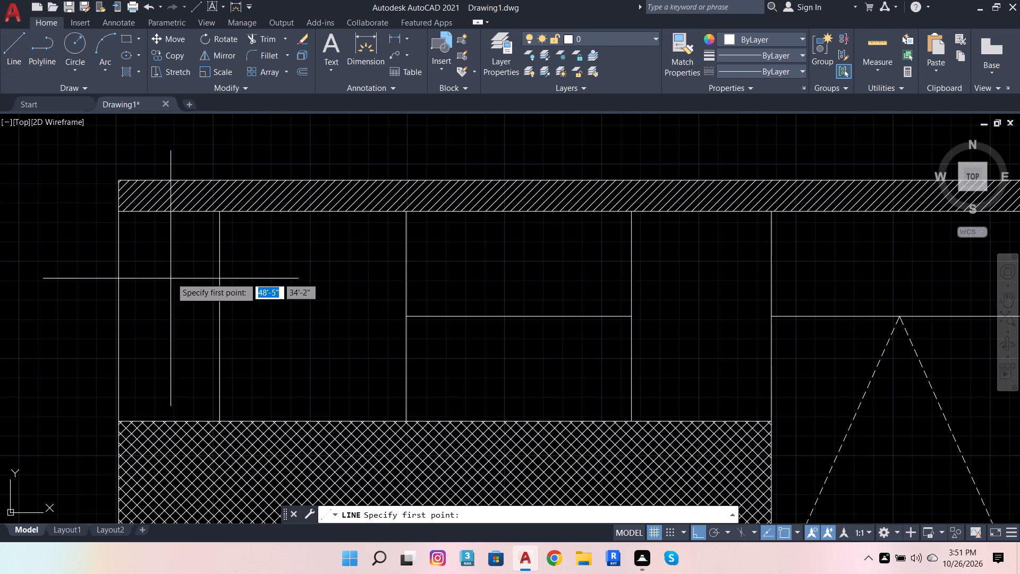
shift+right_click(263, 281)
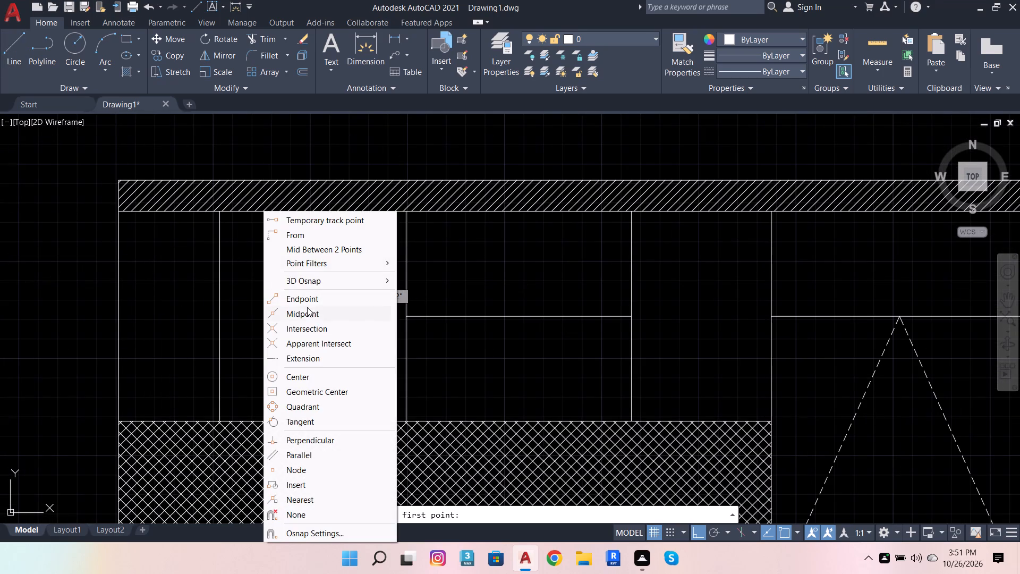
click(350, 248)
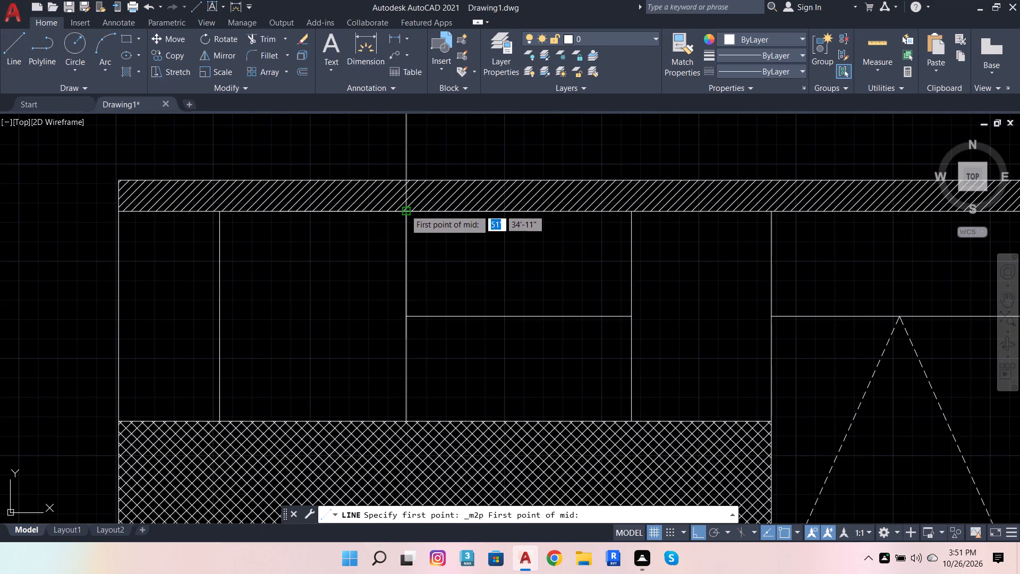
click(405, 213)
click(217, 212)
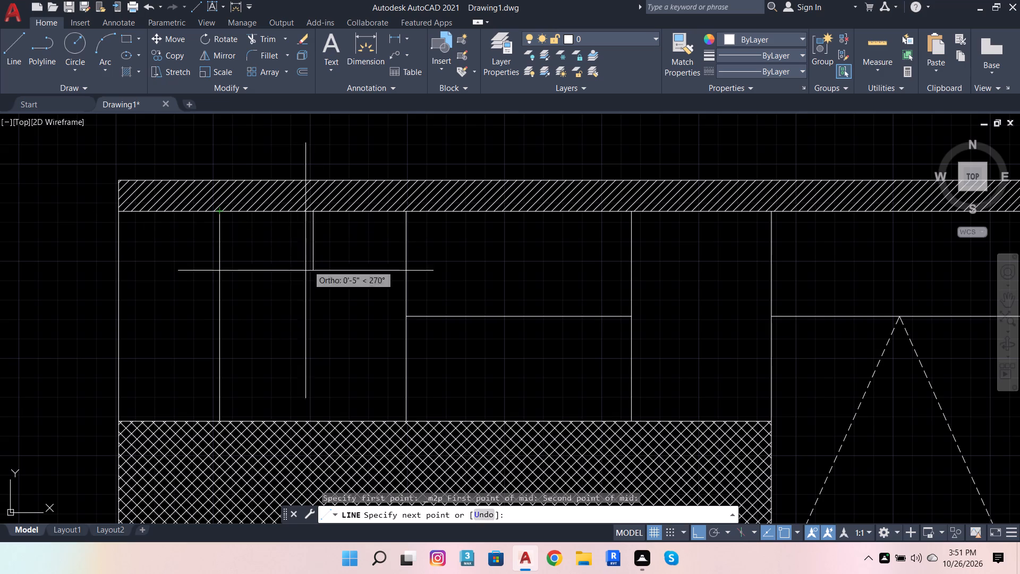
shift+right_click(280, 316)
click(322, 311)
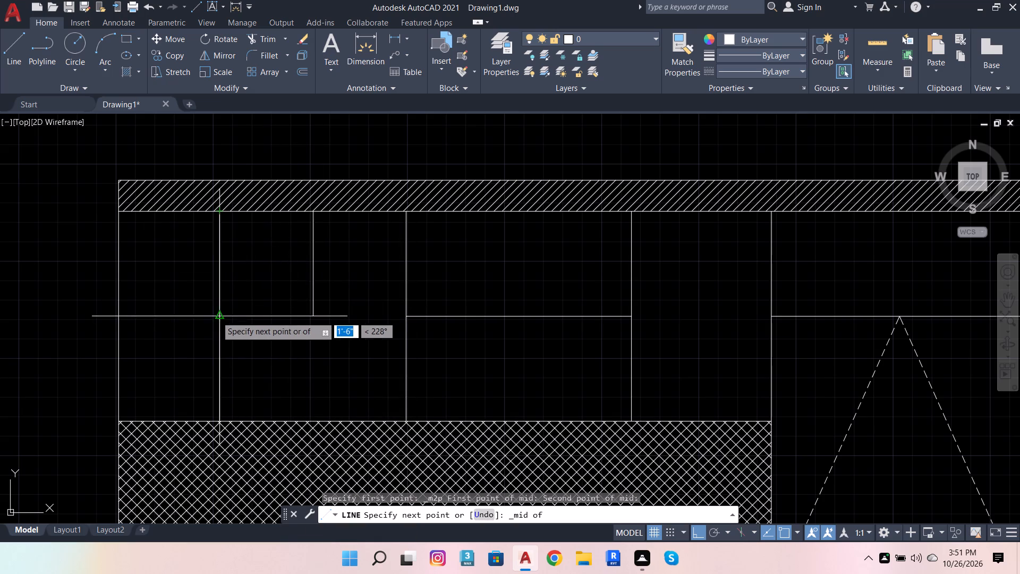
click(215, 316)
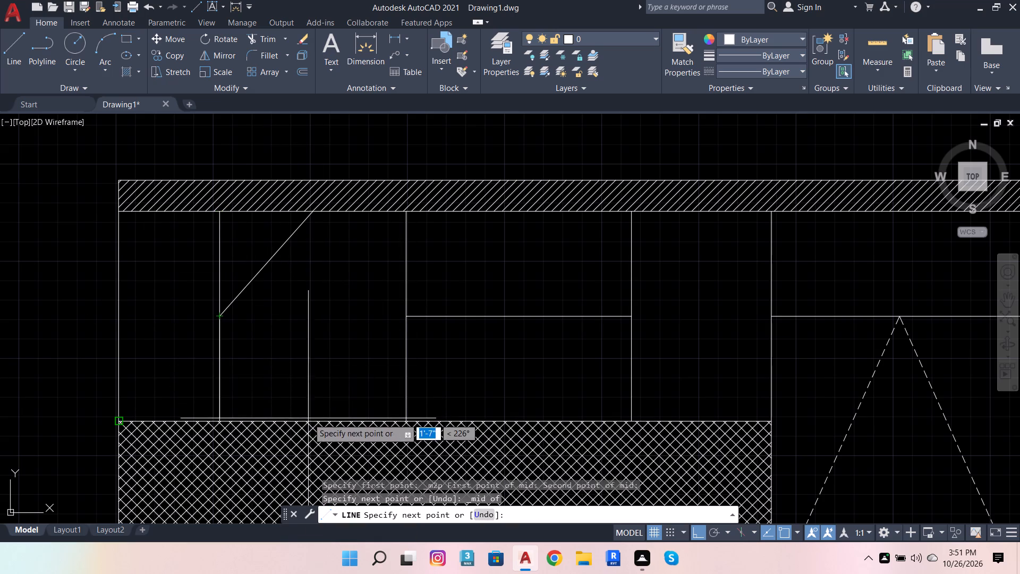
shift+right_click(347, 372)
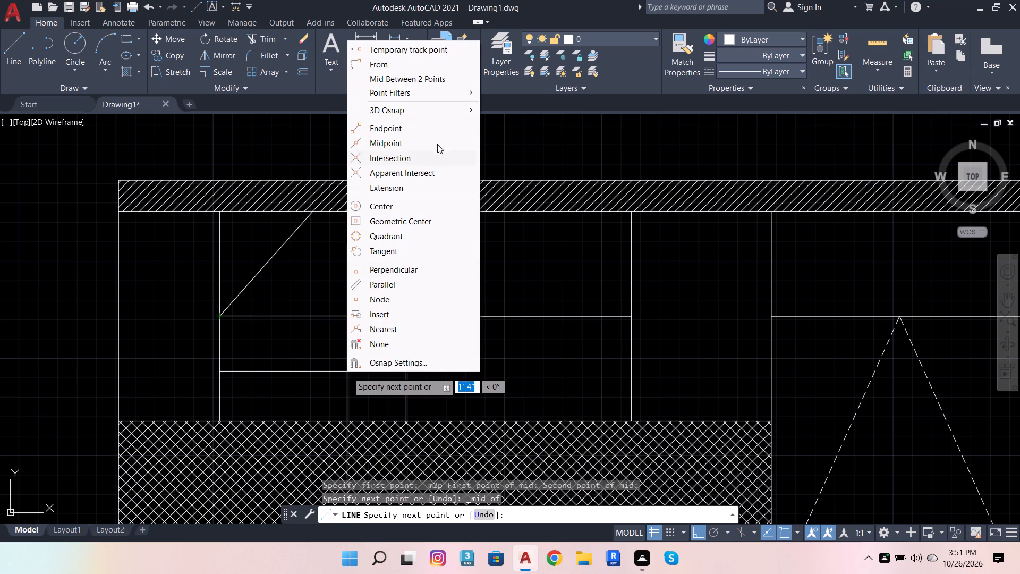
click(420, 76)
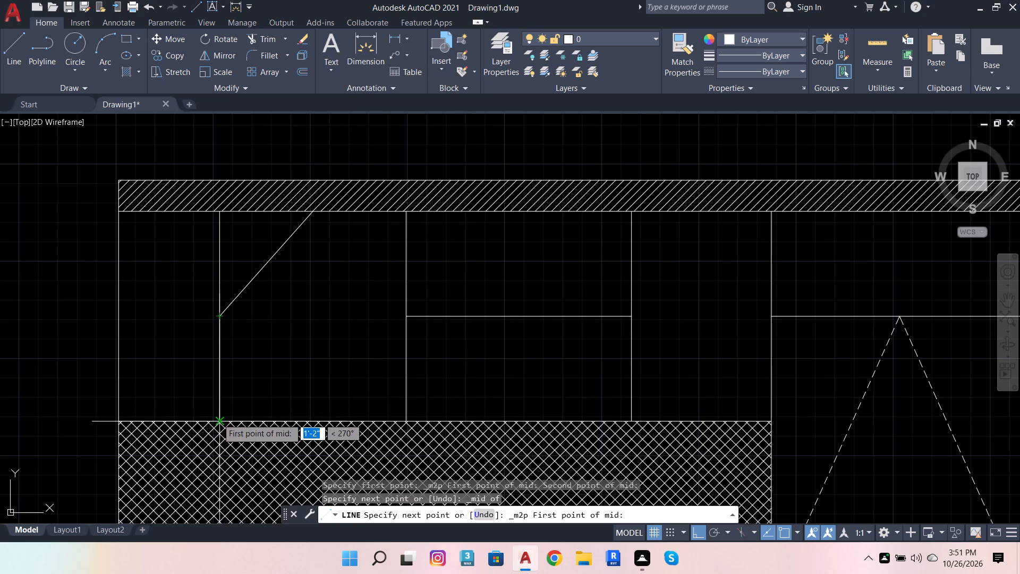
click(217, 418)
click(402, 423)
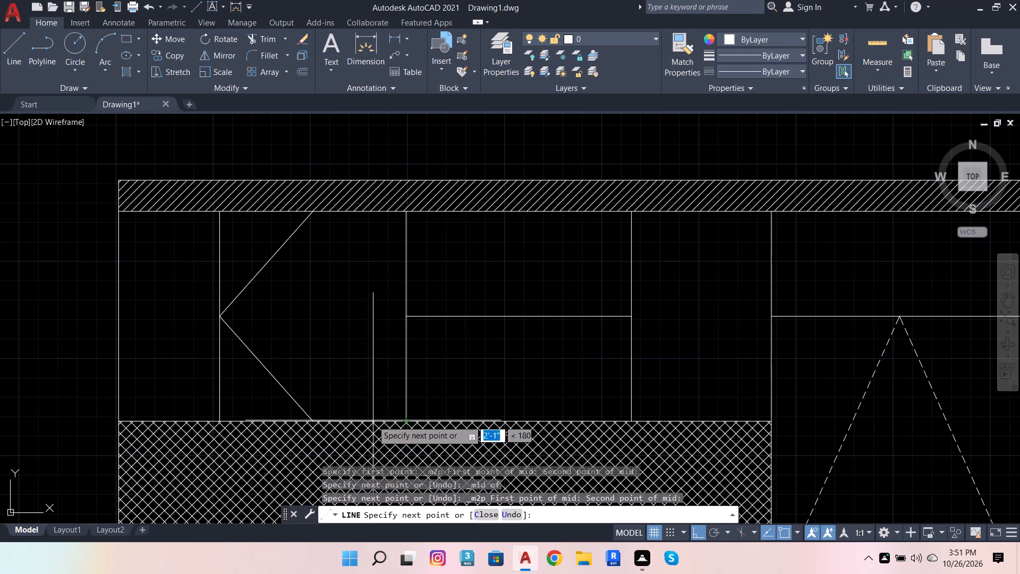
key(Escape)
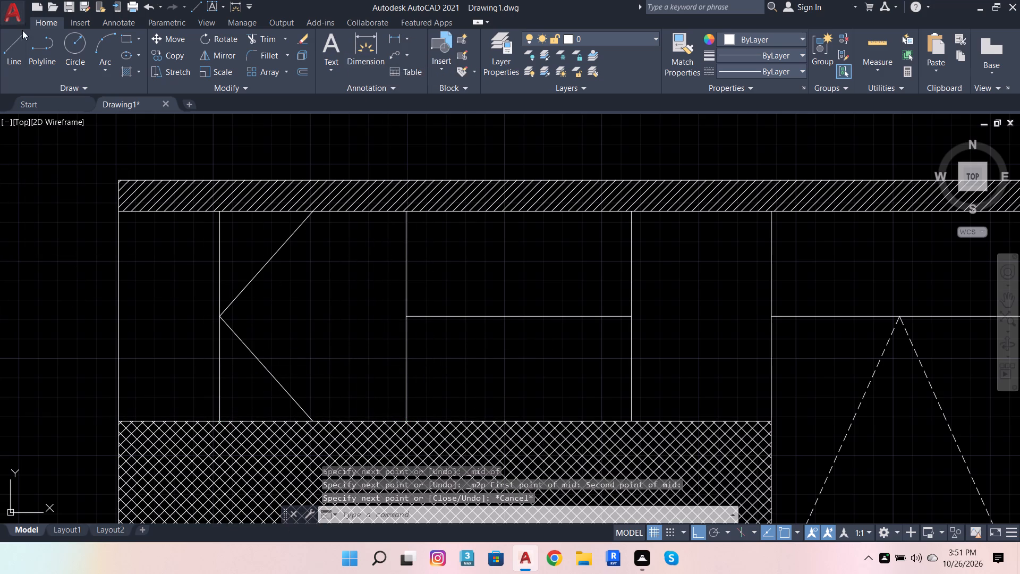
Draw two crossing diagonal lines between opposite corners of the narrow leftmost upper compartment.
click(14, 43)
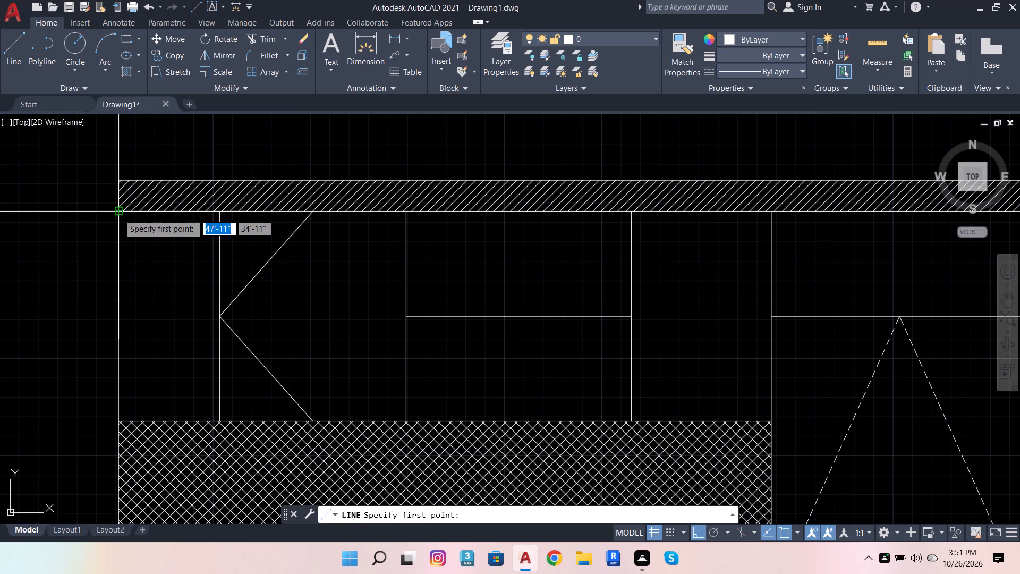
click(118, 214)
click(217, 416)
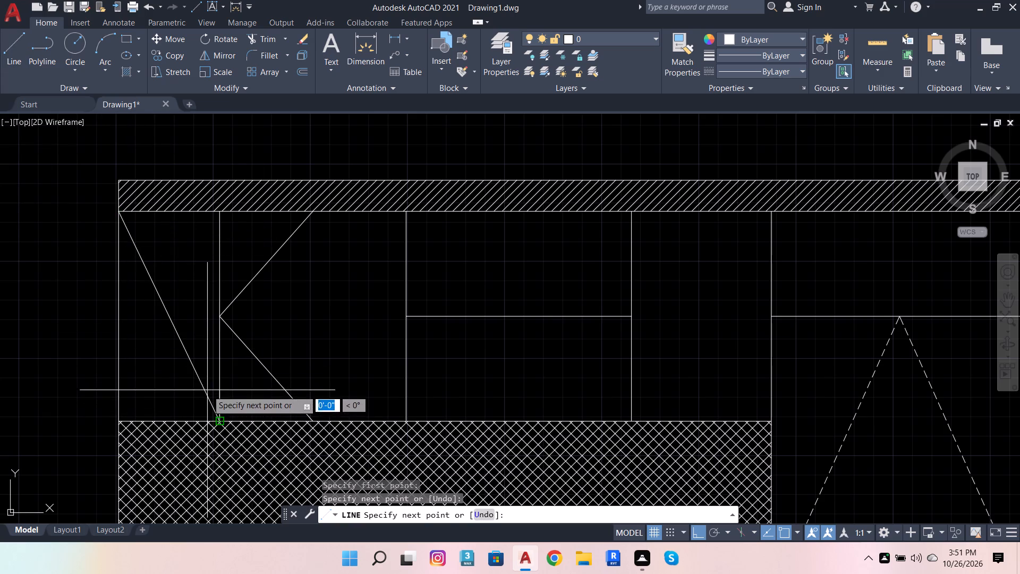
key(space)
key(space)
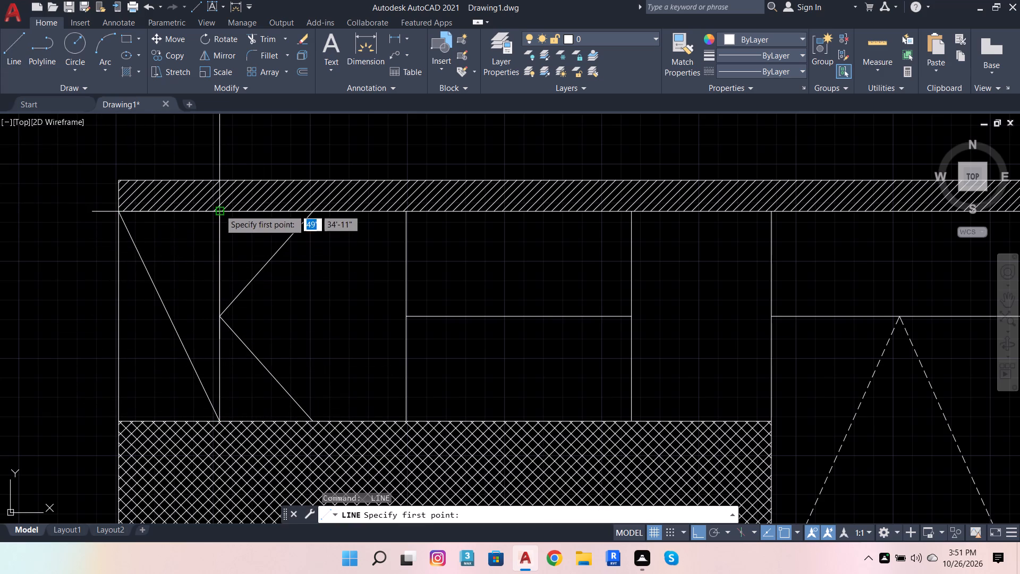
click(220, 212)
click(116, 419)
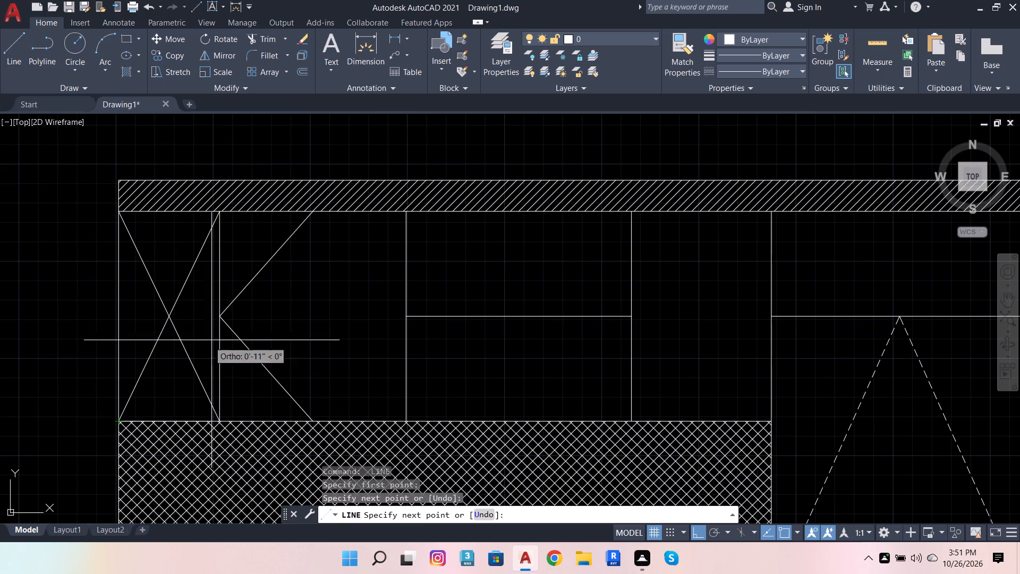
key(Escape)
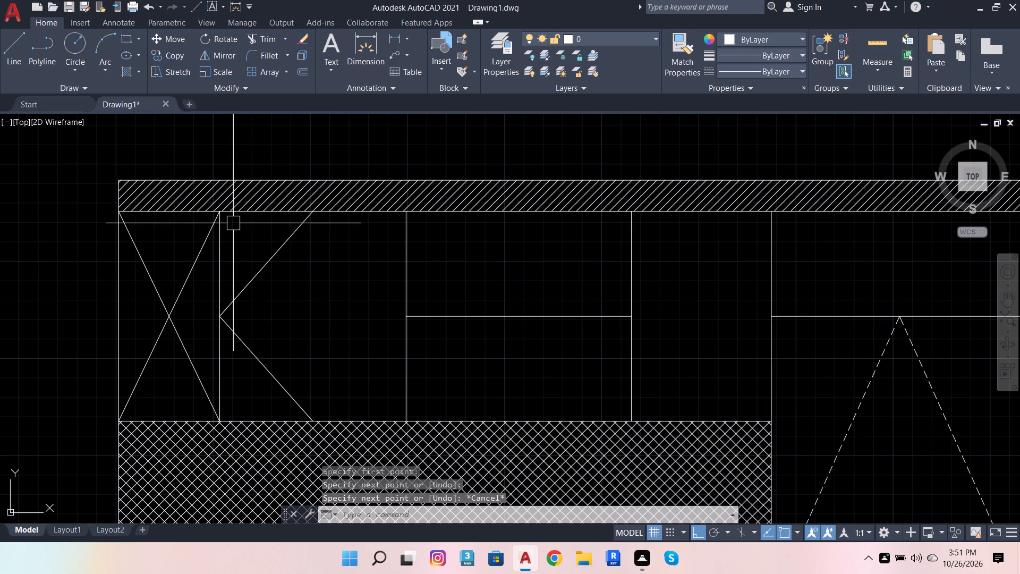
Draw an inverted V in the upper half of the divided compartment, from the divider's ends to the midpoint of the top edge.
click(5, 63)
click(410, 316)
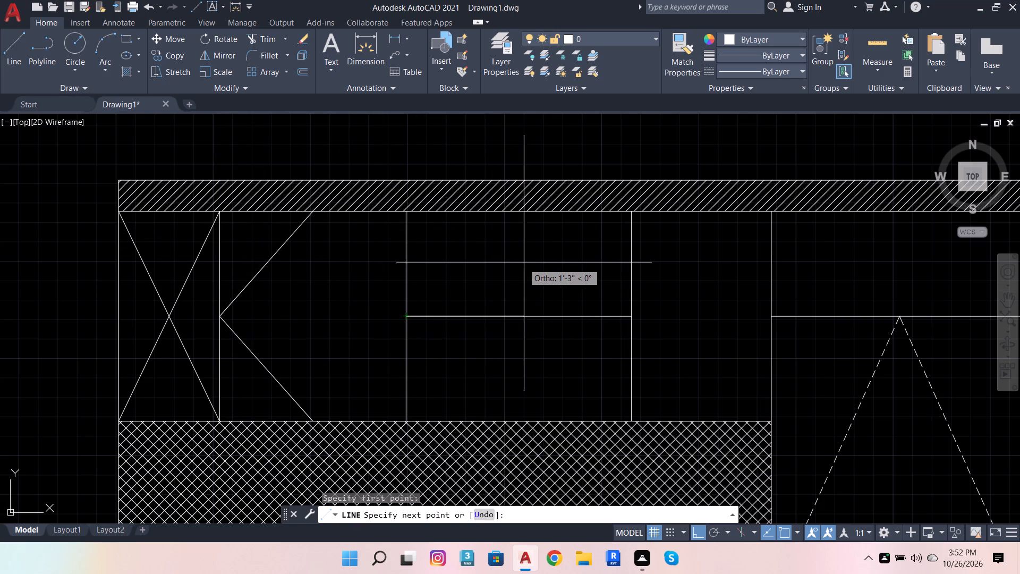
shift+right_click(513, 258)
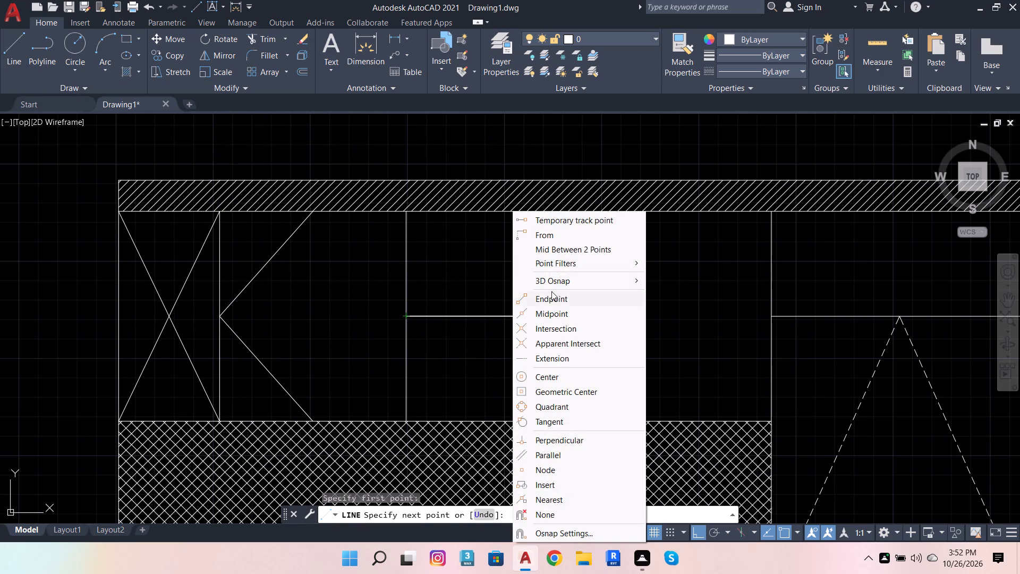
click(557, 250)
click(407, 205)
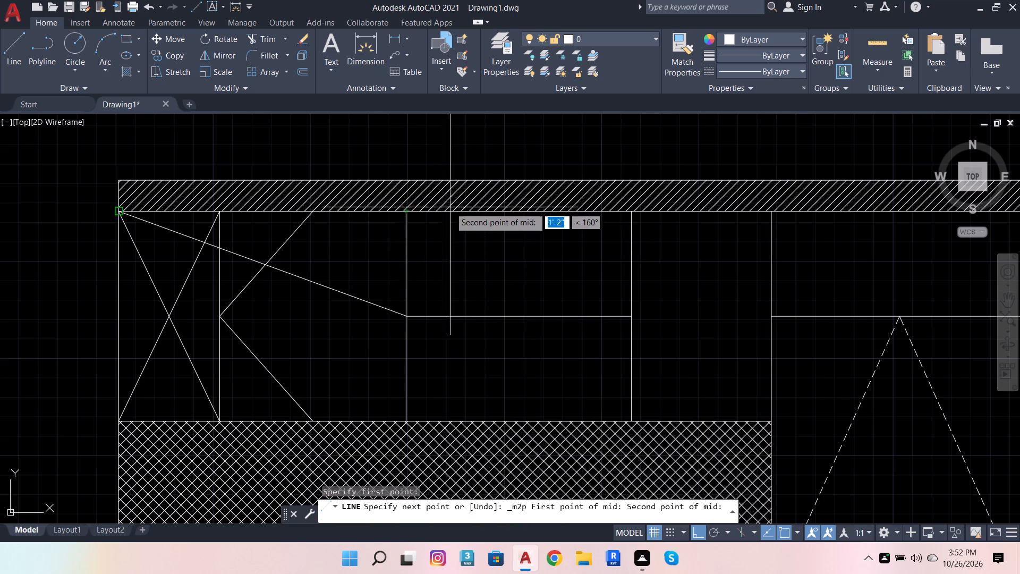
click(632, 215)
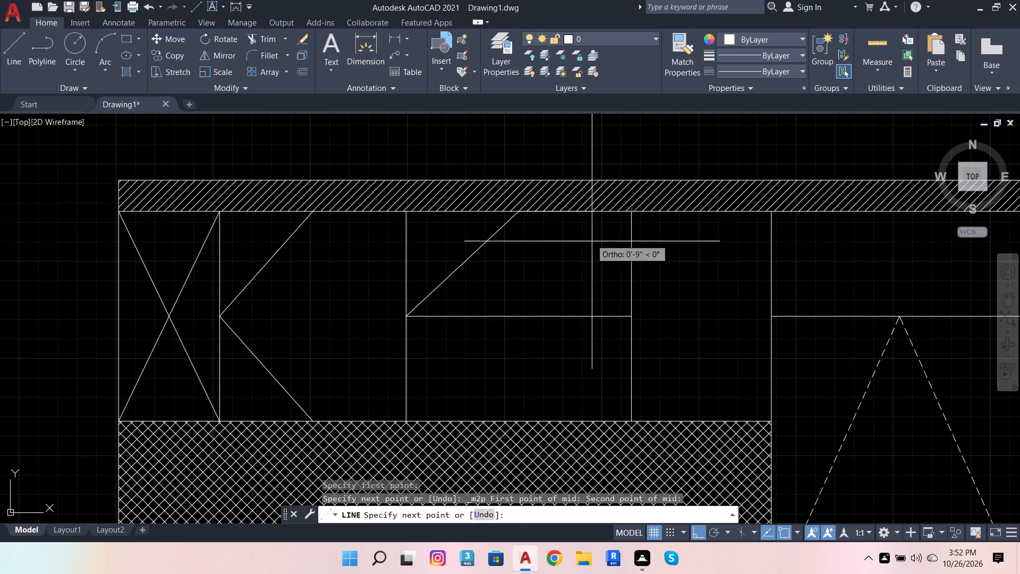
click(631, 317)
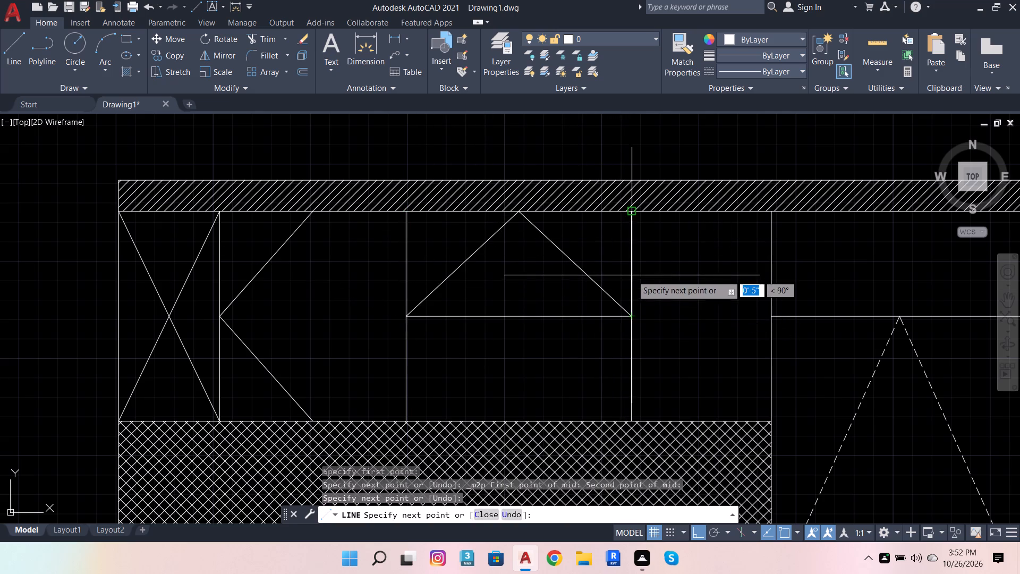
key(Escape)
Copy the two inverted-V lines straight down into the lower half of the same divided compartment.
click(591, 277)
click(481, 246)
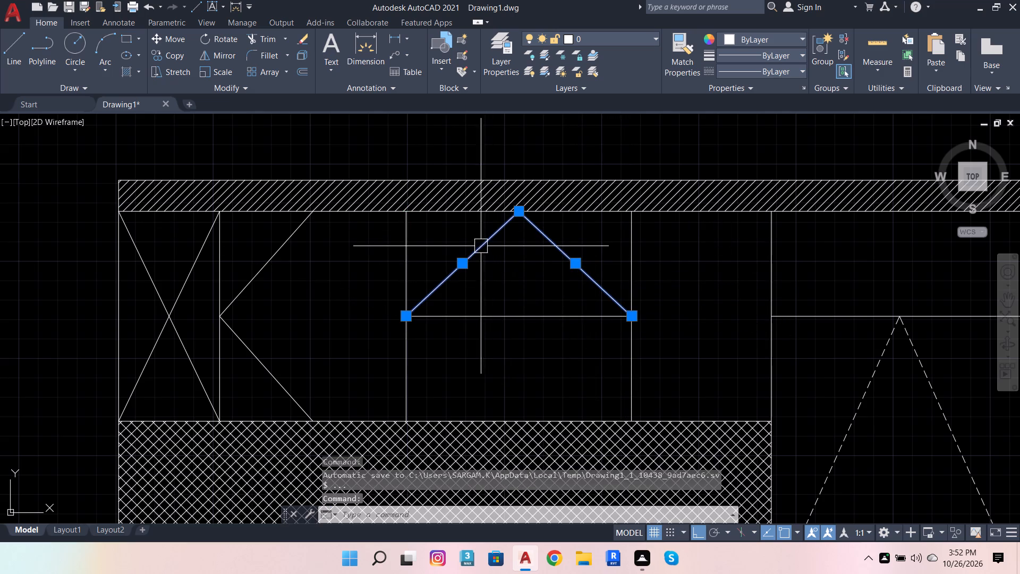
click(159, 53)
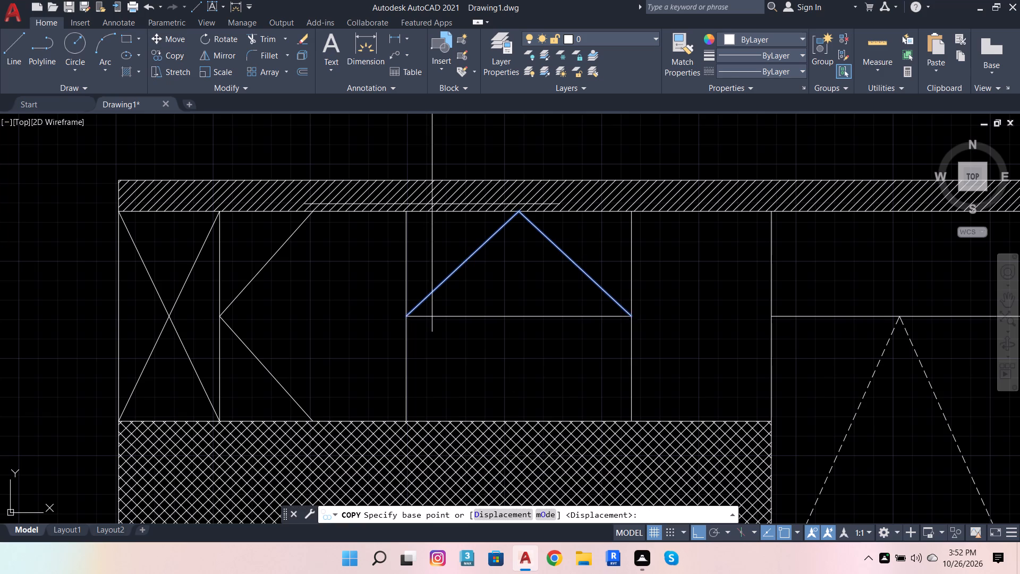
click(631, 316)
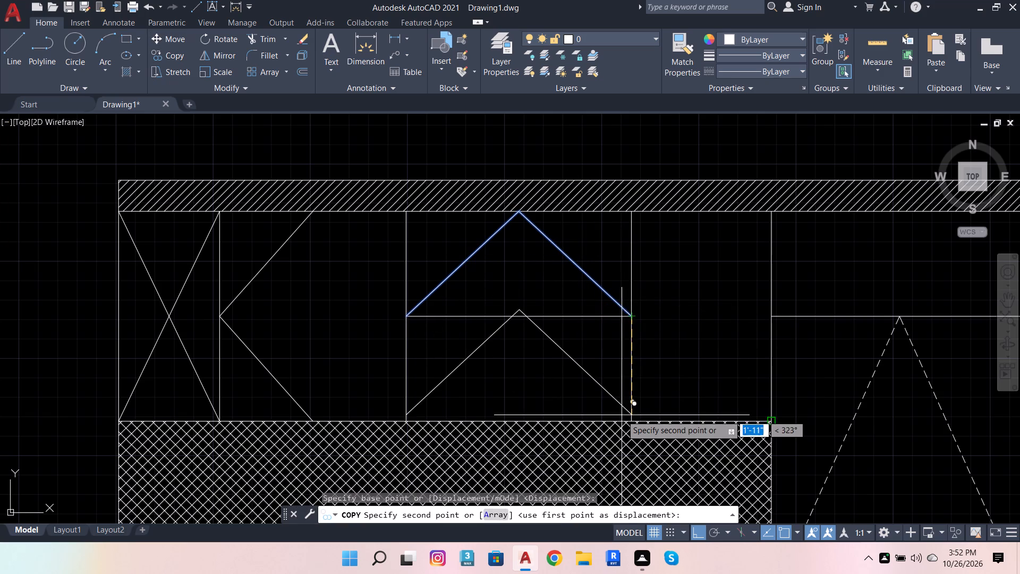
click(632, 420)
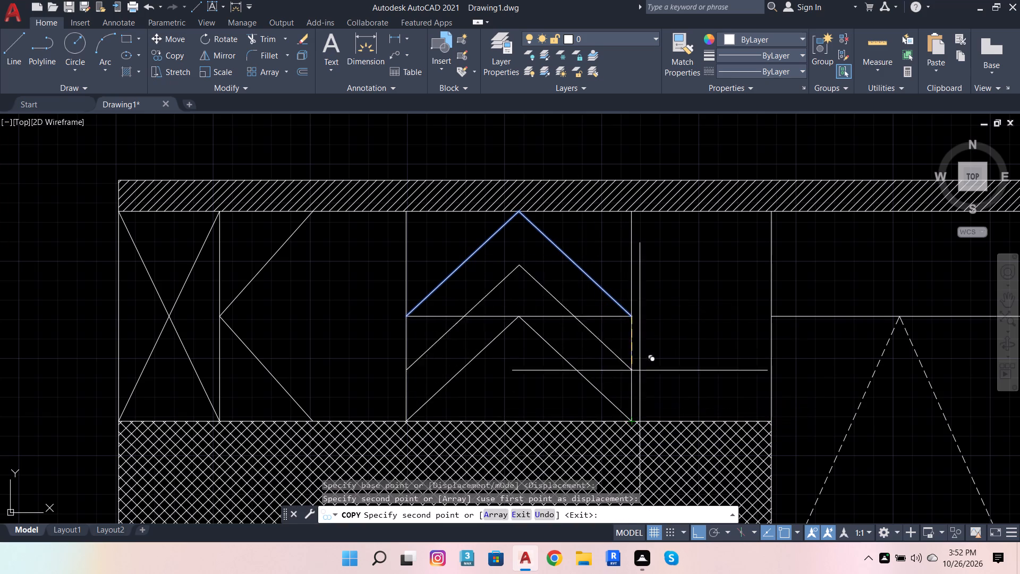
key(Escape)
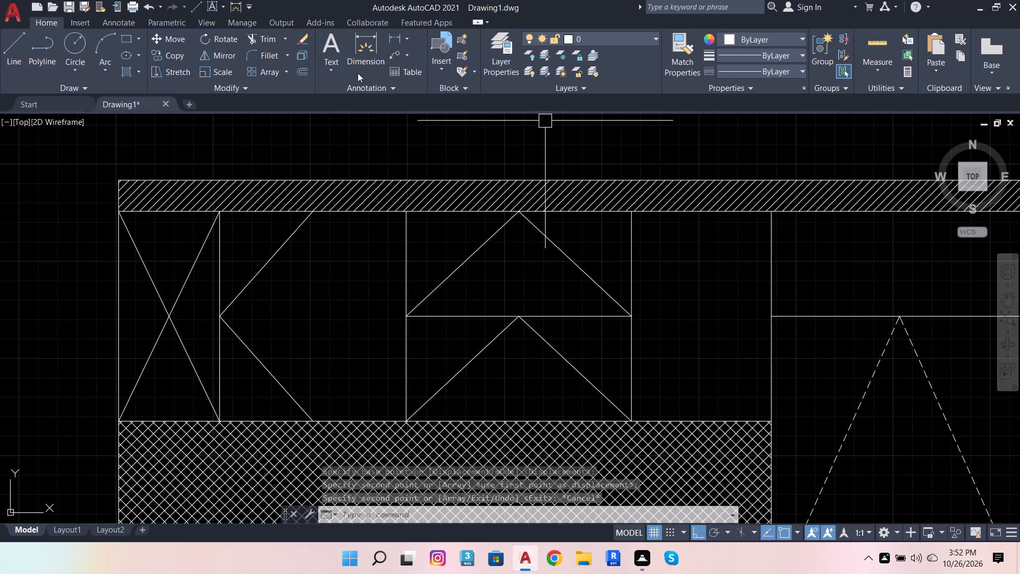
Draw two lines in the fourth upper compartment, from its top-left corner to its right side's midpoint to its bottom-left corner.
click(9, 42)
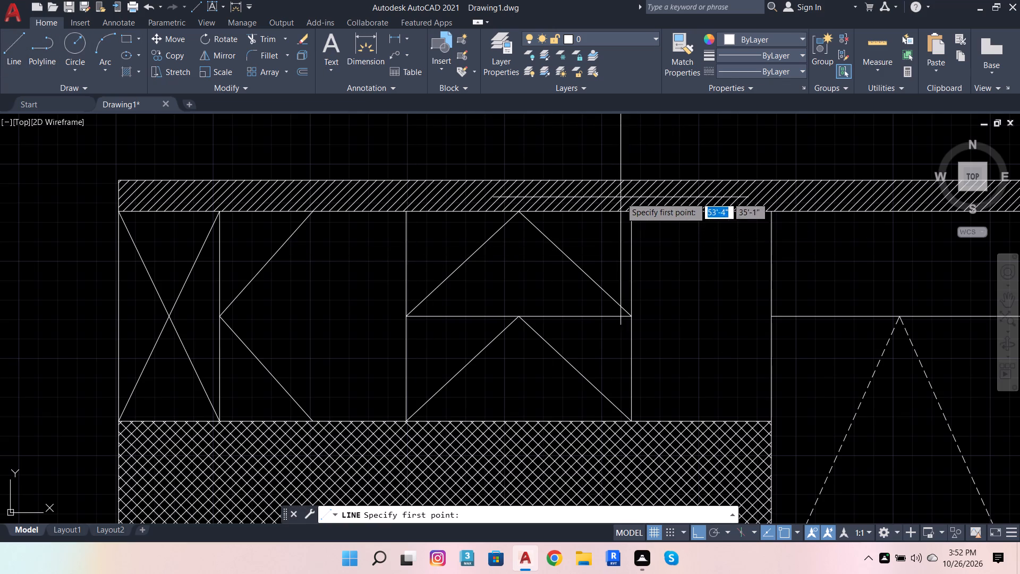
click(626, 208)
click(773, 320)
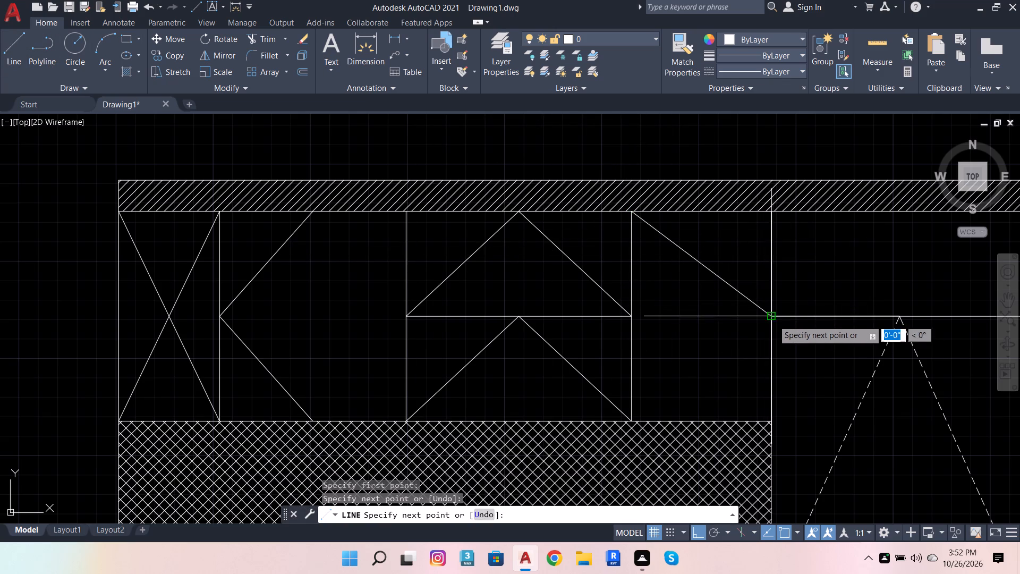
click(631, 422)
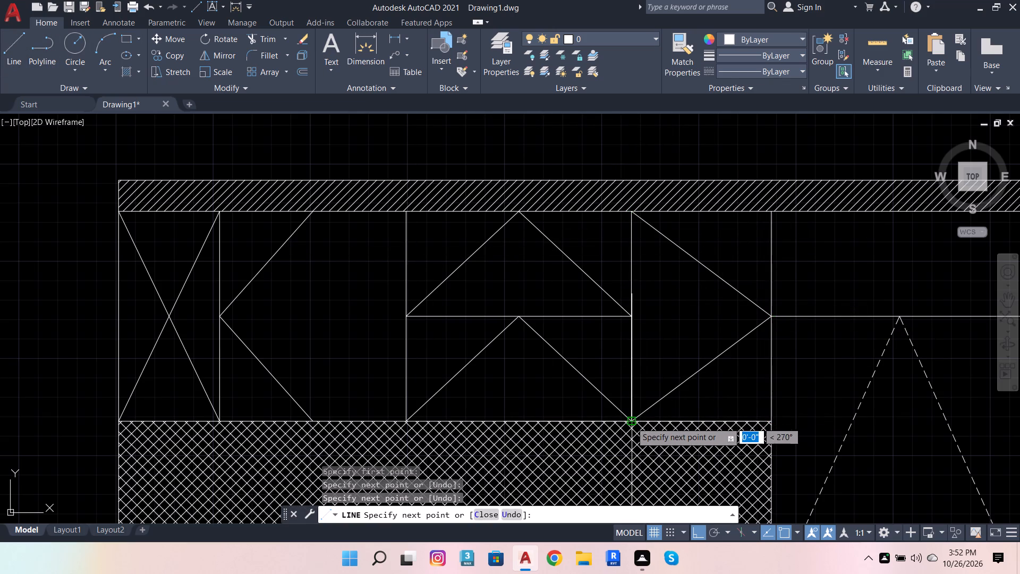
scroll(324, 339, down, 2)
key(Escape)
Draw an inverted V in the compartment above the tall section, from the divider's ends to the midpoint of the top edge.
scroll(607, 331, up, 2)
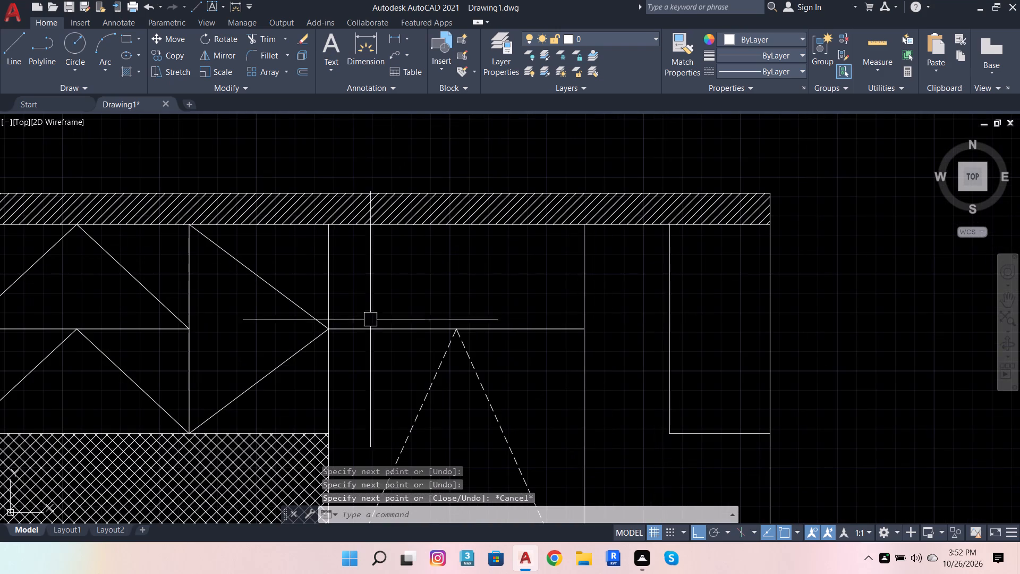
key(Escape)
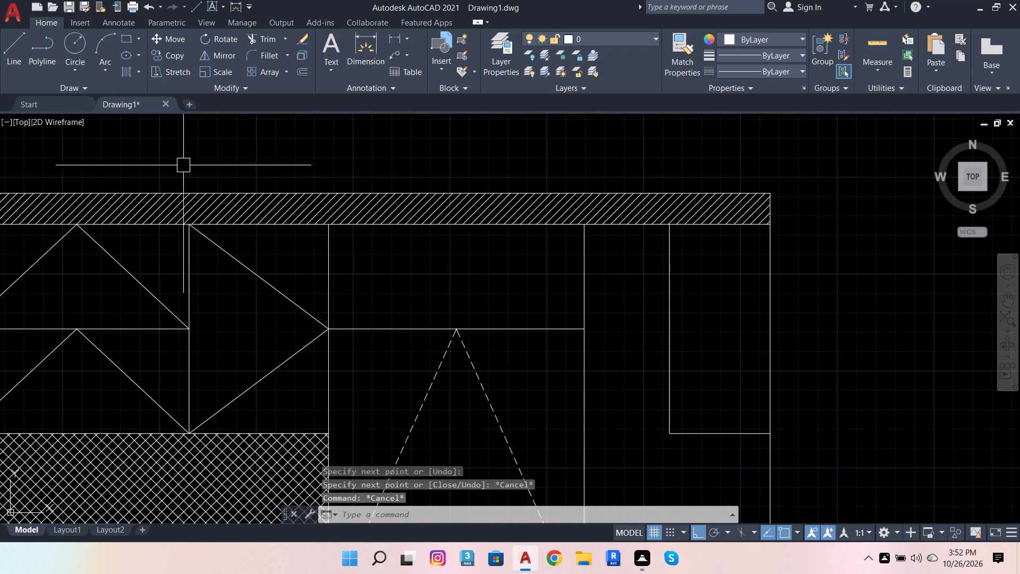
click(0, 48)
click(13, 49)
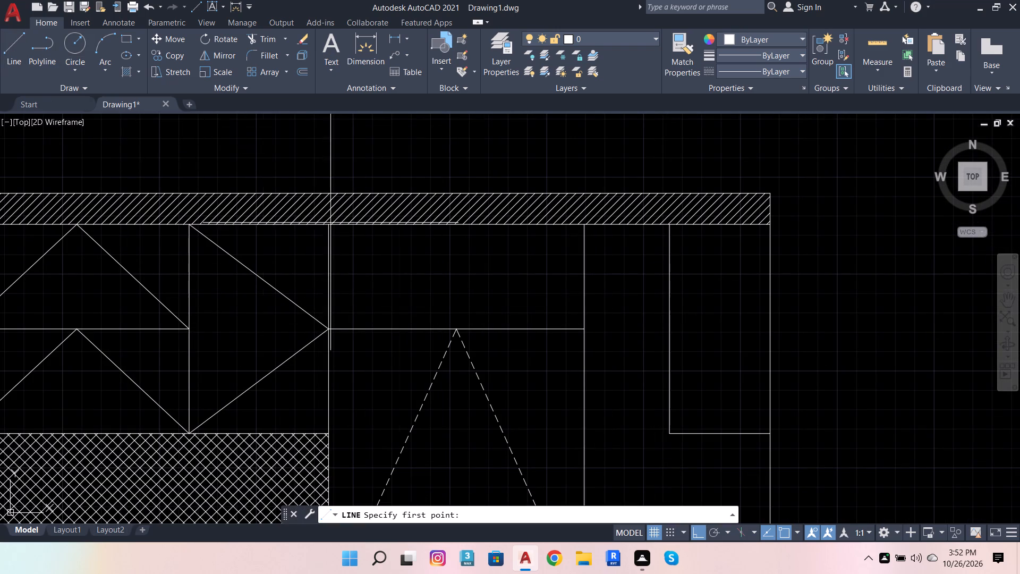
click(327, 331)
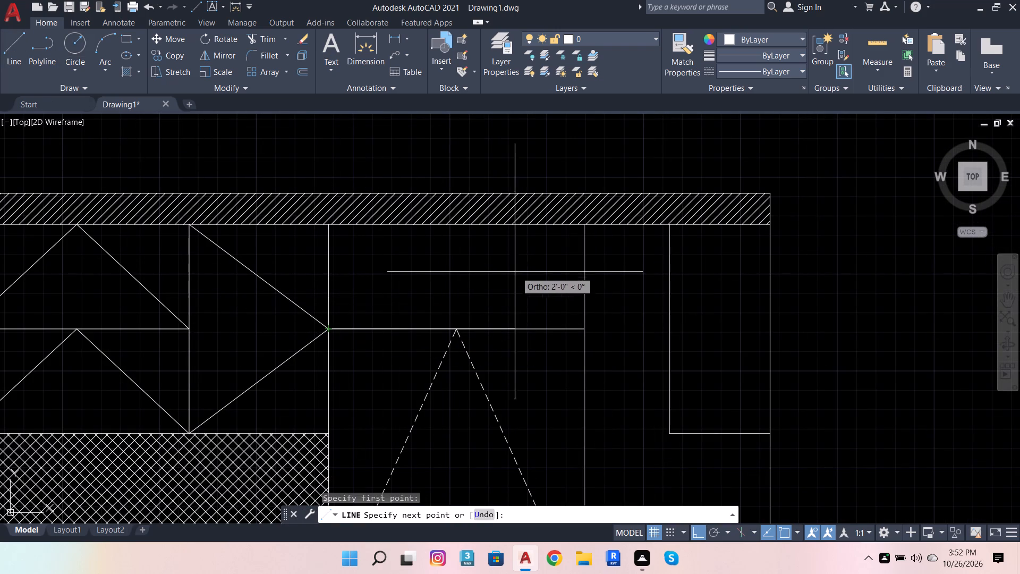
shift+right_click(484, 284)
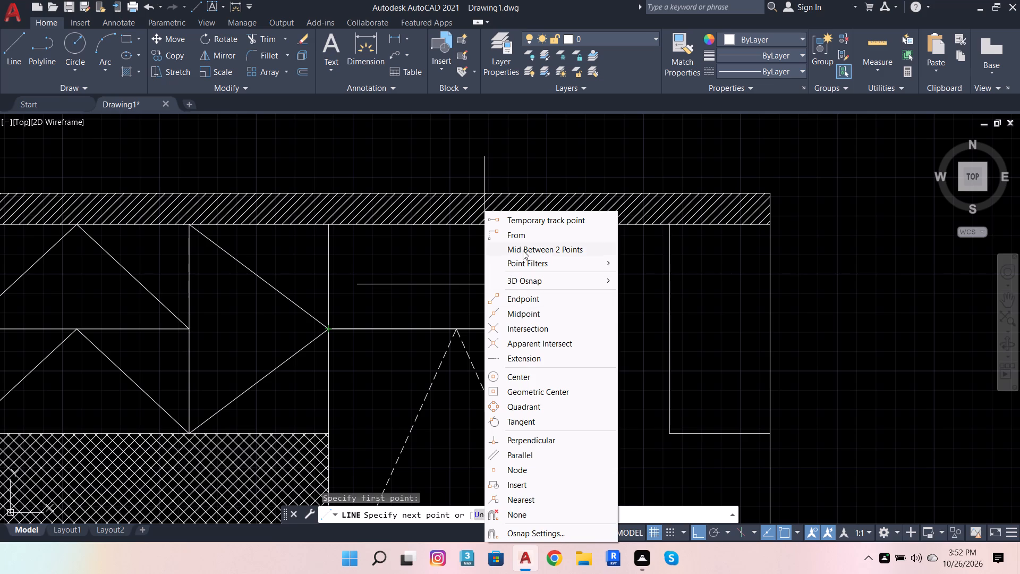
click(523, 250)
click(333, 223)
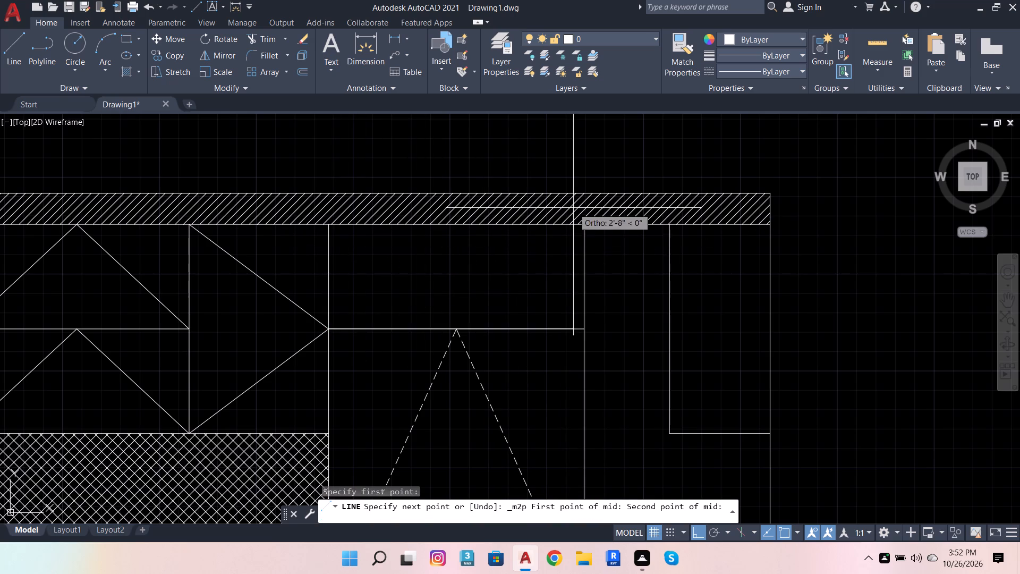
click(589, 223)
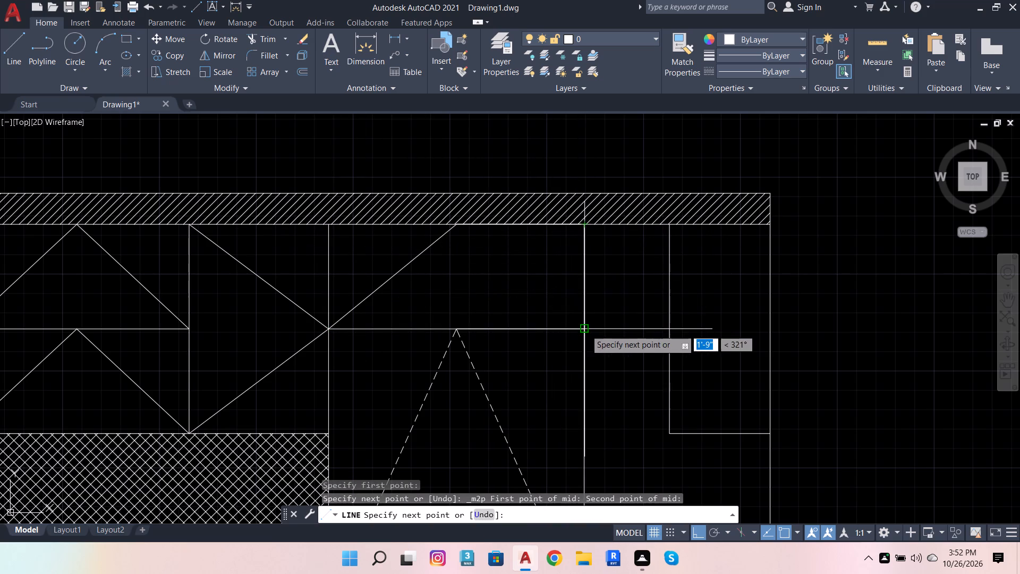
click(585, 330)
key(Escape)
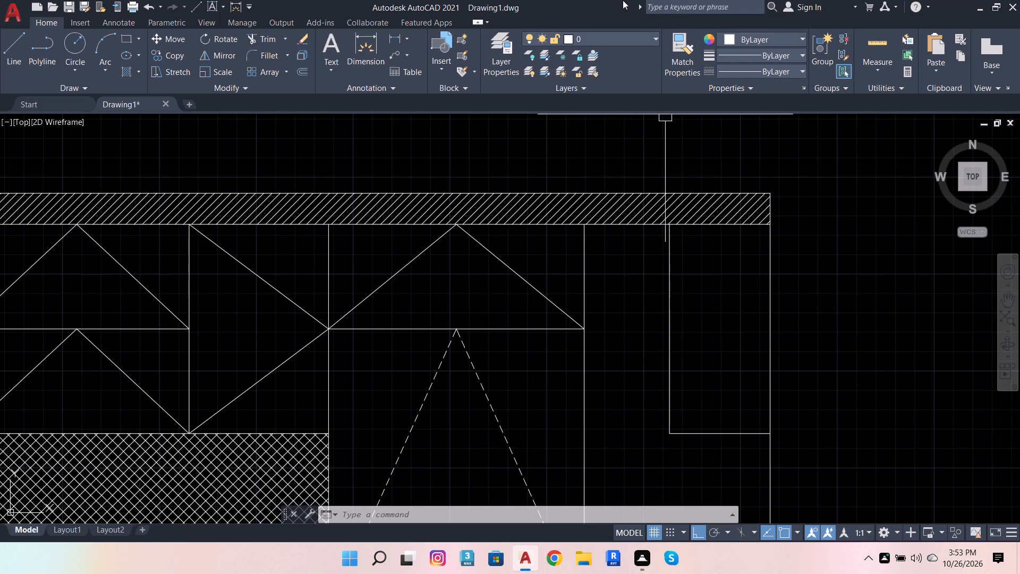
Draw two crossing diagonal lines between opposite corners of the narrow rightmost upper compartment.
click(13, 52)
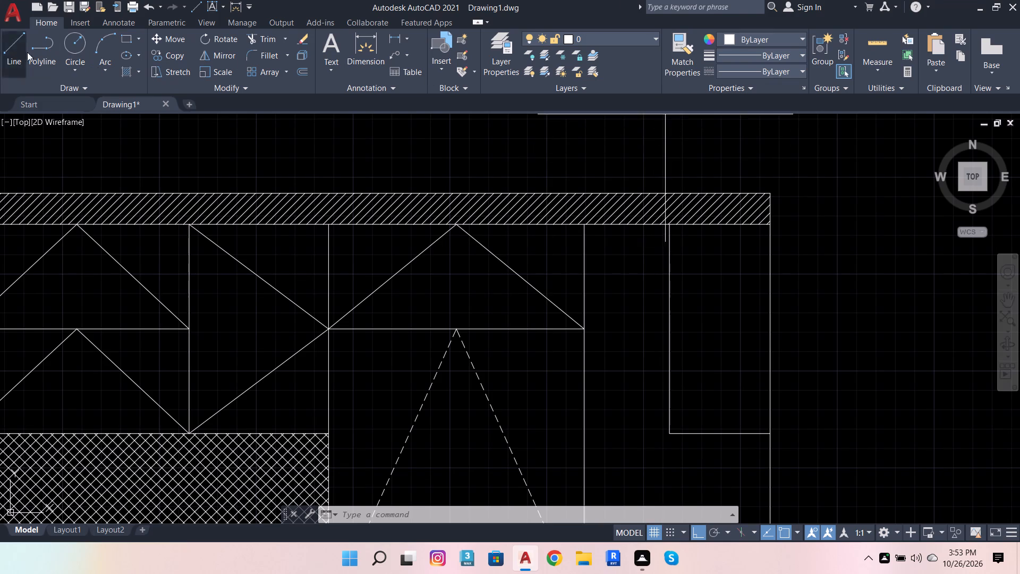
click(668, 226)
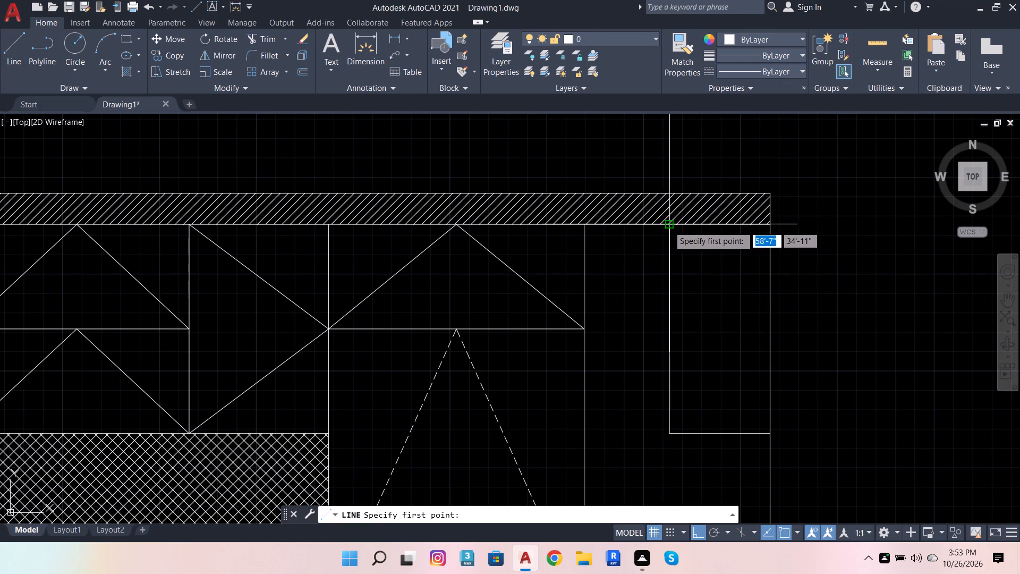
click(775, 436)
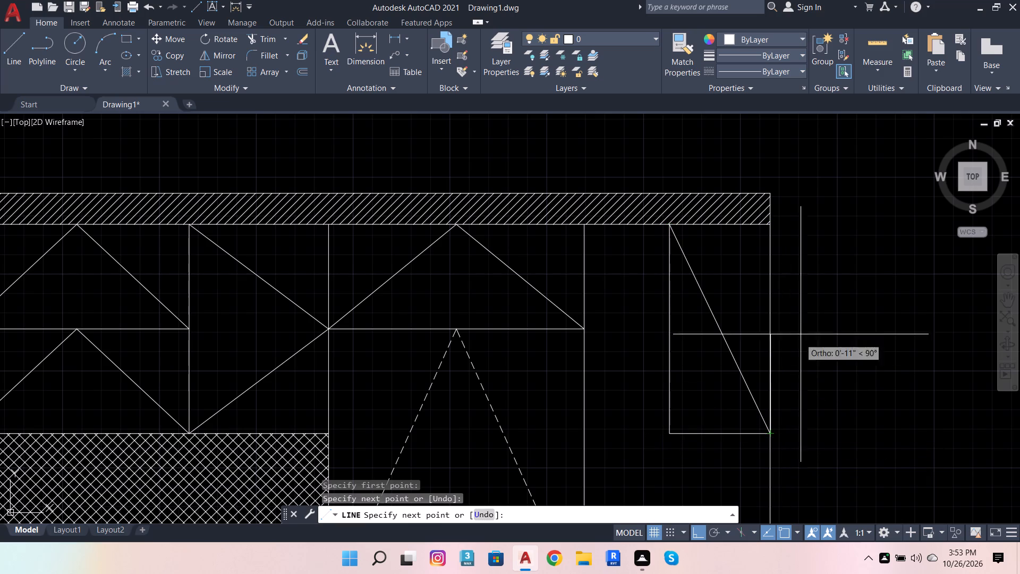
key(space)
key(space)
click(770, 225)
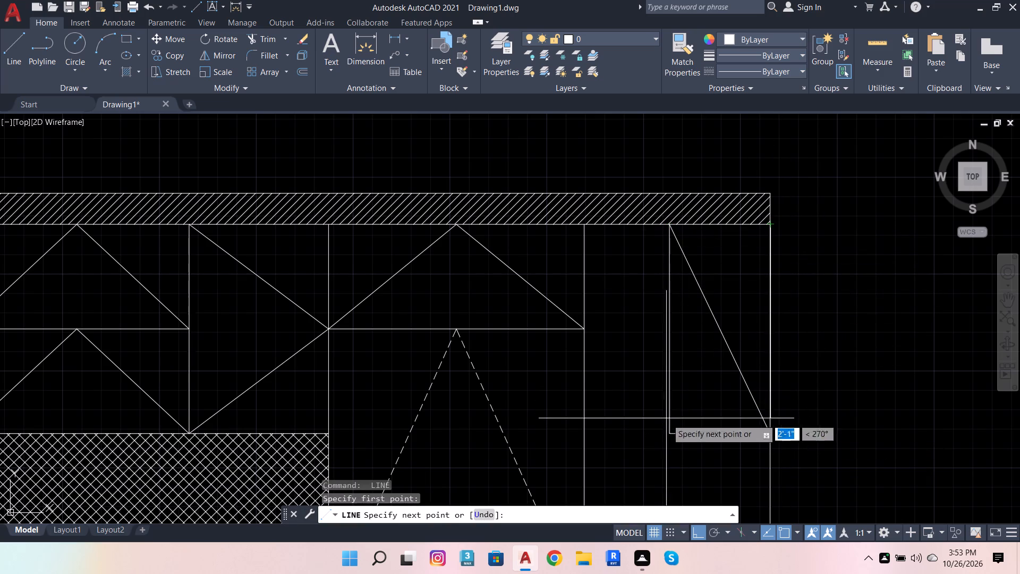
click(671, 430)
key(Escape)
Extend the bottom line of the base cabinets past the tall section to the elevation's right outer edge.
scroll(803, 319, down, 2)
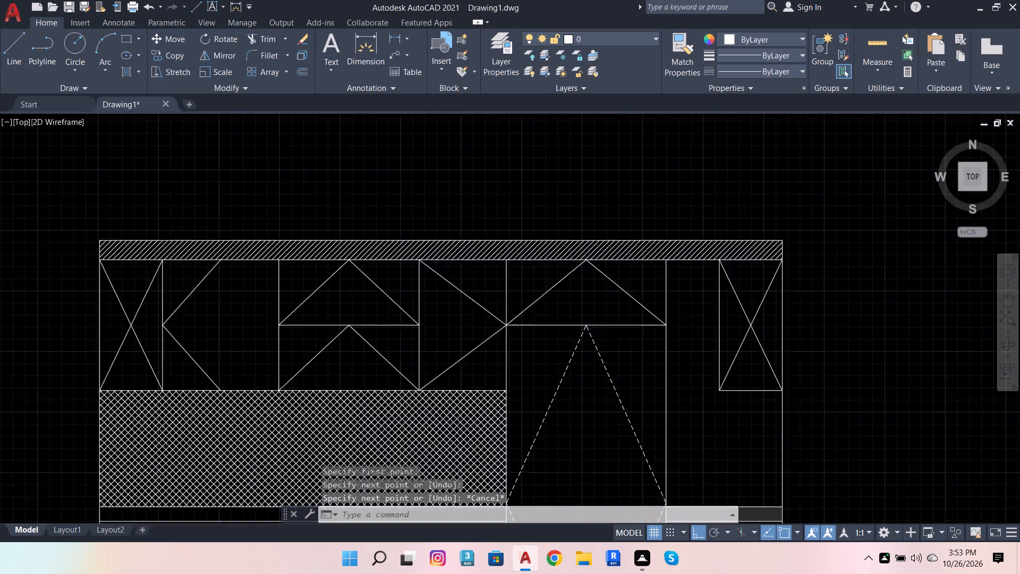
scroll(803, 319, down, 2)
scroll(809, 385, up, 1)
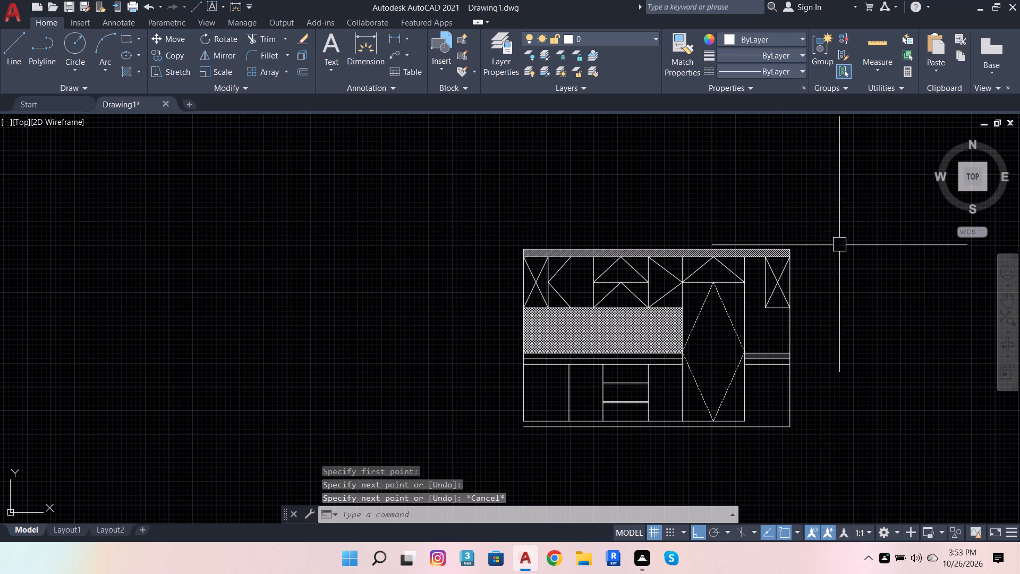
scroll(711, 174, down, 1)
scroll(745, 295, up, 1)
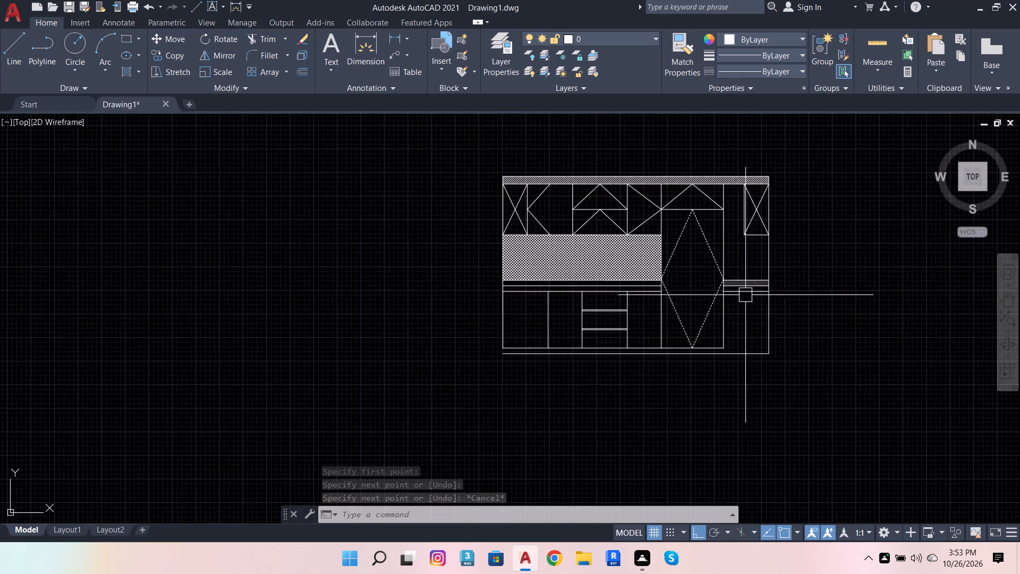
scroll(746, 302, up, 1)
click(264, 37)
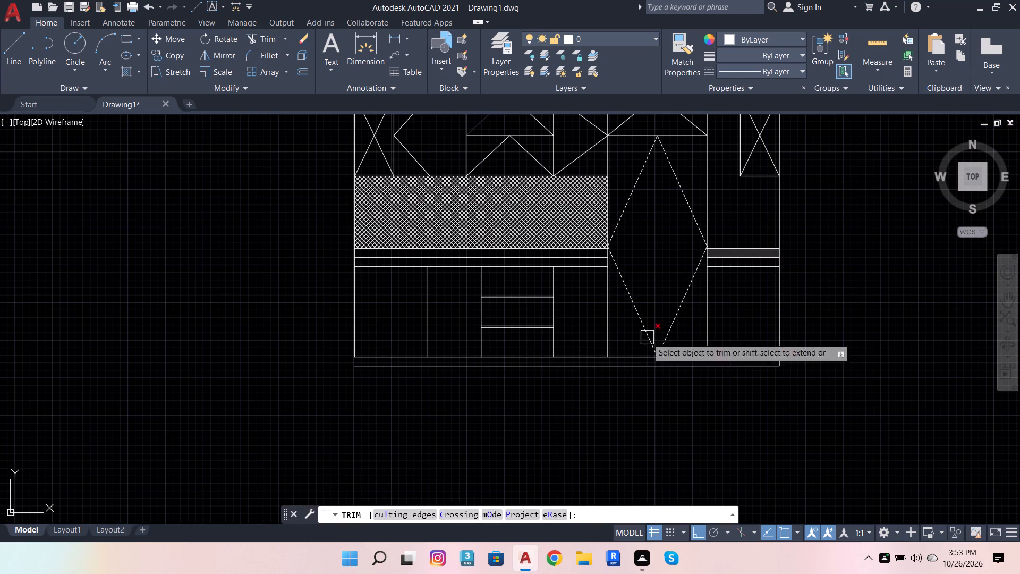
scroll(695, 348, up, 3)
scroll(686, 362, down, 1)
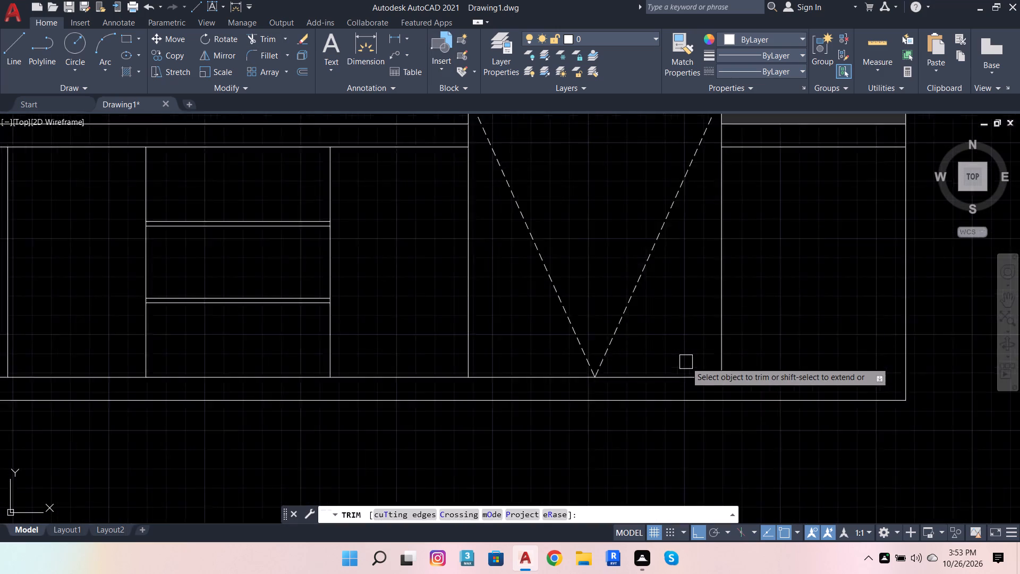
scroll(686, 362, down, 1)
shift+click(685, 368)
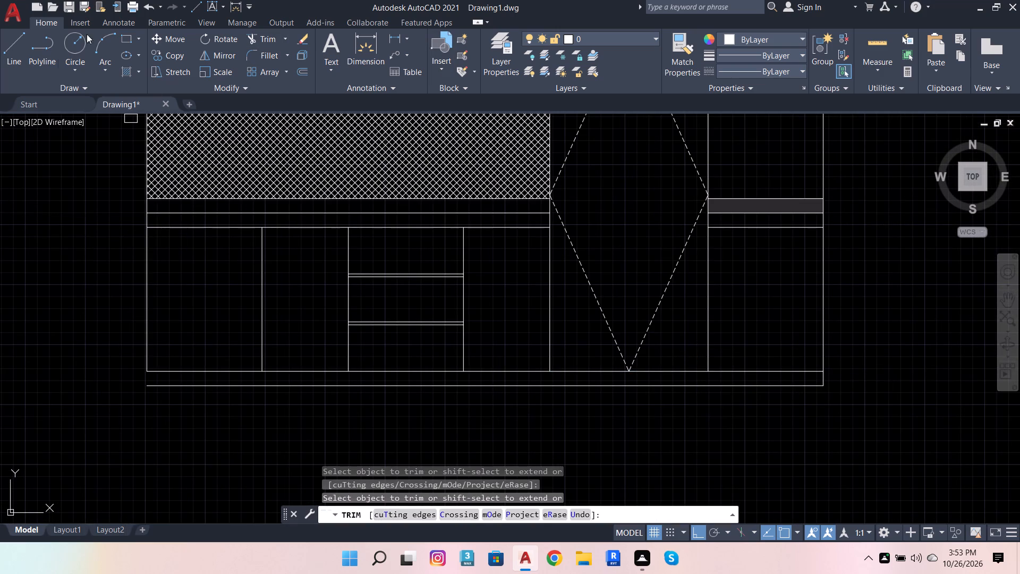
Draw two crossing diagonal lines between opposite corners of the rightmost base compartment.
click(23, 43)
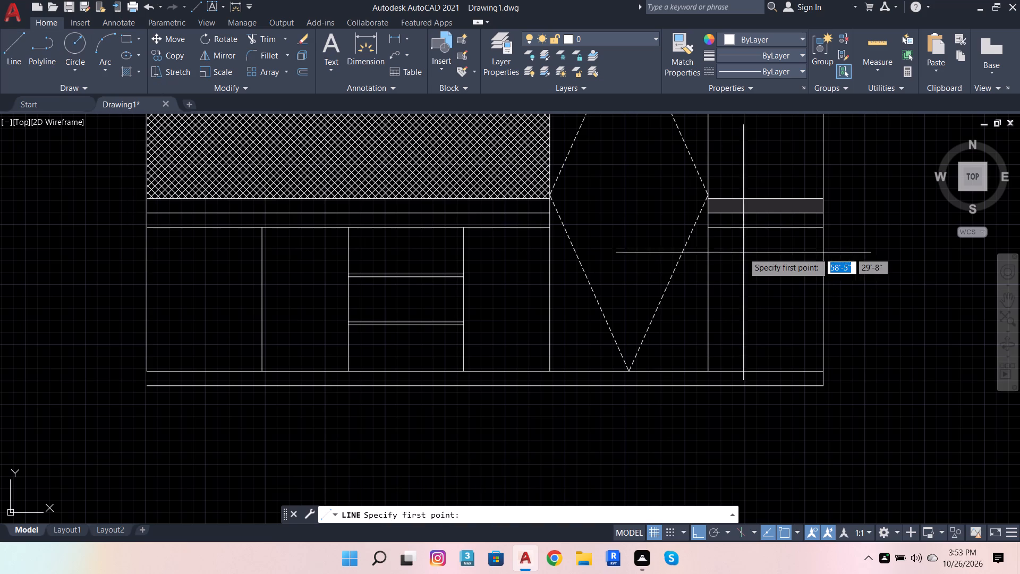
drag(711, 231, 717, 232)
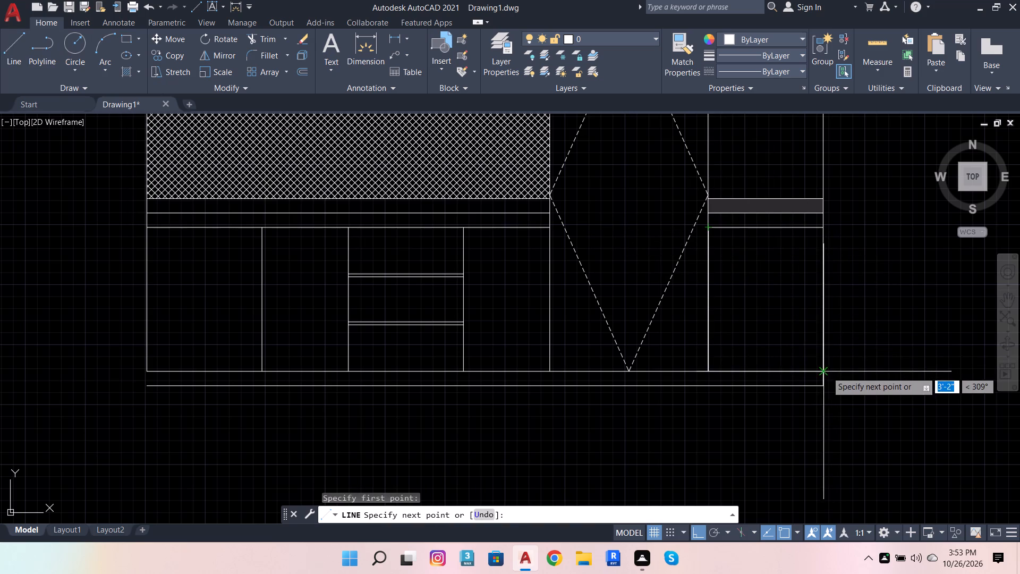
click(827, 372)
key(space)
key(space)
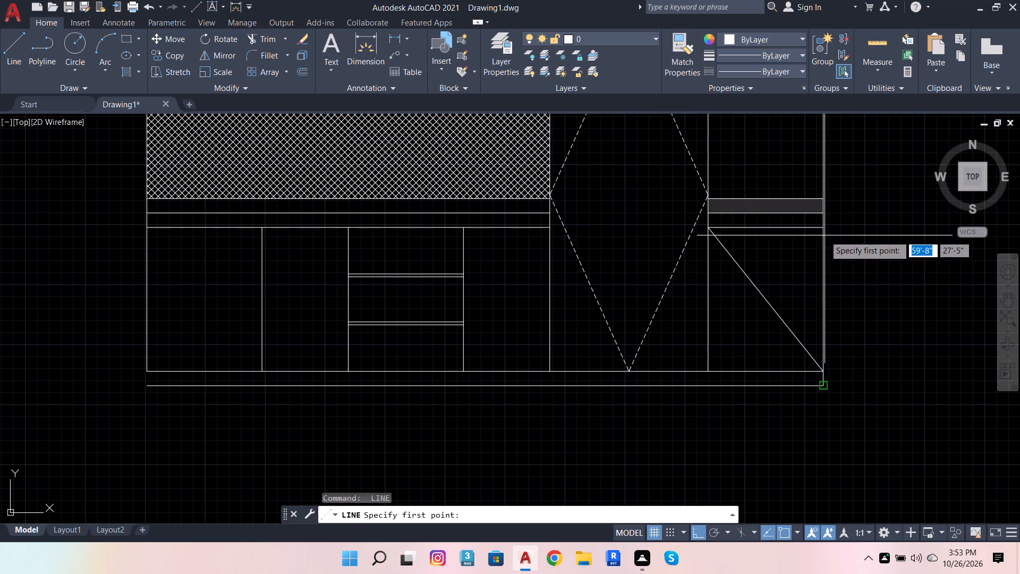
click(823, 229)
click(705, 367)
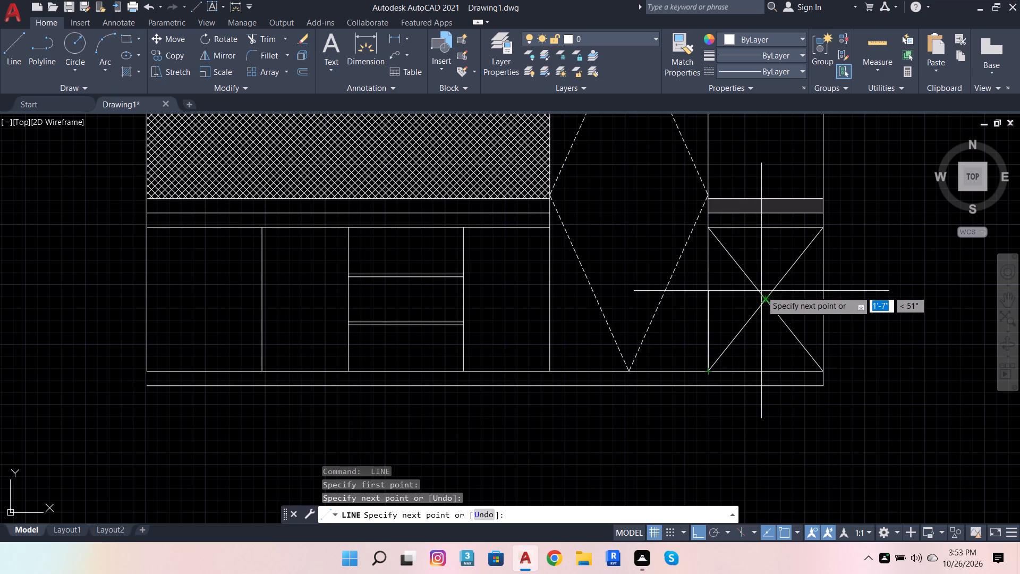
key(space)
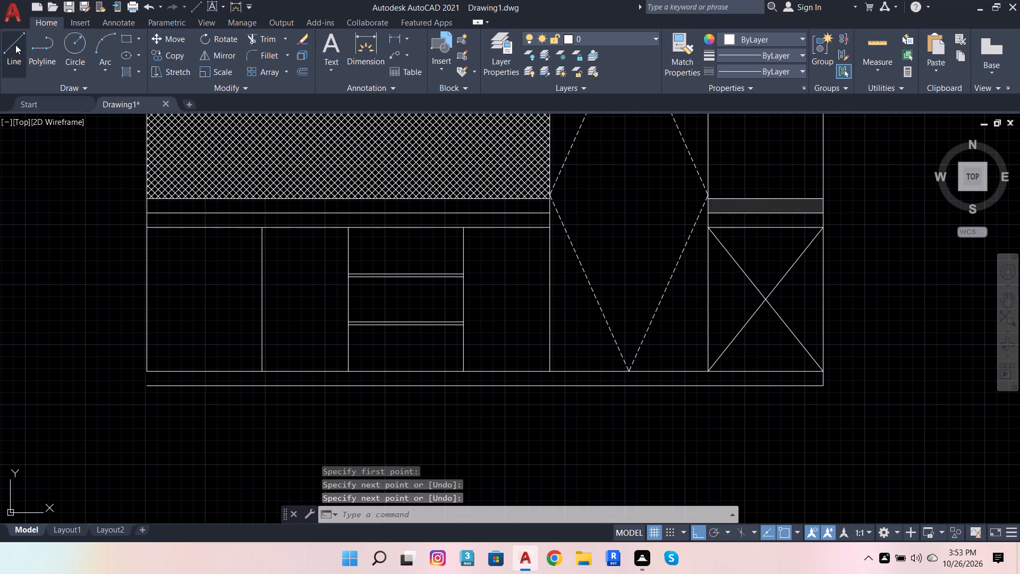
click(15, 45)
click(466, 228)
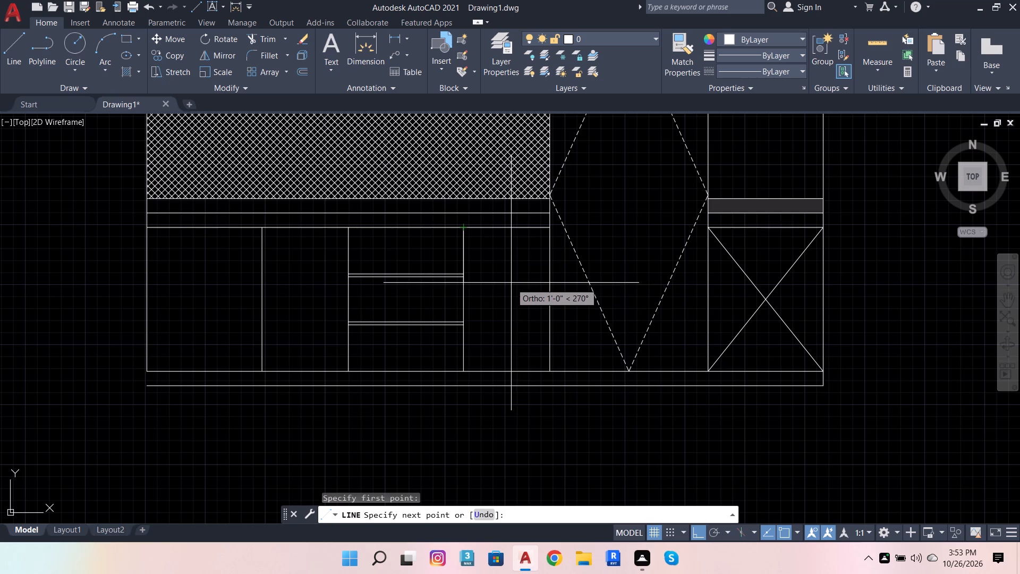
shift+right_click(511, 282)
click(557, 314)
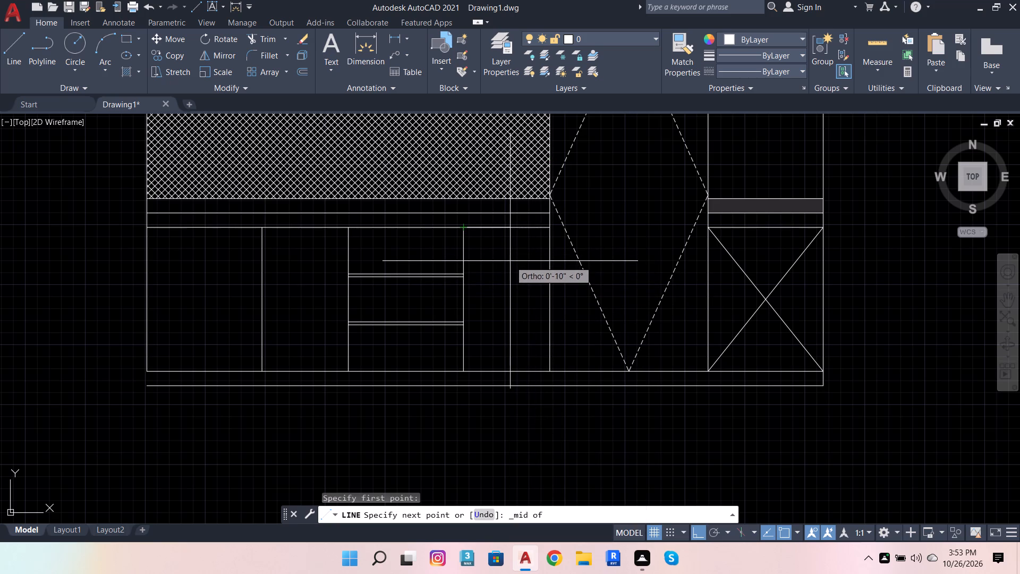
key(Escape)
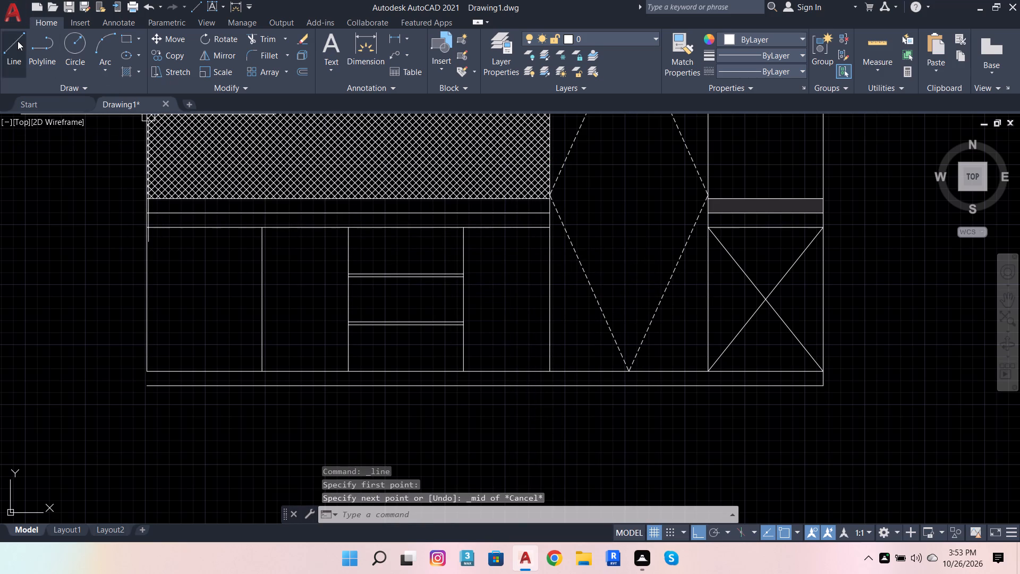
Draw two lines in the base compartment right of the drawers, from its top-left corner to its right side's midpoint to its bottom-left corner.
click(18, 41)
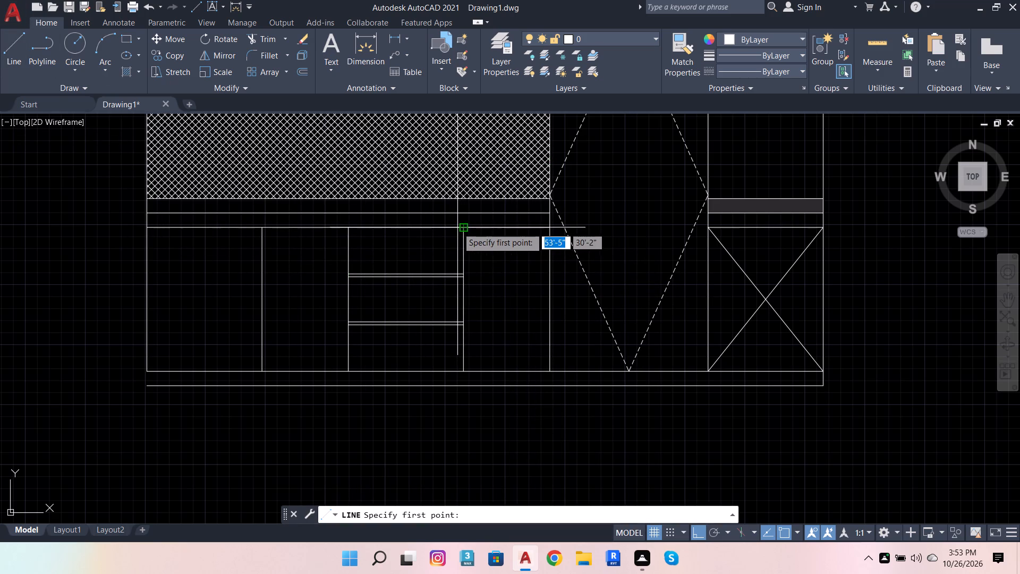
click(460, 228)
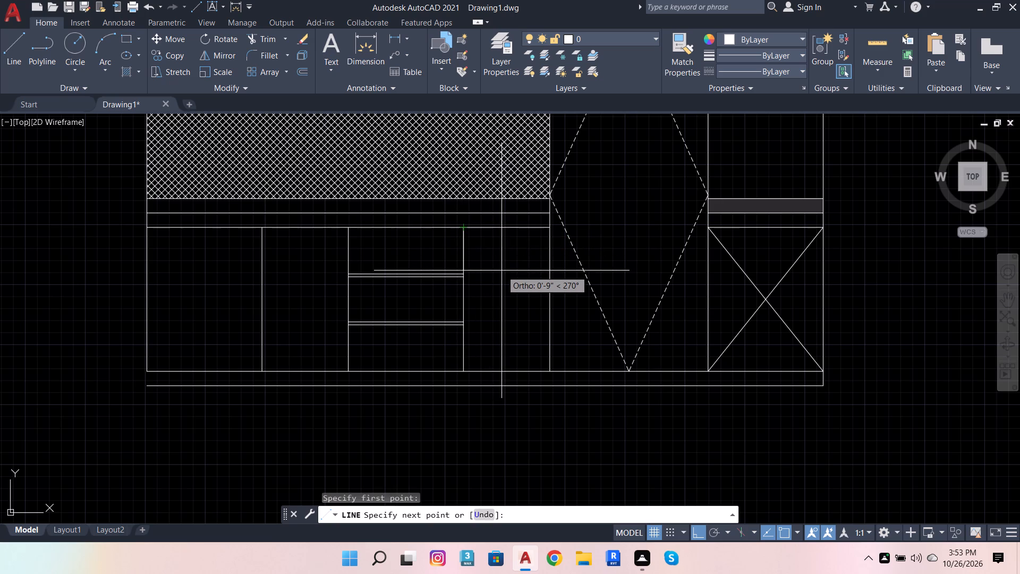
shift+right_click(501, 271)
click(545, 248)
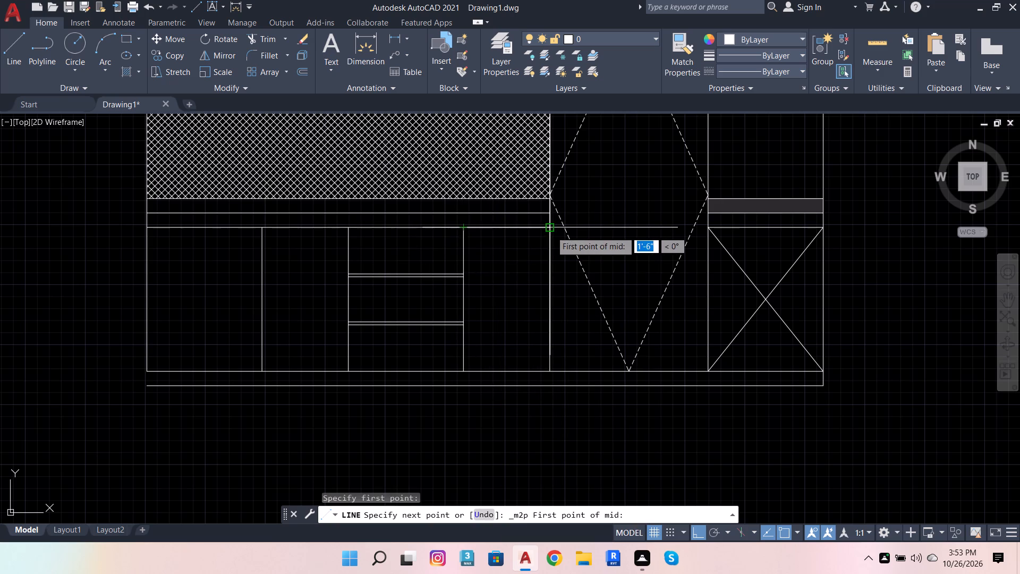
click(552, 231)
click(548, 368)
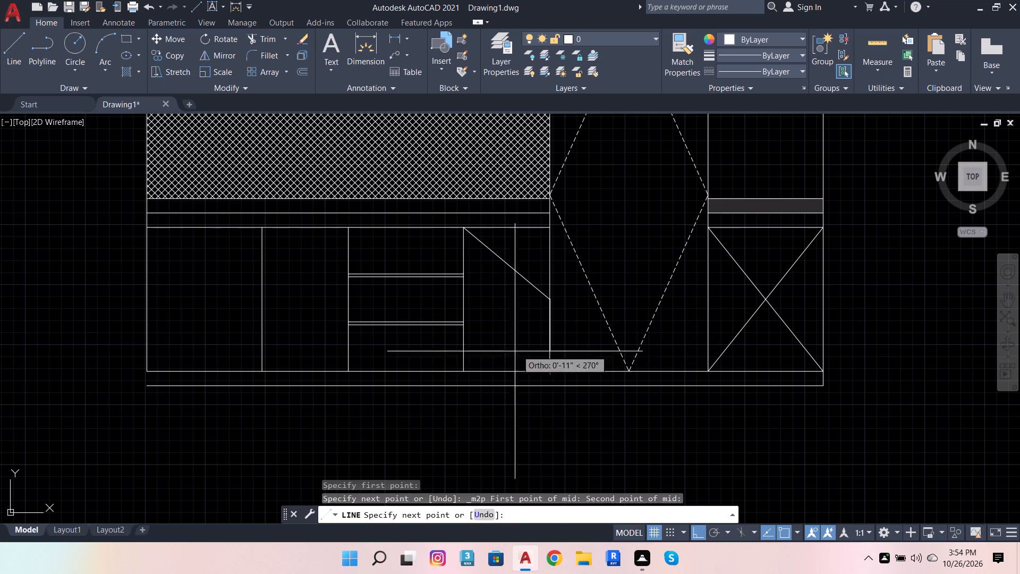
click(463, 373)
key(space)
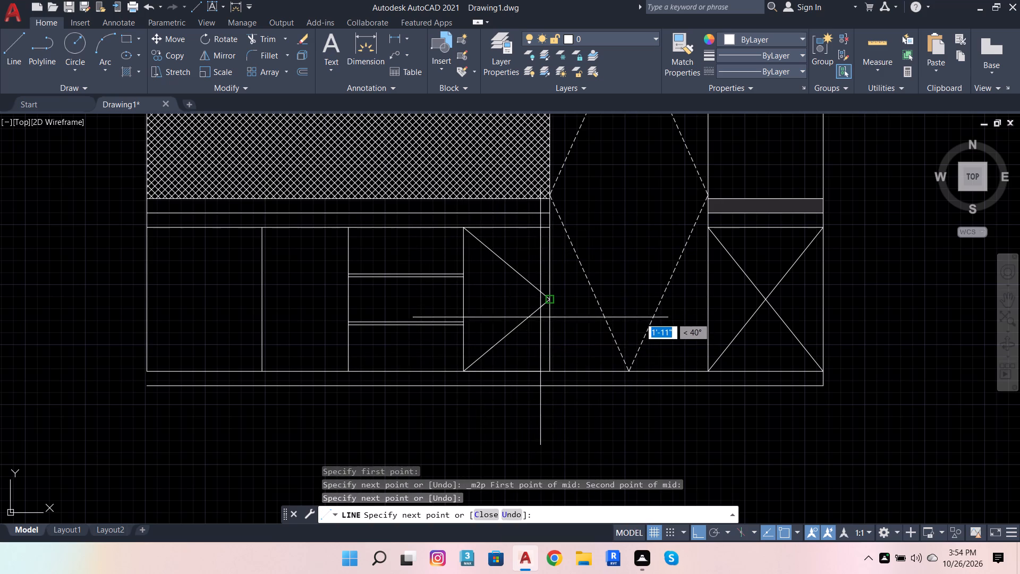
Draw two lines in the base compartment left of the drawers, from its top-left corner to its right side's midpoint to its bottom-left corner.
key(space)
click(263, 229)
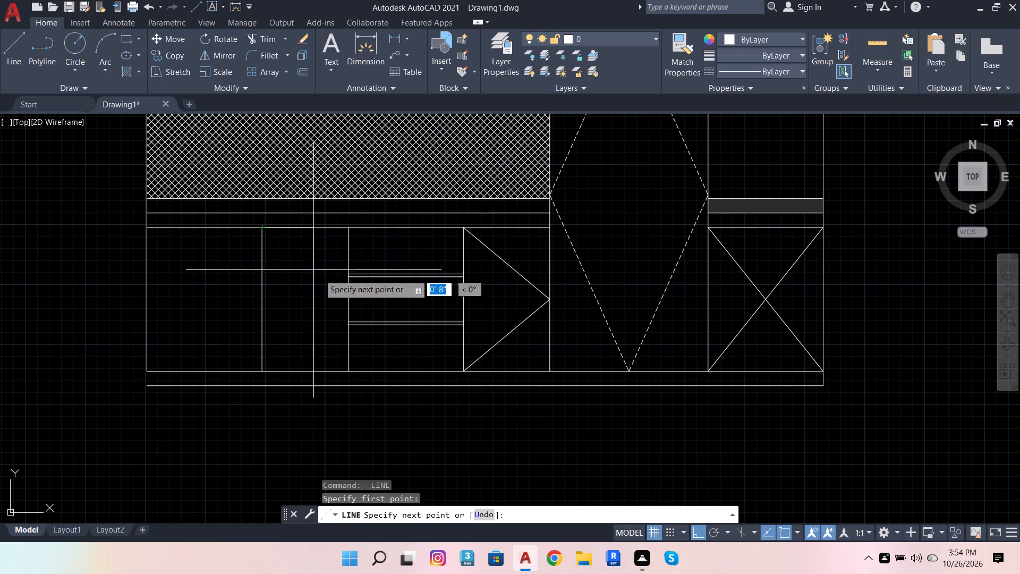
shift+right_click(324, 295)
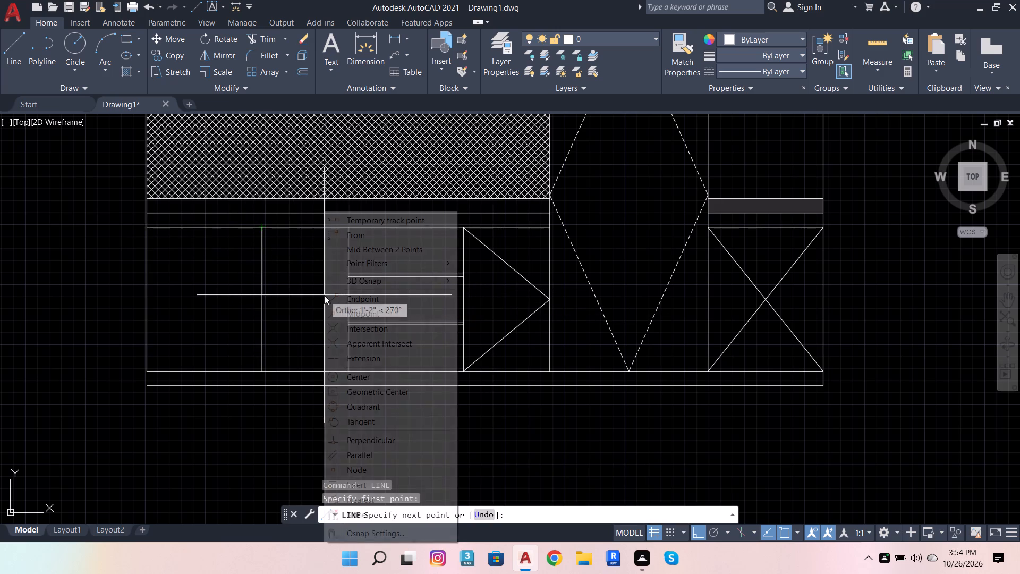
click(365, 316)
click(346, 301)
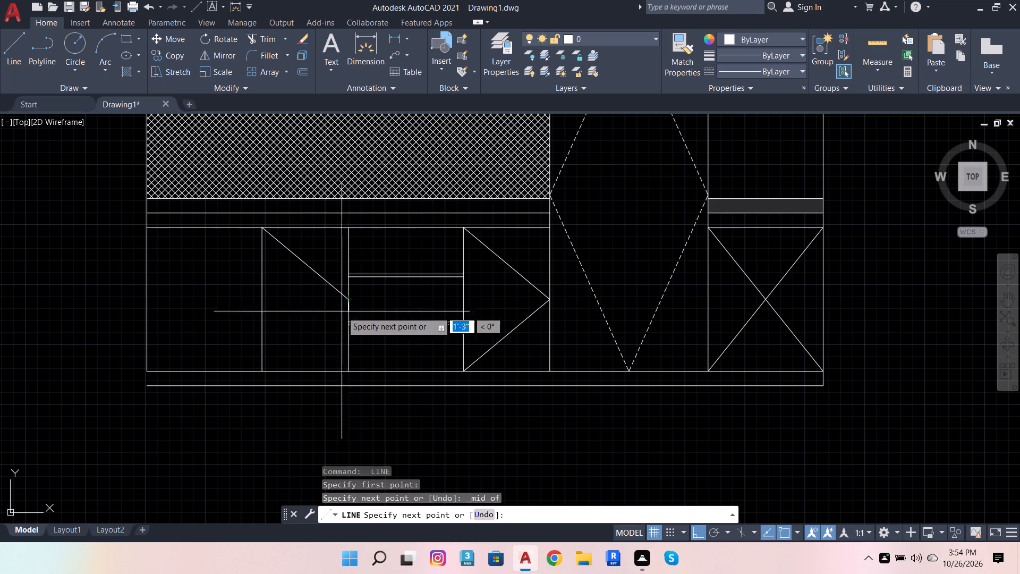
click(257, 373)
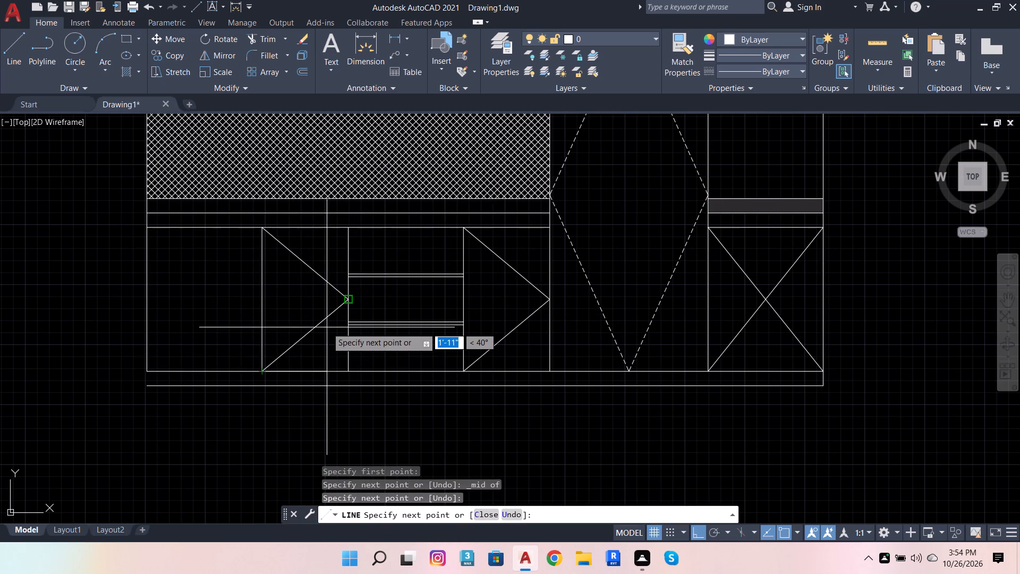
Mirror the two door-opening lines in the base compartment left of the drawers about its vertical centreline, erasing the originals.
key(Escape)
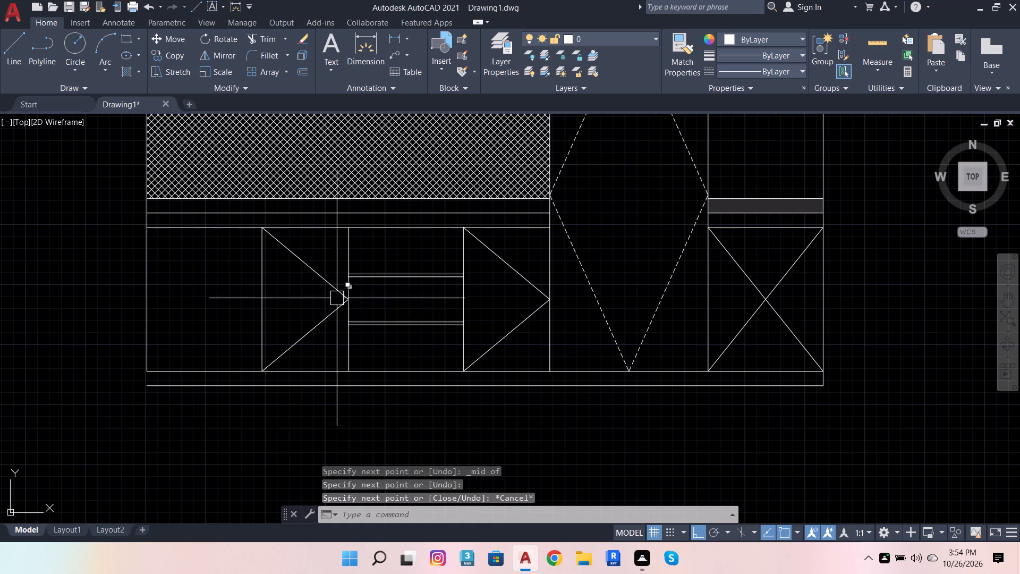
click(337, 292)
click(327, 314)
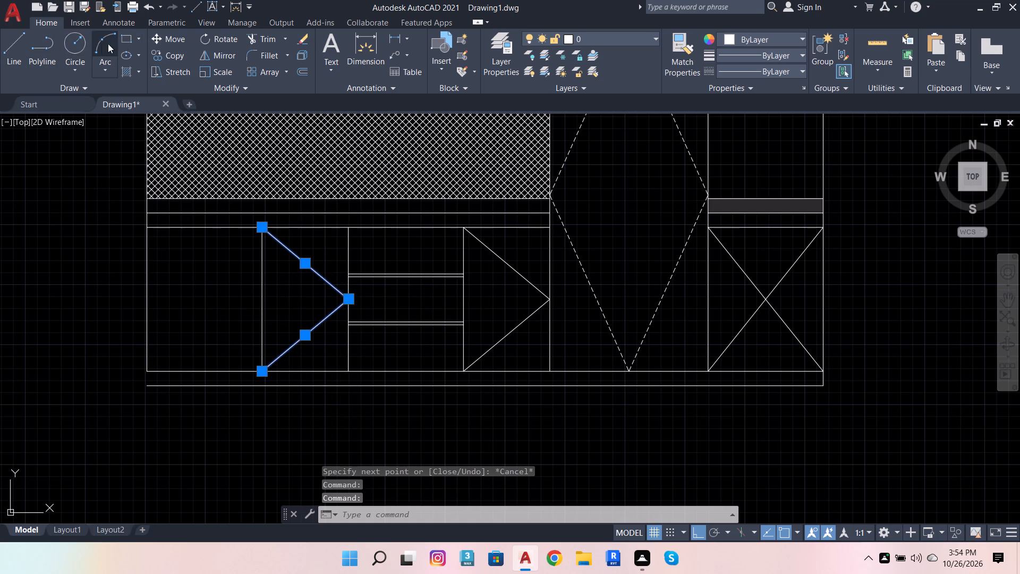
click(222, 53)
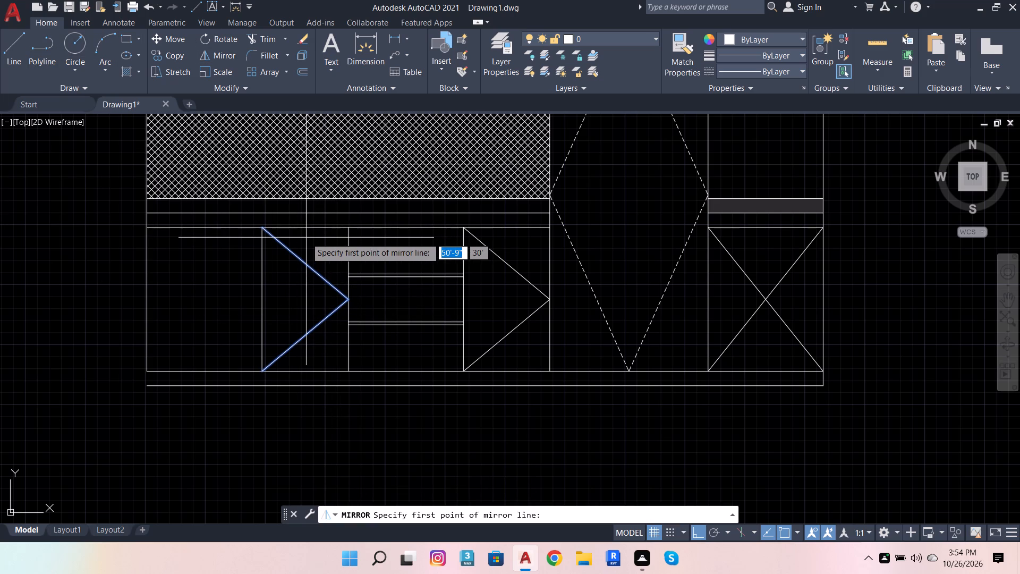
shift+right_click(306, 238)
click(344, 246)
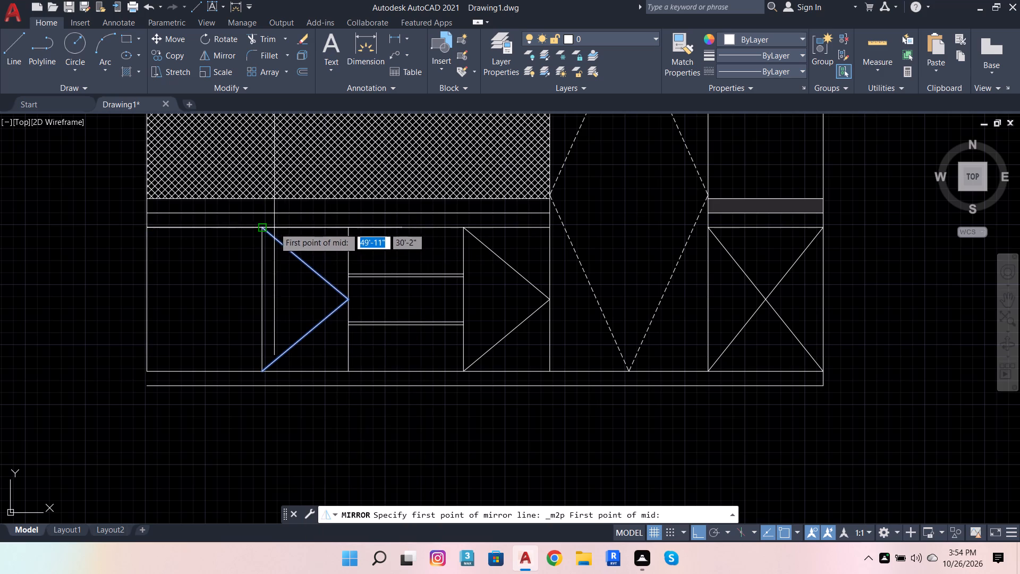
click(259, 228)
click(342, 227)
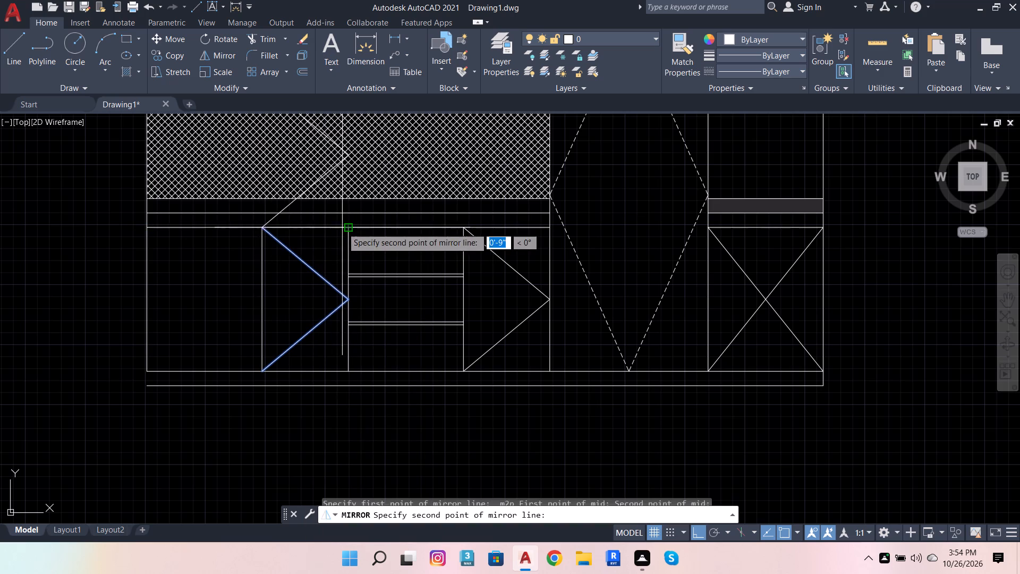
click(328, 267)
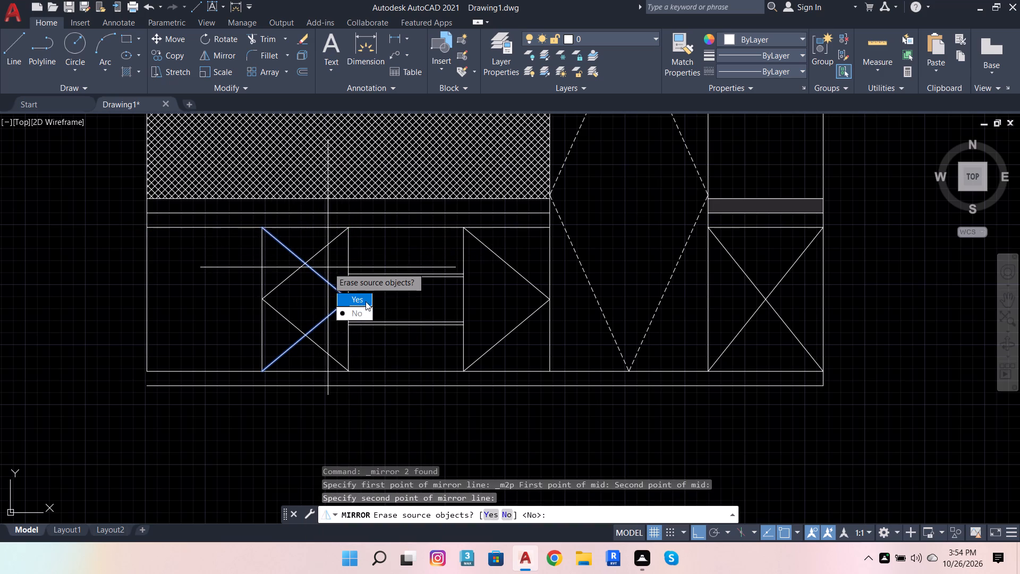
drag(357, 295, 328, 267)
Change the solid door-opening and crossing diagonal lines in all upper and base compartments to the DASHED linetype.
click(306, 256)
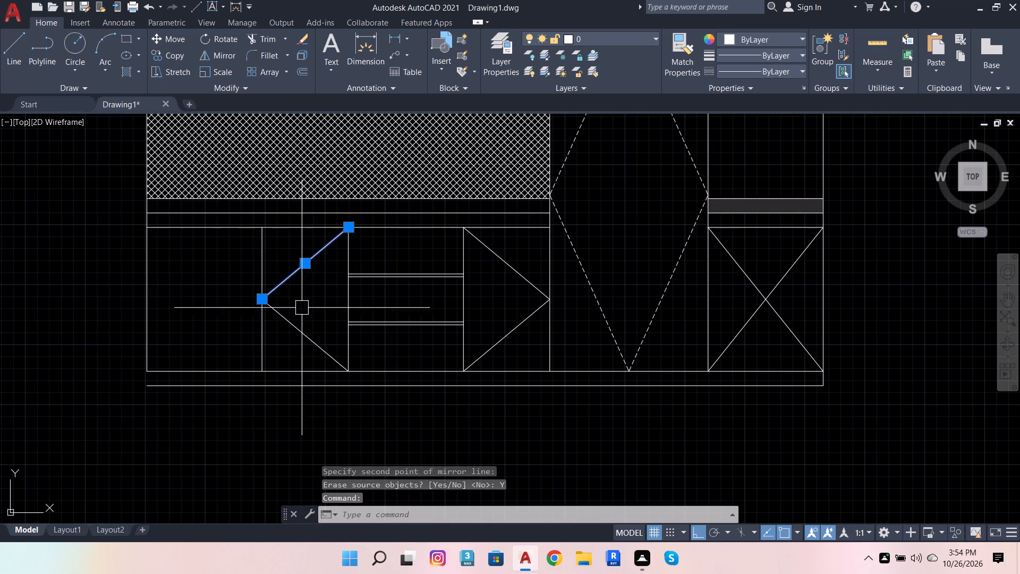
click(296, 327)
click(510, 331)
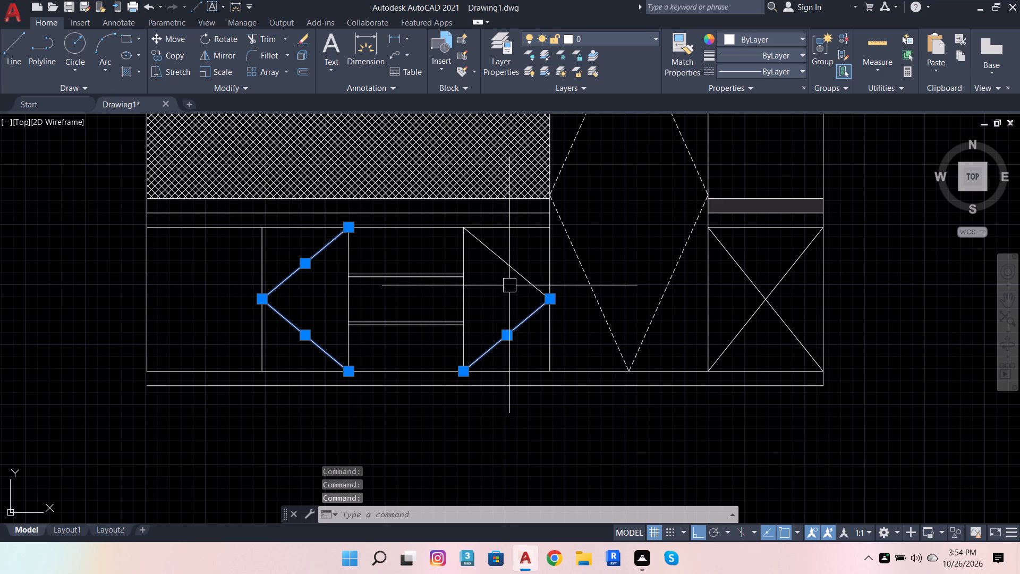
click(518, 277)
click(747, 330)
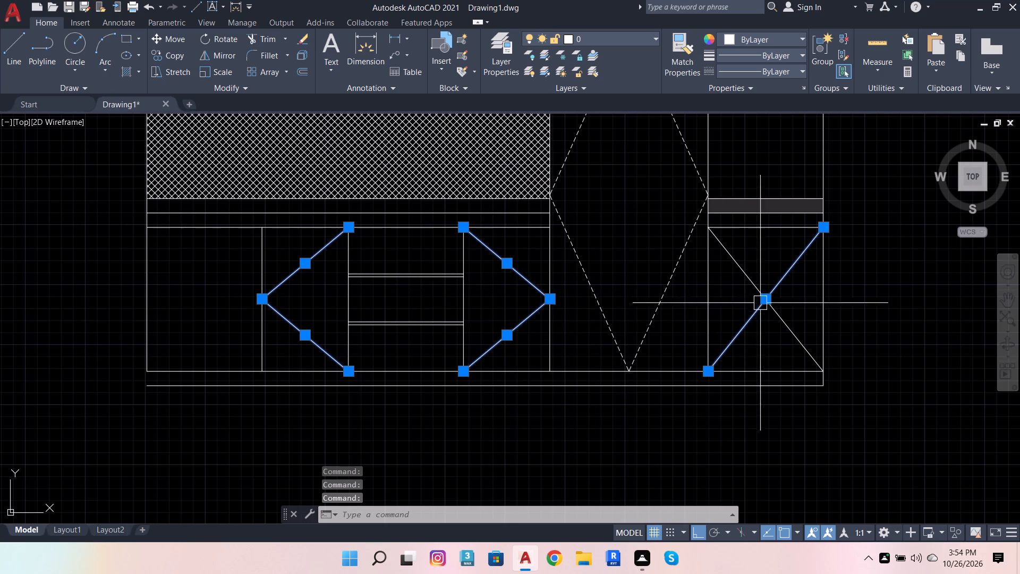
click(752, 289)
scroll(741, 385, down, 2)
scroll(746, 256, up, 2)
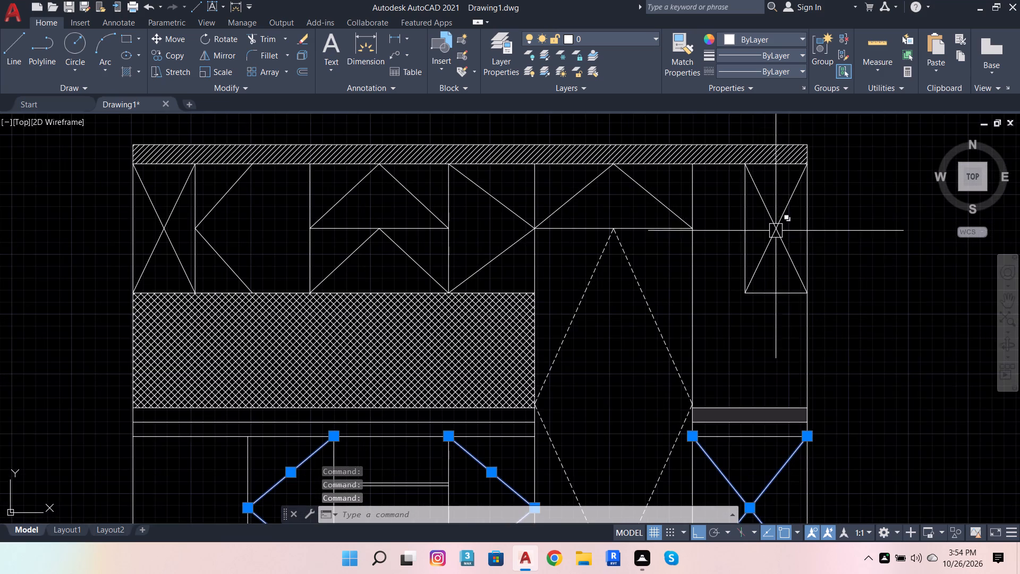
scroll(793, 231, up, 2)
click(793, 231)
click(718, 209)
scroll(776, 274, down, 2)
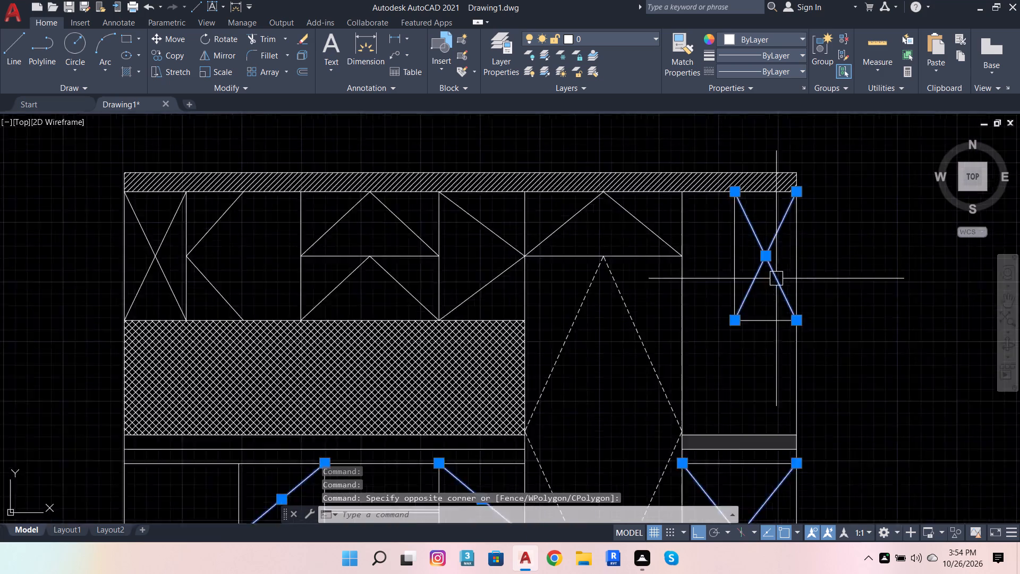
scroll(776, 280, down, 2)
scroll(714, 261, up, 3)
click(754, 223)
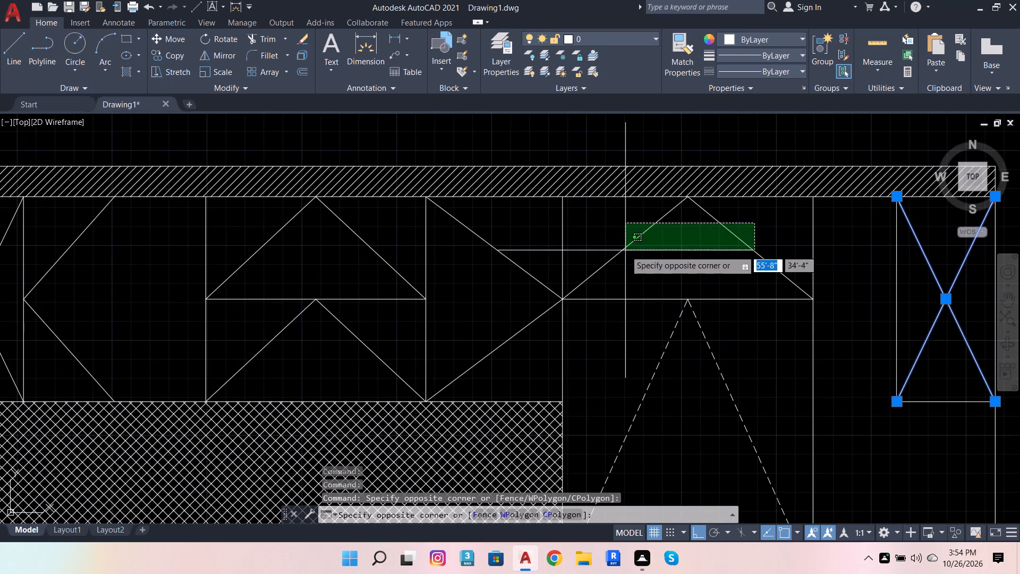
click(622, 250)
click(531, 254)
click(513, 366)
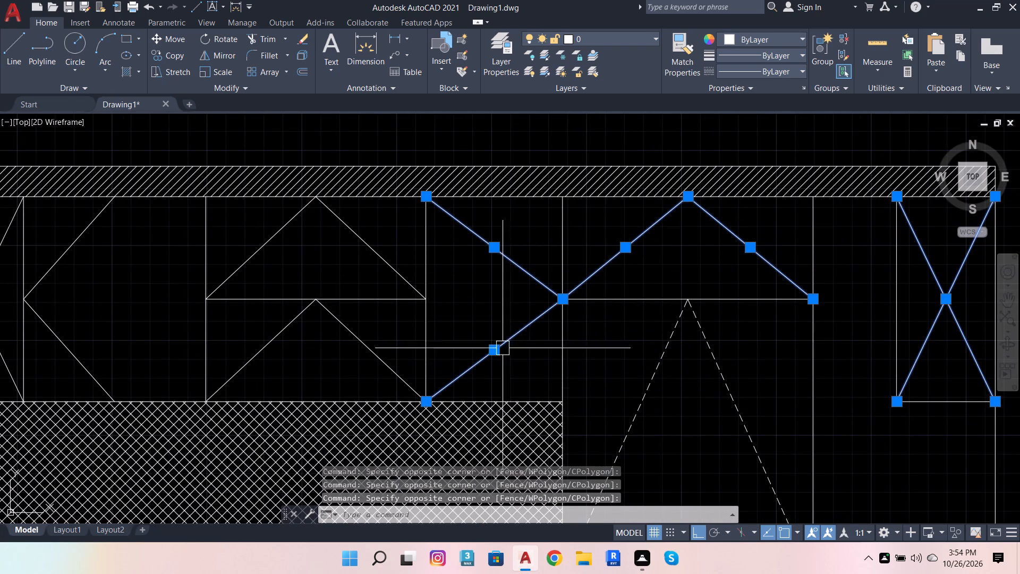
drag(388, 255, 382, 253)
click(281, 235)
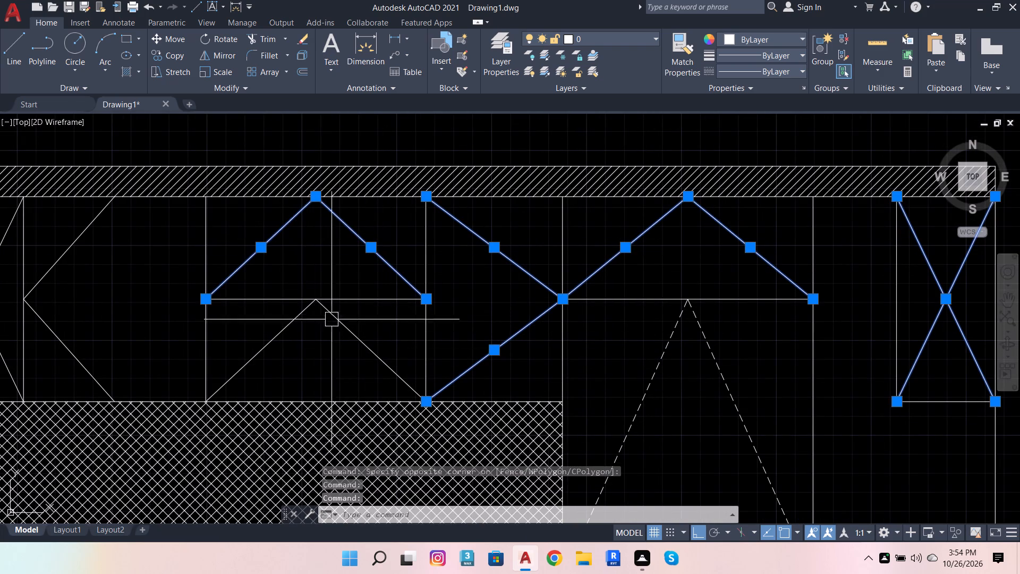
click(380, 343)
click(256, 349)
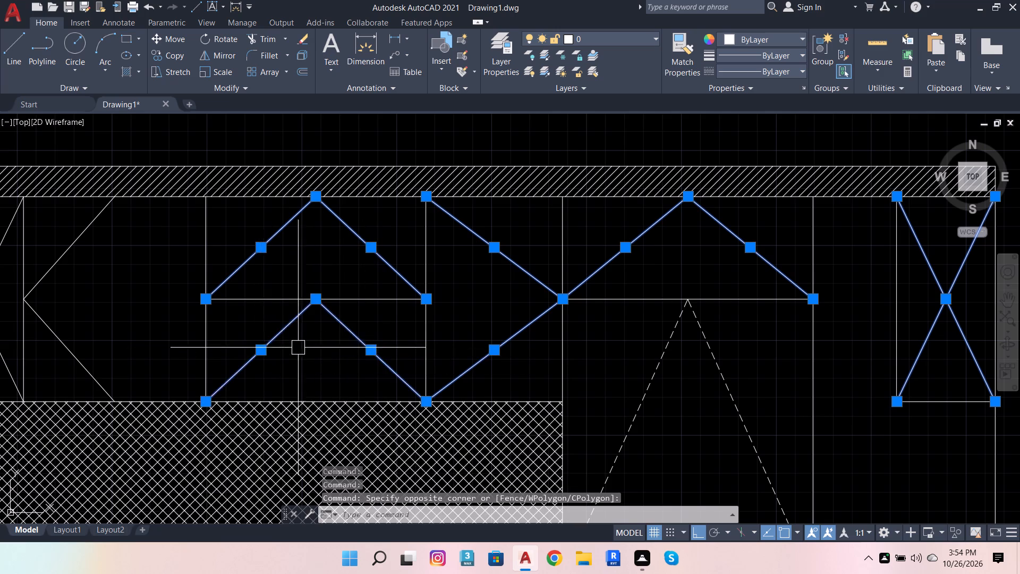
scroll(304, 353, down, 2)
scroll(215, 340, up, 2)
click(198, 396)
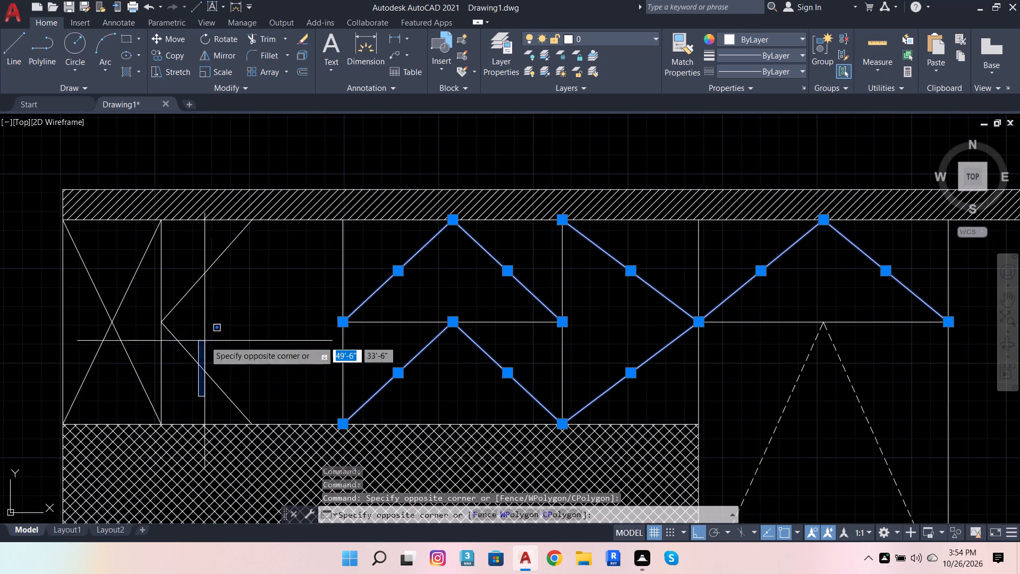
click(191, 252)
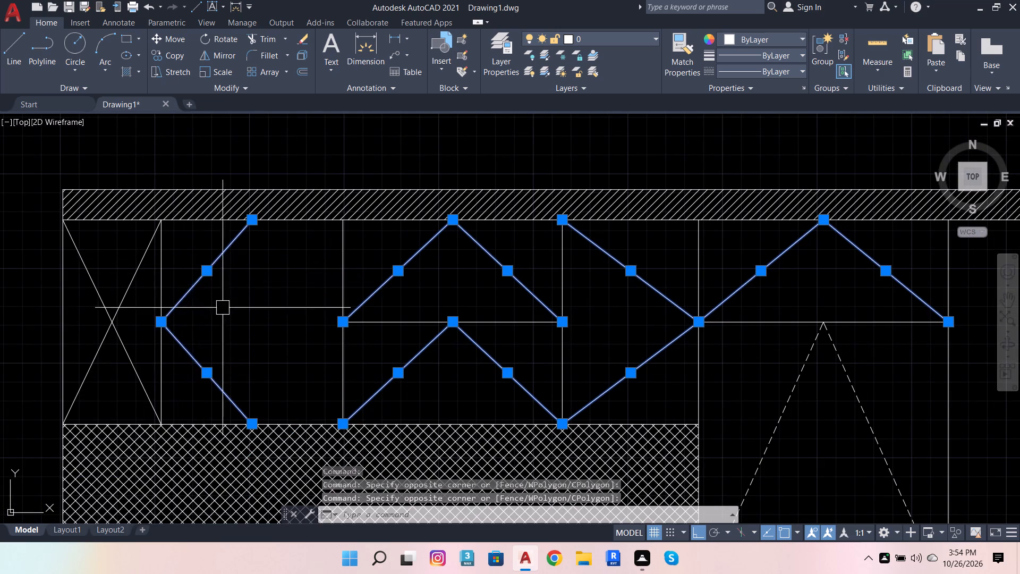
scroll(226, 311, down, 1)
scroll(176, 325, up, 3)
click(173, 320)
click(33, 269)
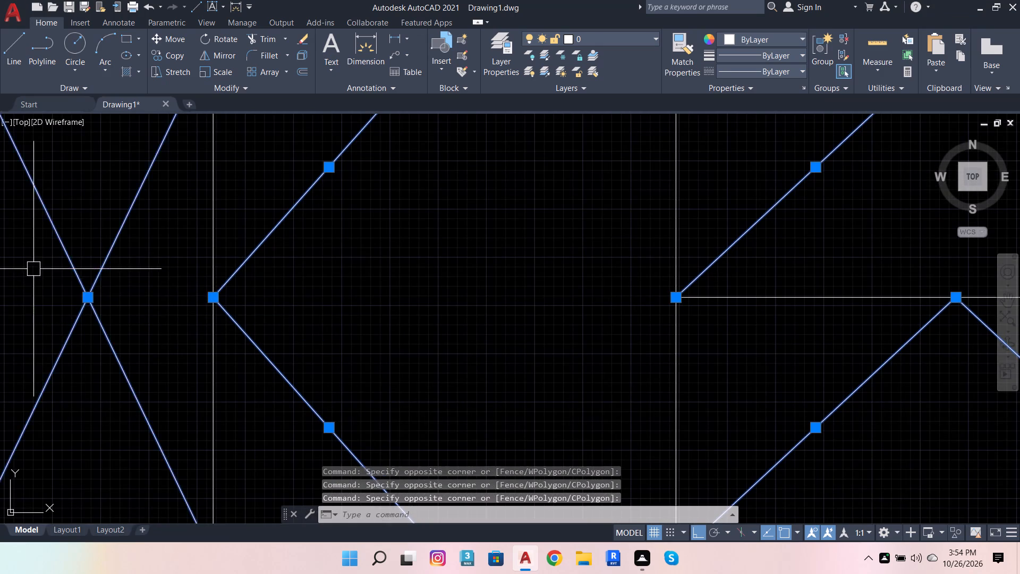
scroll(243, 329, down, 4)
scroll(498, 336, down, 3)
scroll(537, 381, up, 3)
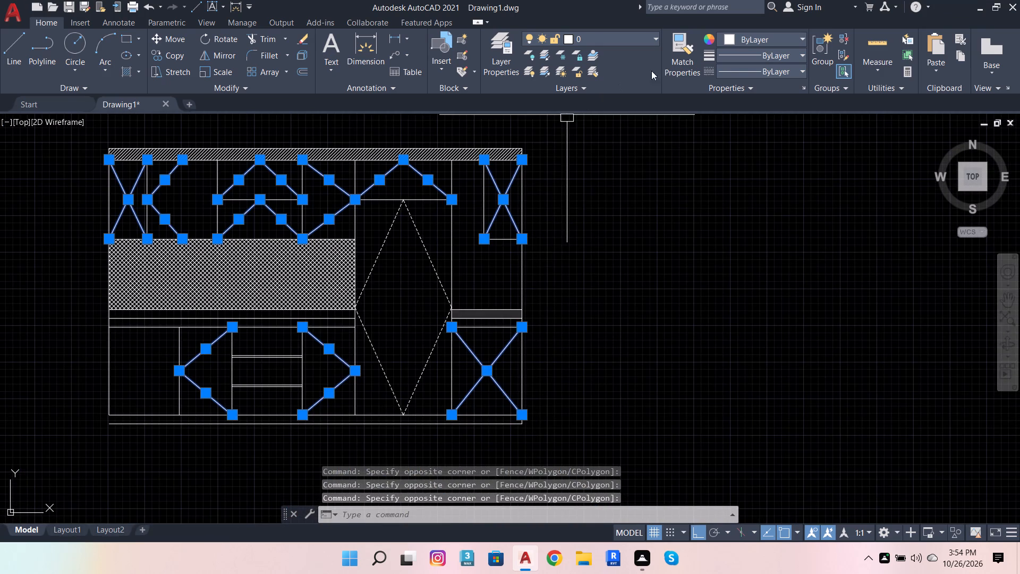
click(754, 67)
click(751, 140)
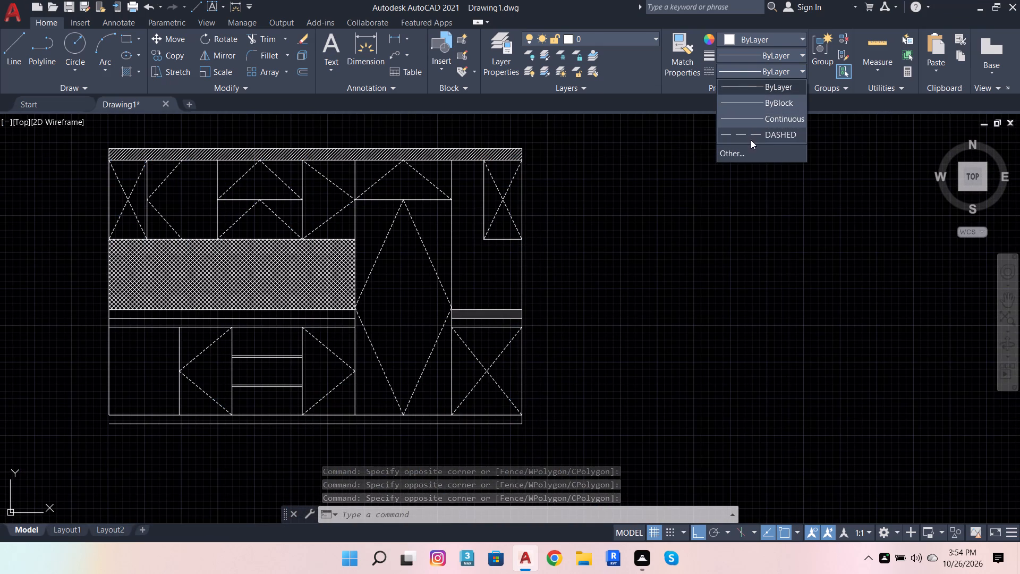
key(Escape)
key(Escape)
key(Escape)
key(Escape)
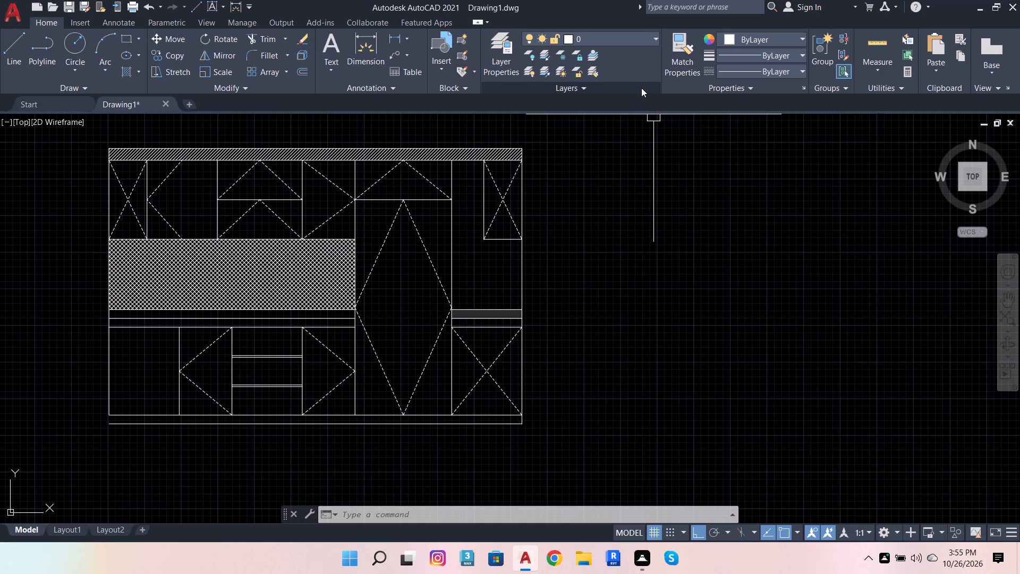
key(Escape)
Set the TEXTSIZE variable to 4 inches.
scroll(632, 161, down, 2)
scroll(606, 222, down, 2)
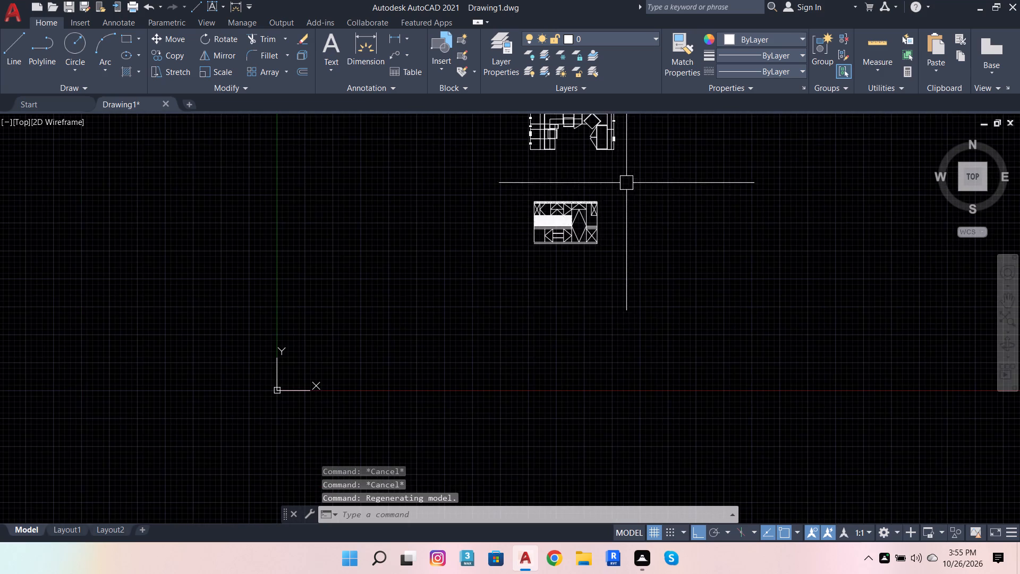
scroll(610, 190, up, 1)
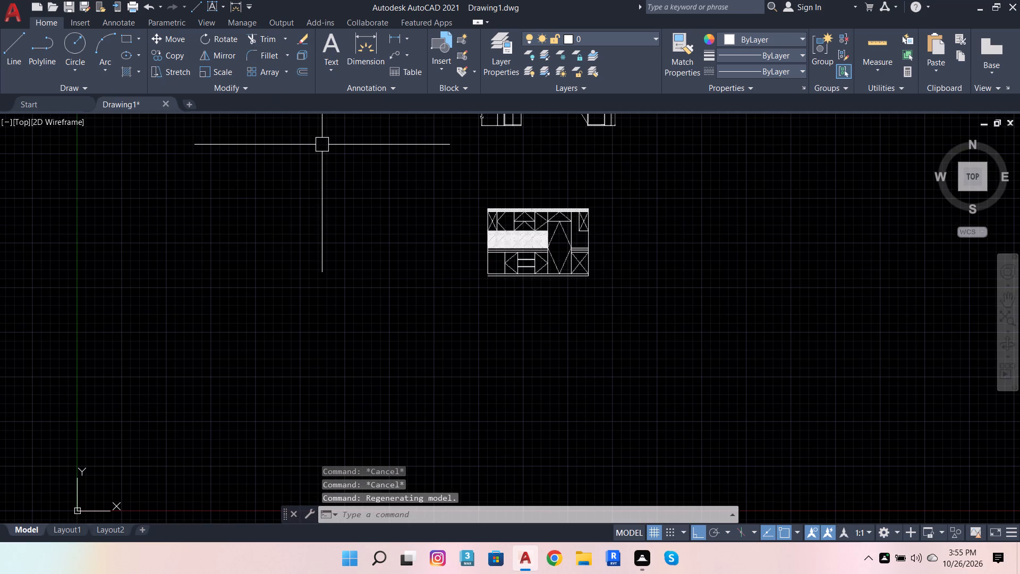
text(te)
key(x)
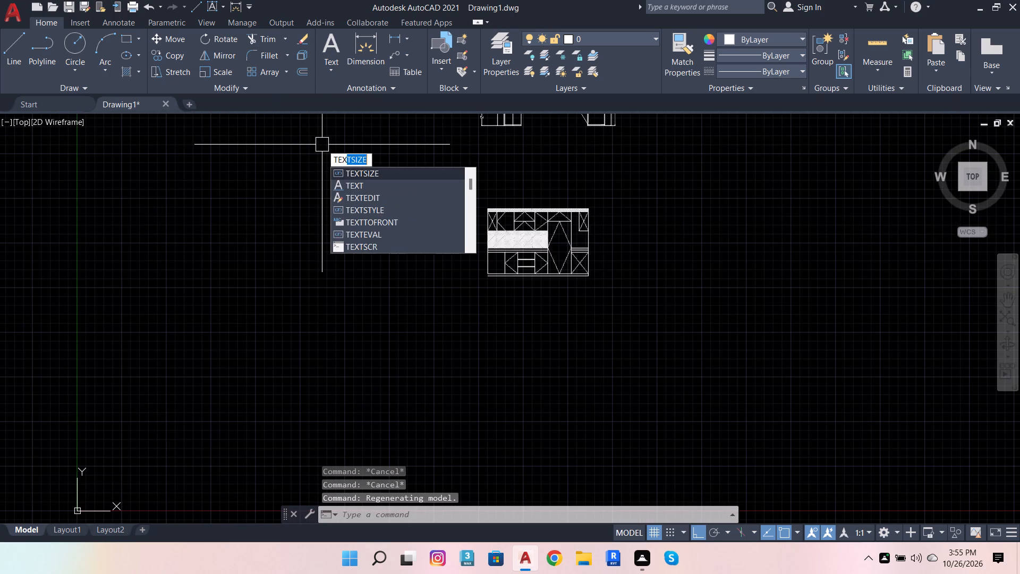
click(381, 174)
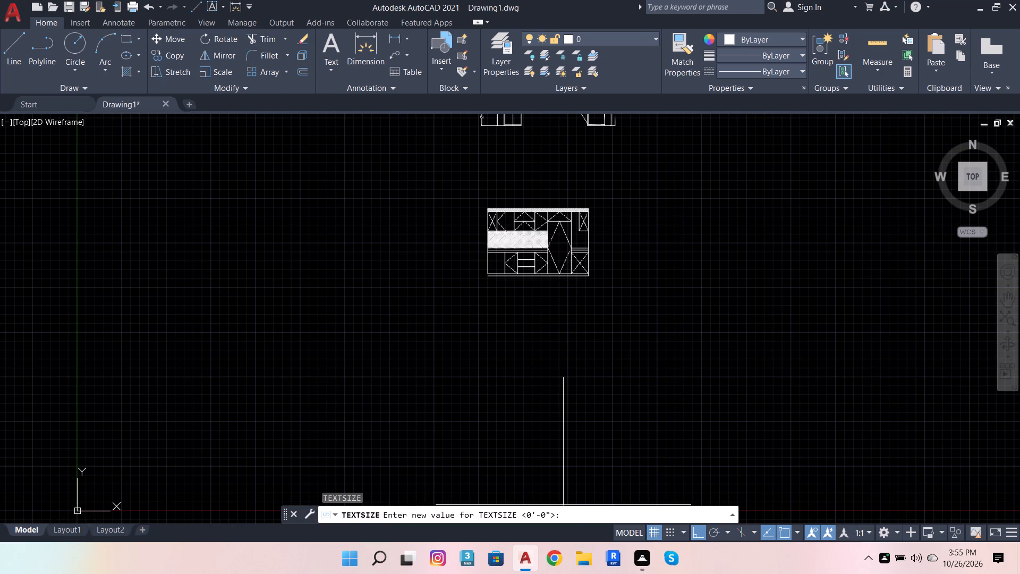
click(577, 519)
key(4)
key(Return)
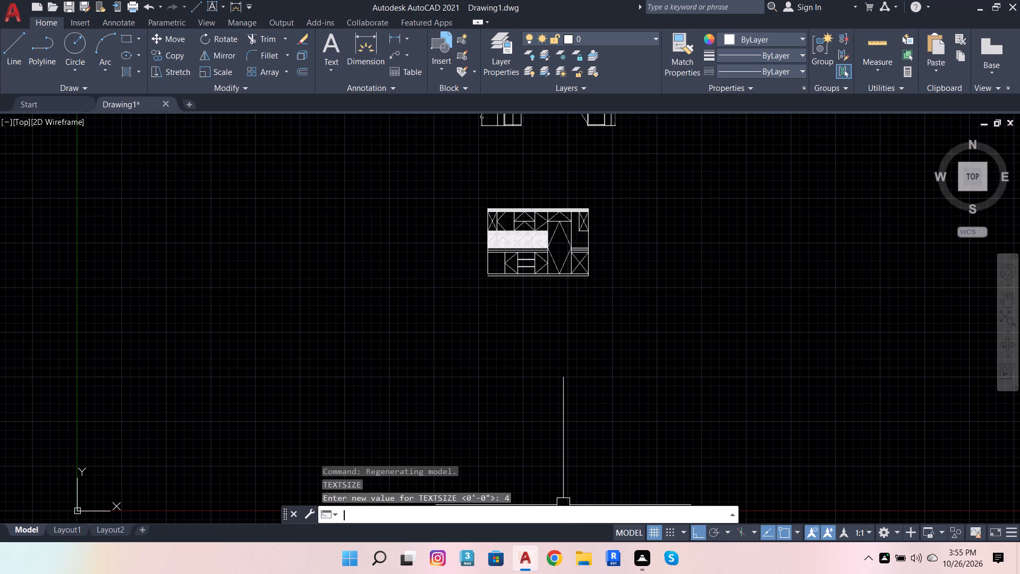
Add the centred multiline text "fridge" inside the diamond-shaped corner unit in the plan above the elevation.
click(334, 35)
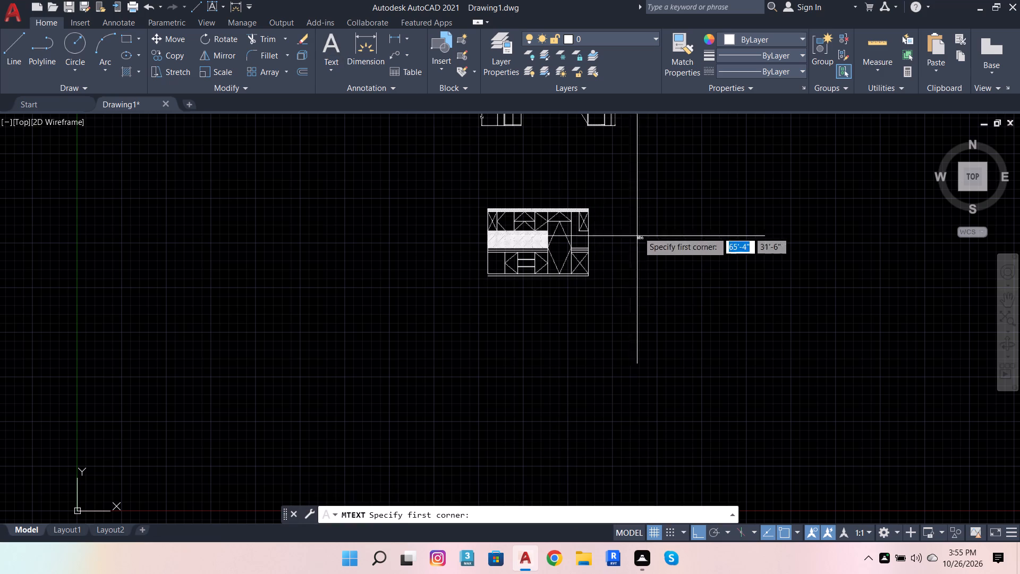
scroll(626, 249, down, 4)
scroll(599, 232, up, 4)
scroll(656, 173, up, 4)
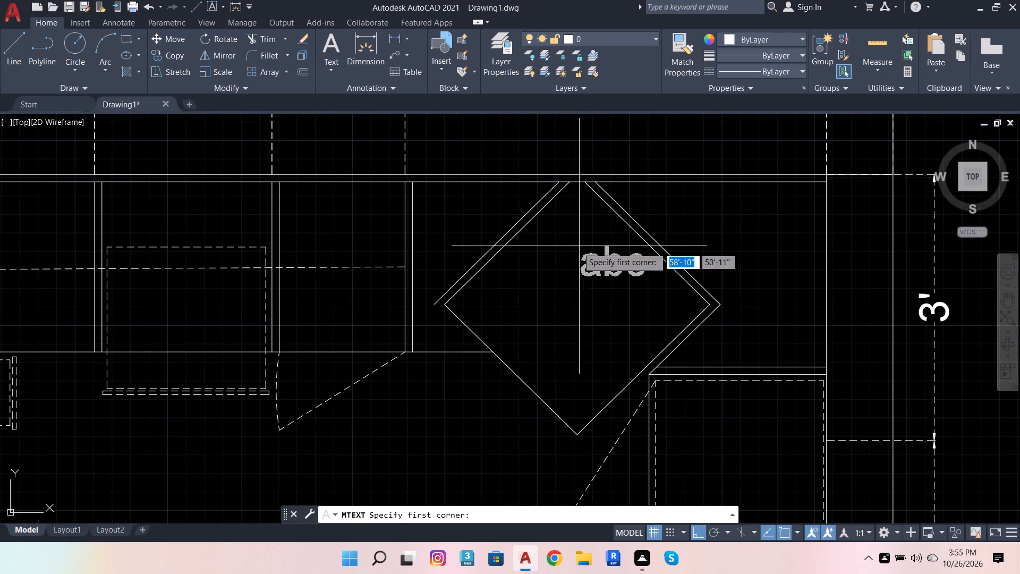
click(511, 274)
click(672, 313)
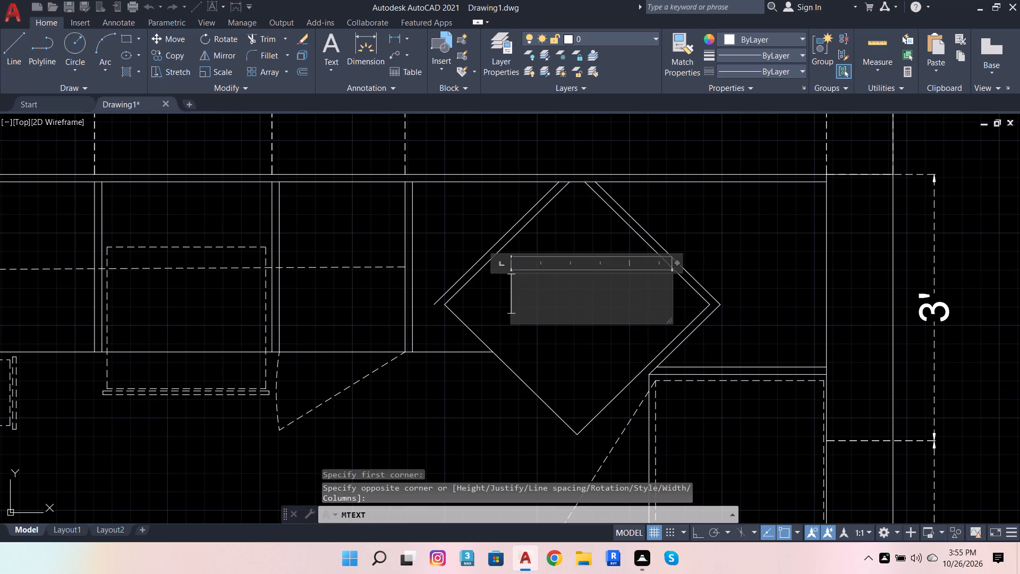
click(517, 73)
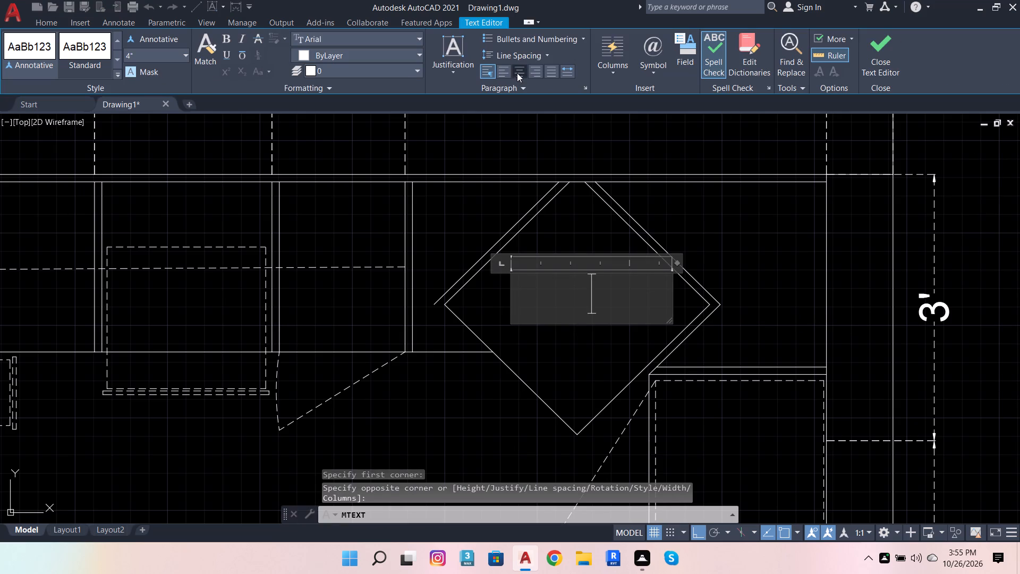
click(575, 290)
key(f)
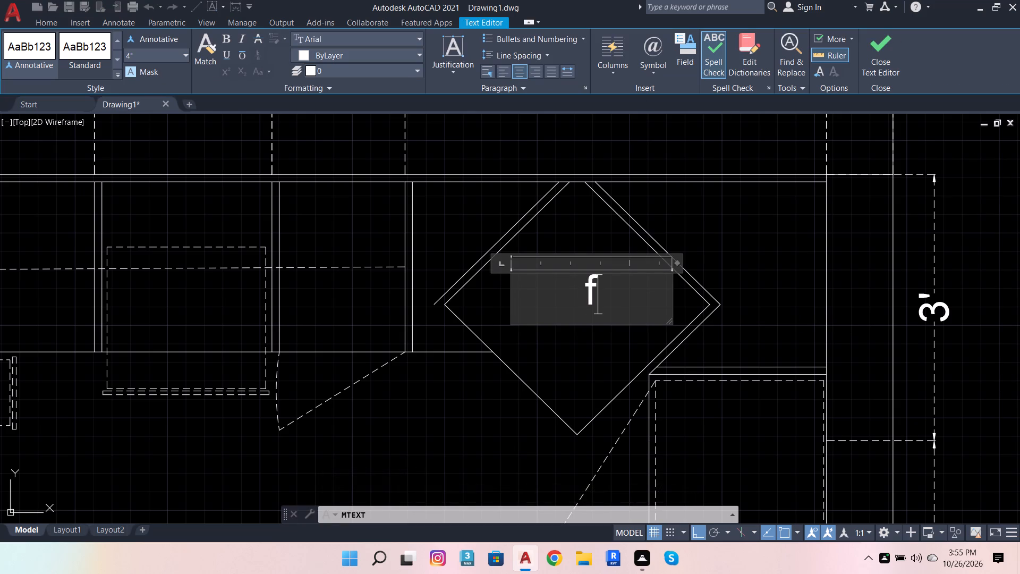
text(ri)
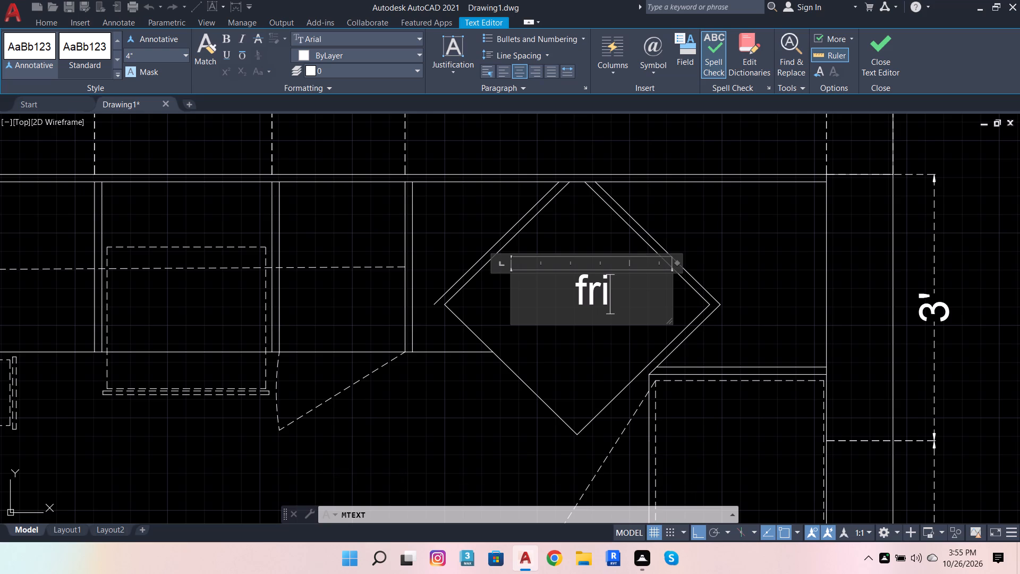
text(dge)
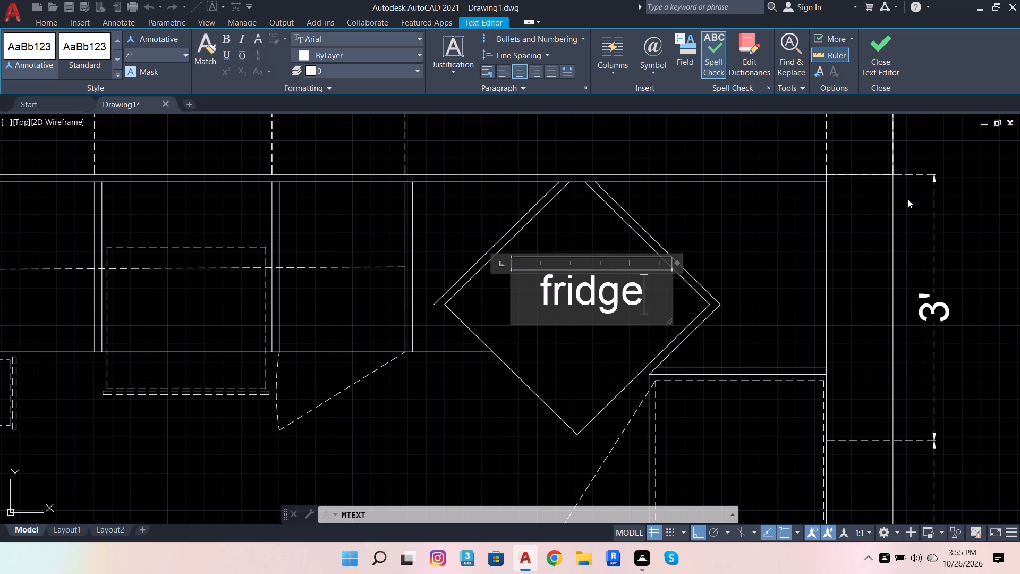
click(754, 266)
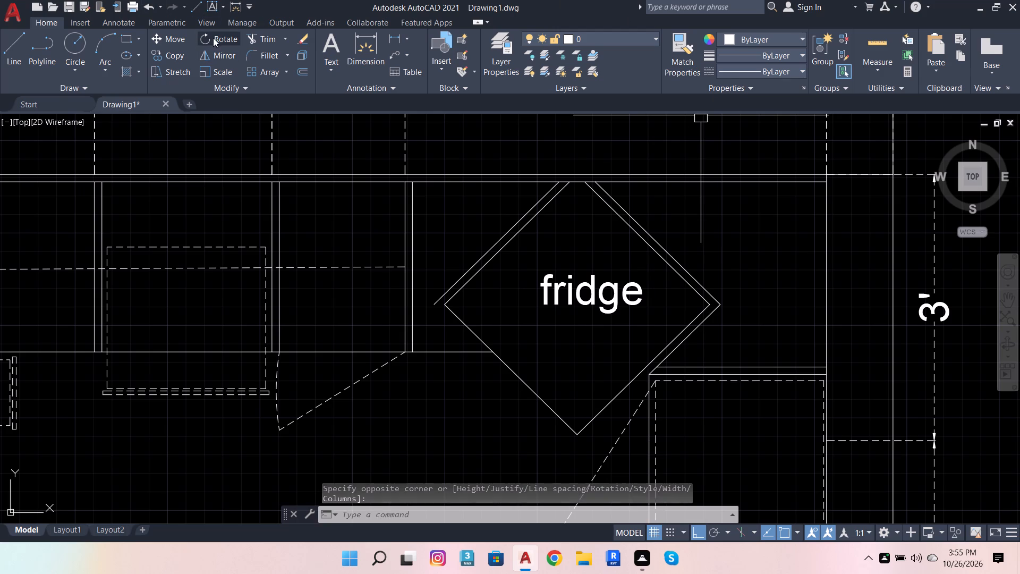
Add the centred multiline text "ELEVATION" in the open floor area between the left and right cabinet runs of the plan.
click(338, 49)
scroll(378, 150, down, 4)
scroll(329, 248, up, 2)
click(377, 188)
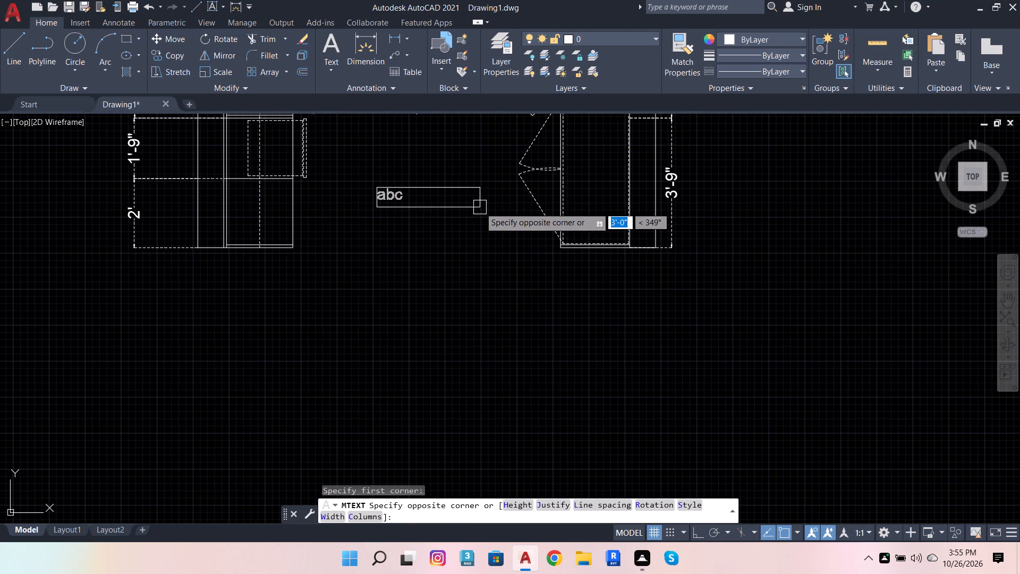
click(454, 206)
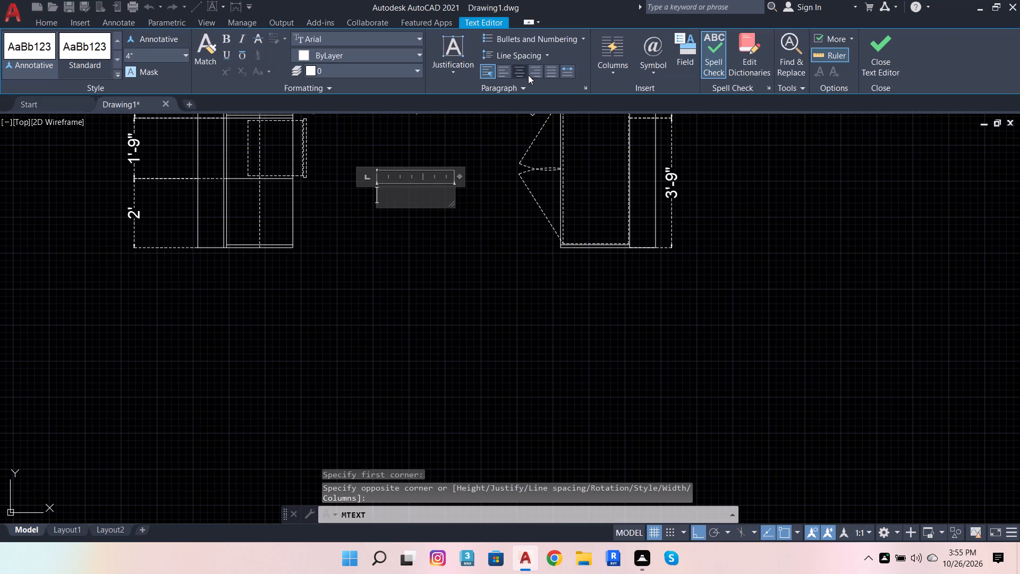
click(525, 74)
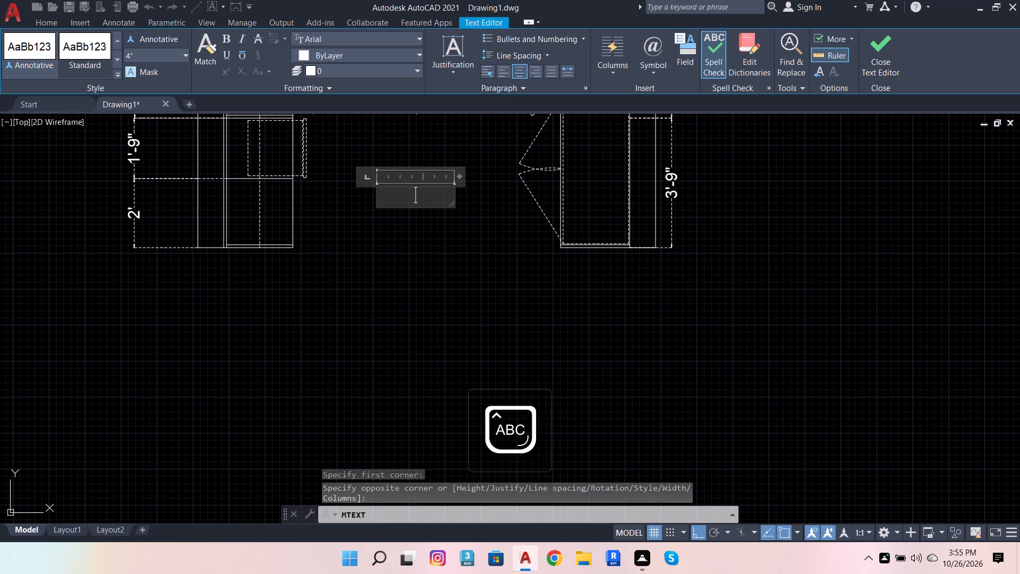
scroll(402, 199, up, 3)
click(423, 195)
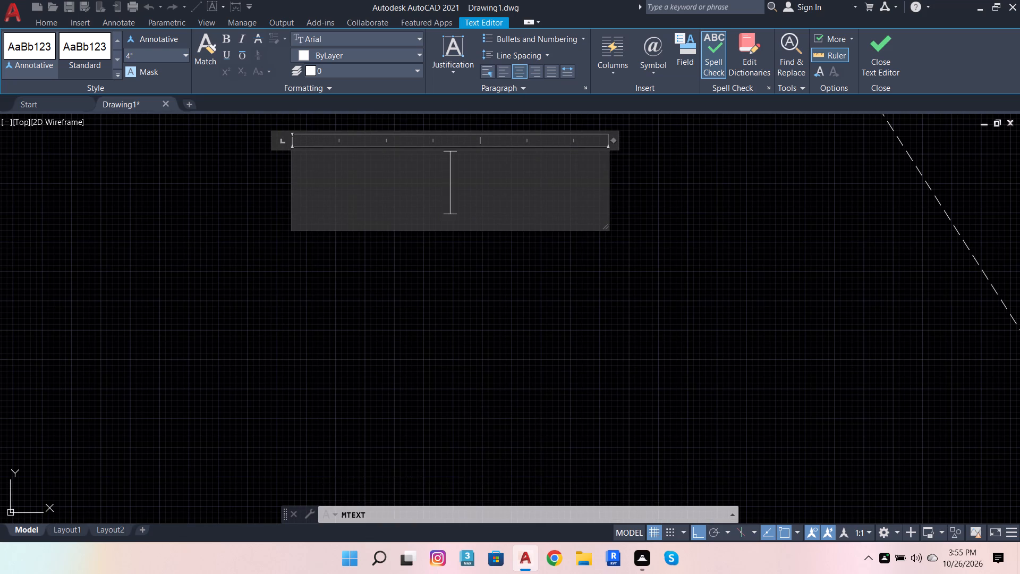
key(e)
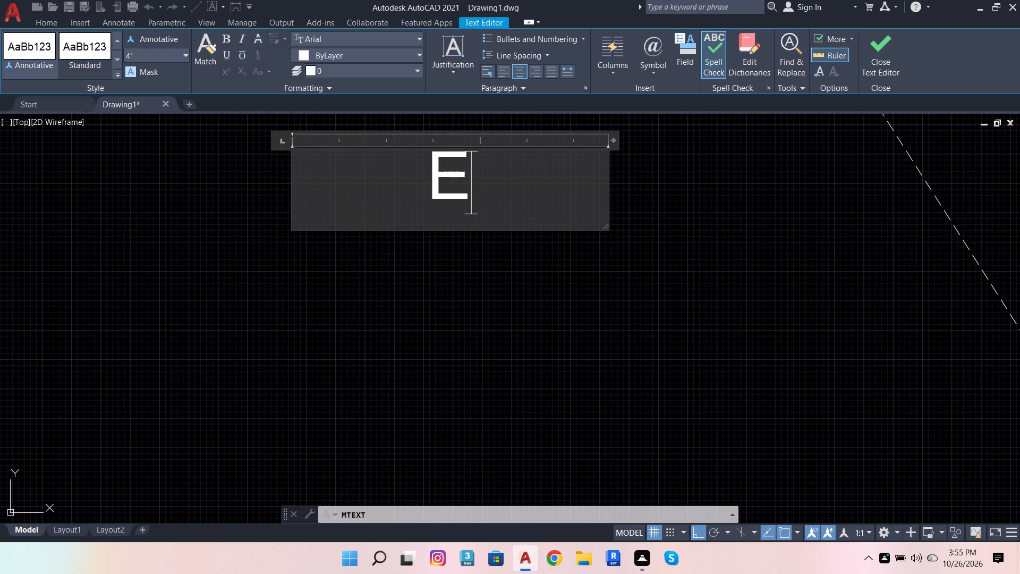
text(LE)
text(VAT)
text(ION)
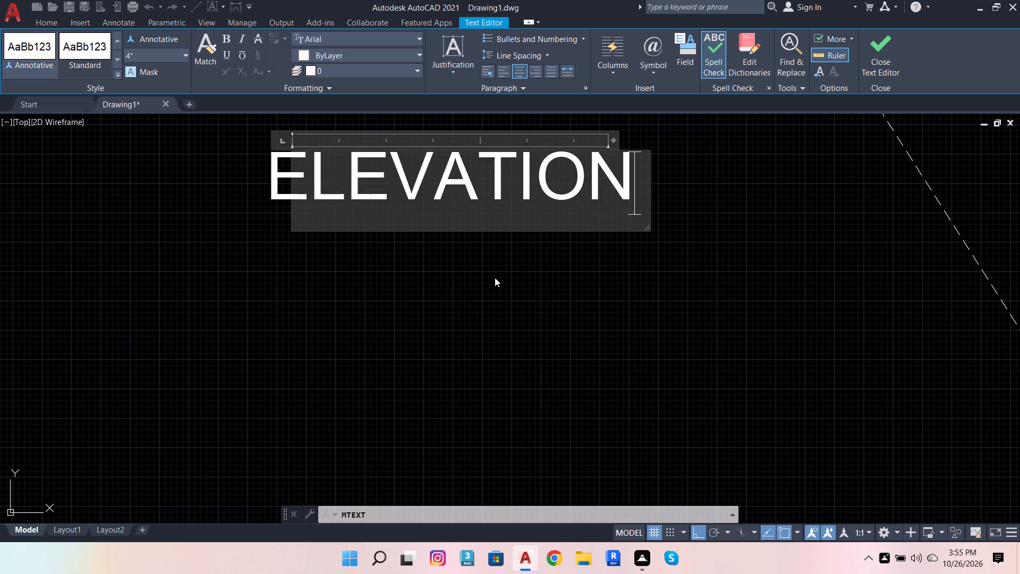
click(495, 277)
scroll(511, 339, down, 3)
scroll(530, 320, up, 2)
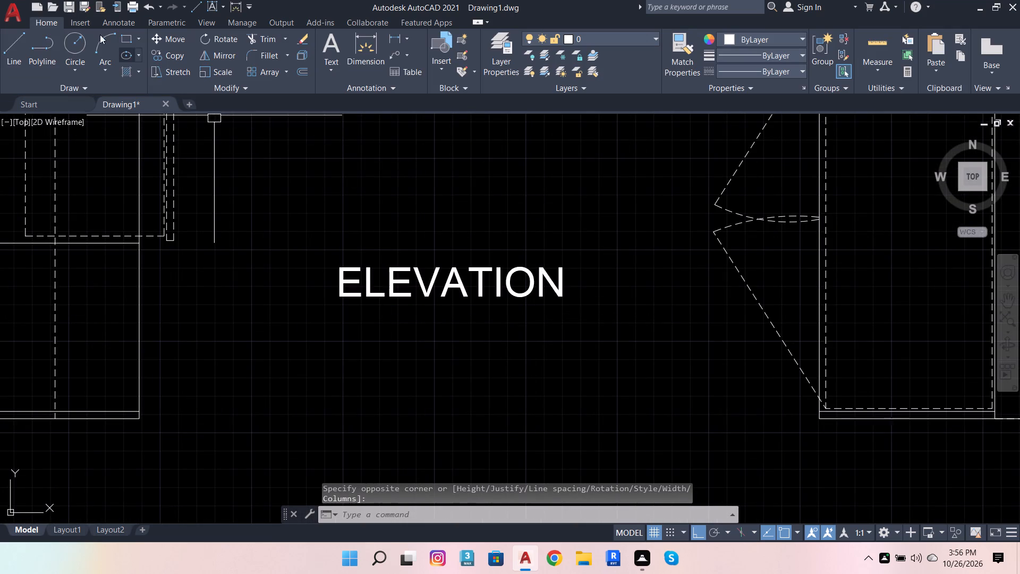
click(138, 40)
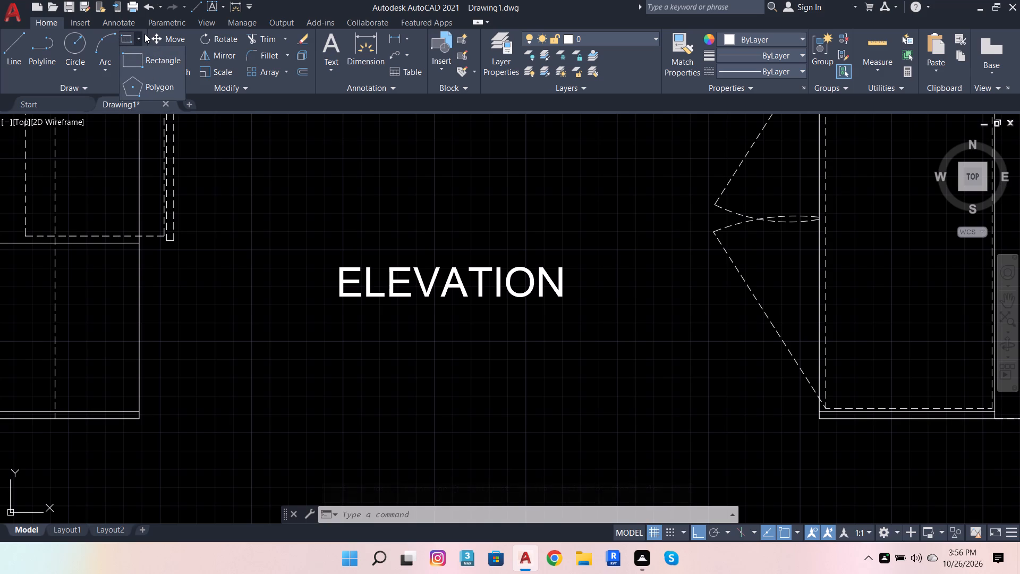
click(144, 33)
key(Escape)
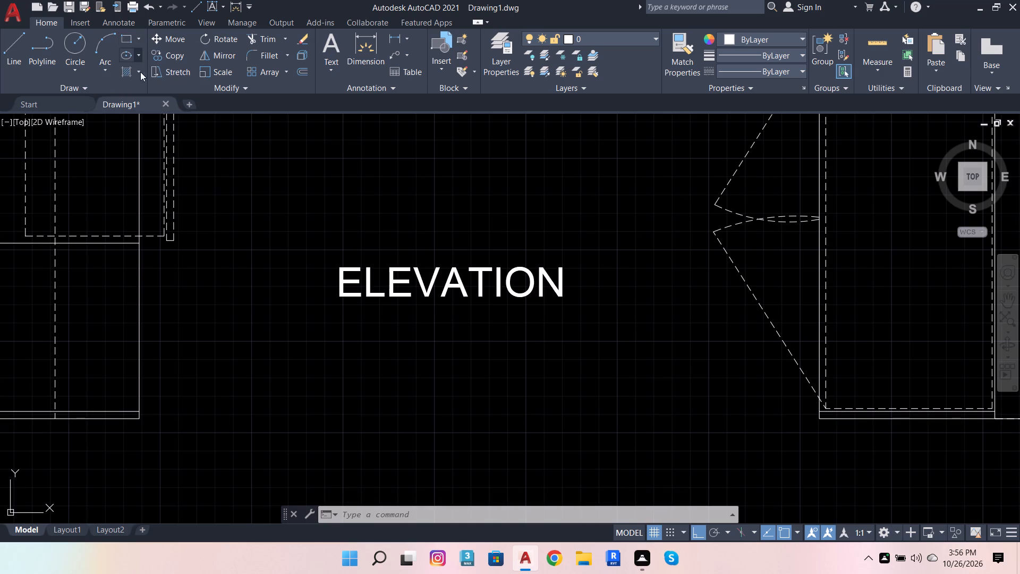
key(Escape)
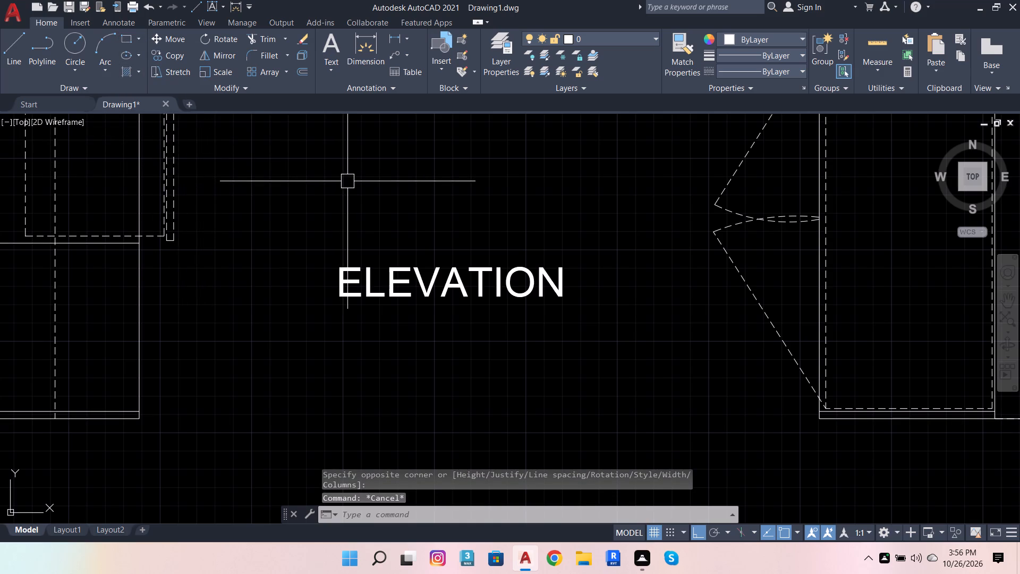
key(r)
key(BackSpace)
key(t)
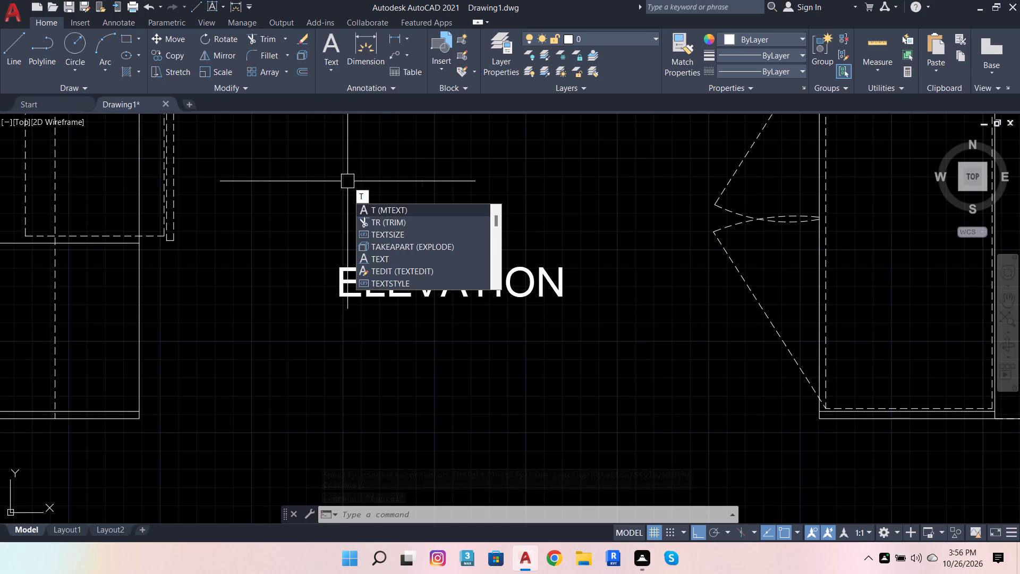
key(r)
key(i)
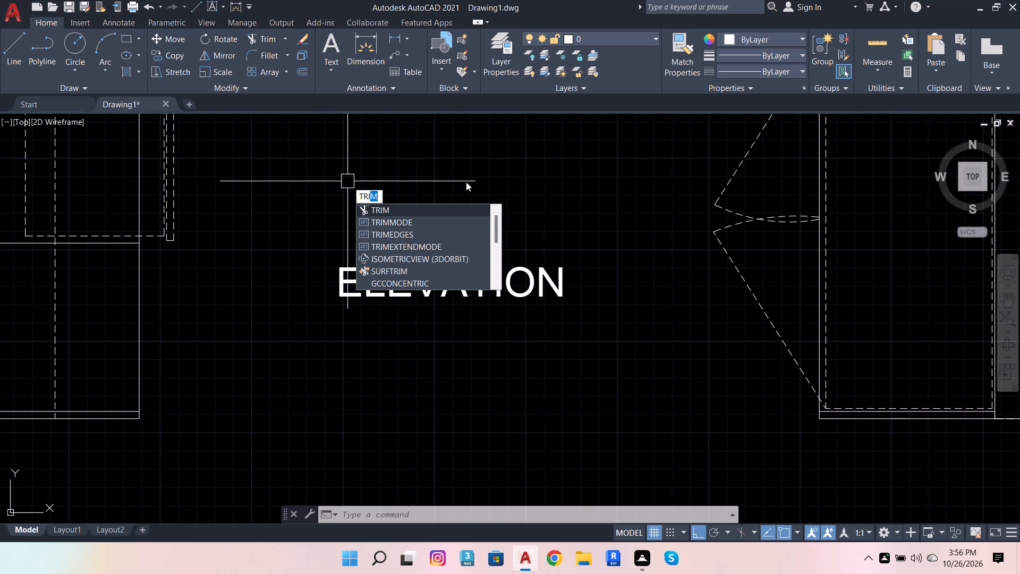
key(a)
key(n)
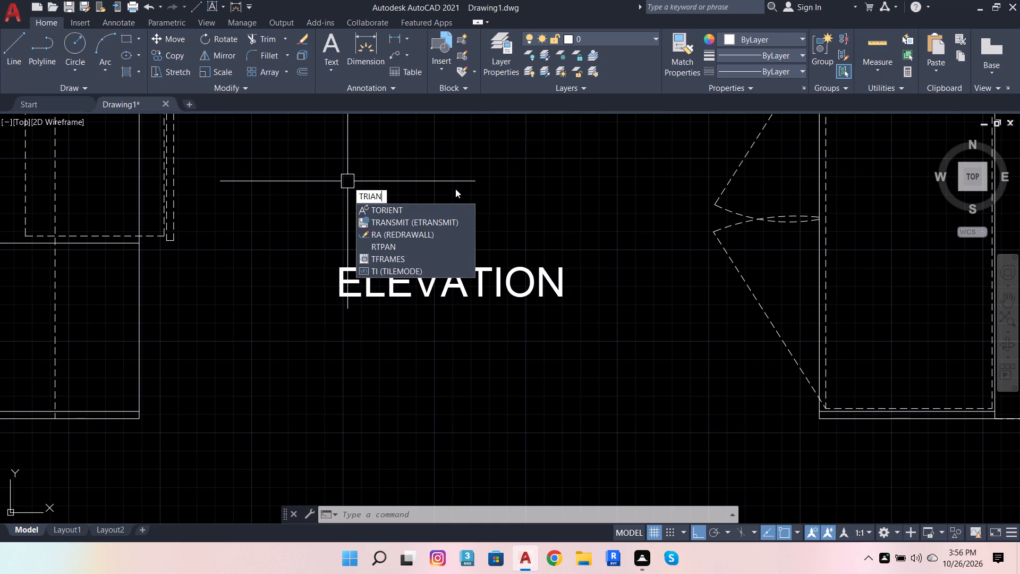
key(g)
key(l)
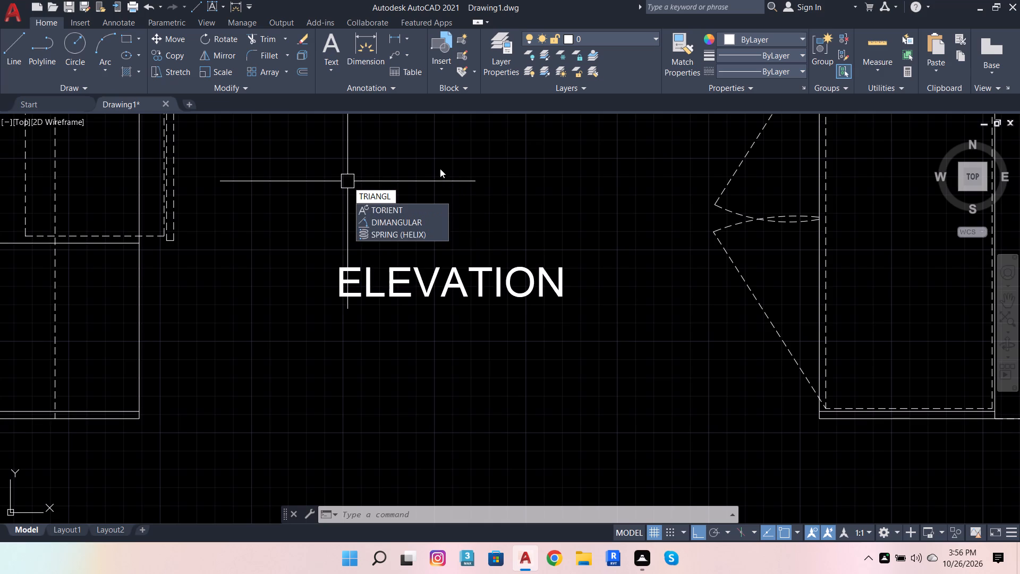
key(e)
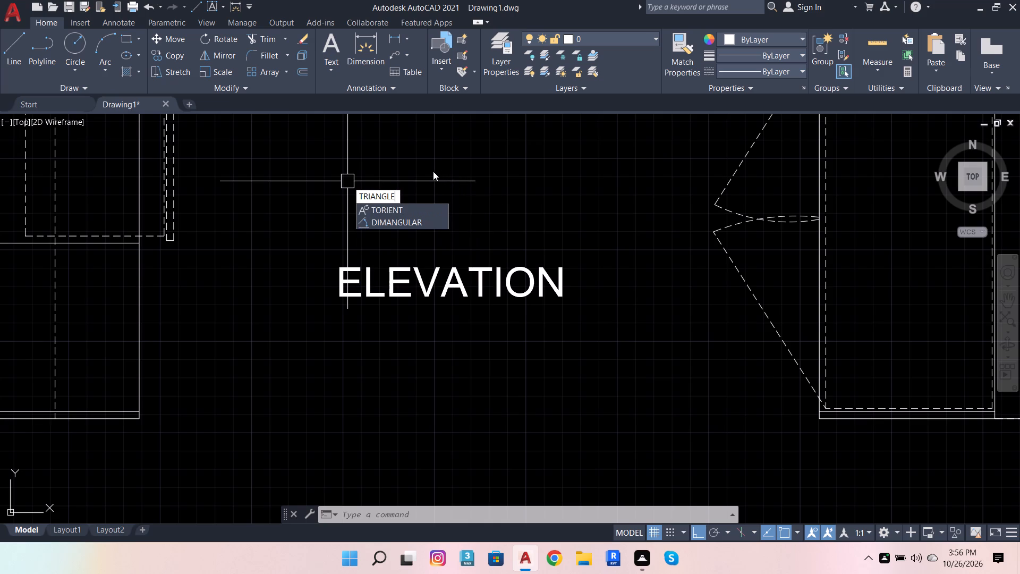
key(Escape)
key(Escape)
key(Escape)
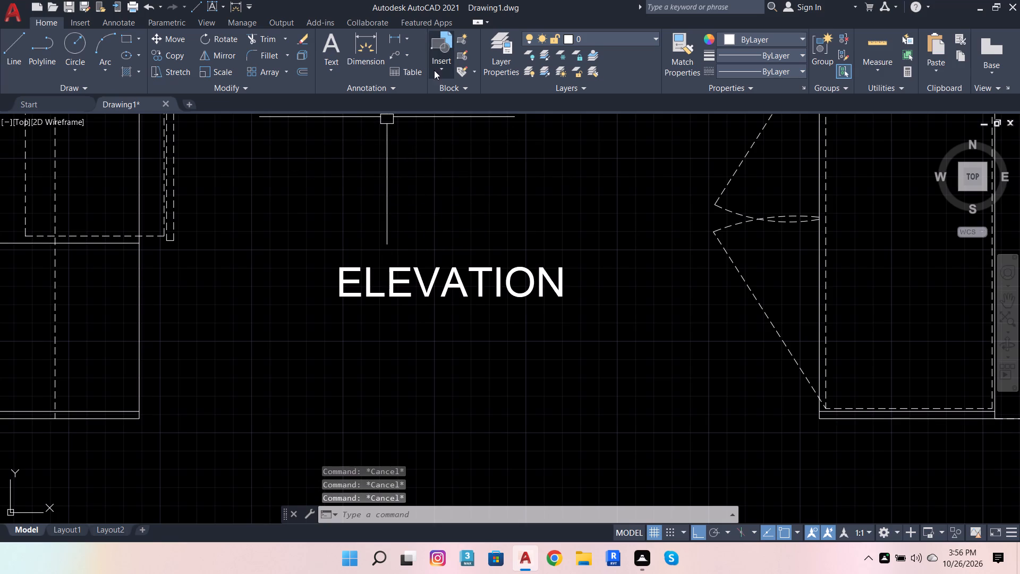
Draw an upward-sloping line about 6 inches long in the empty space between the plan and the cabinet elevation, with ortho off.
click(10, 56)
scroll(195, 171, down, 4)
scroll(244, 267, up, 2)
click(199, 247)
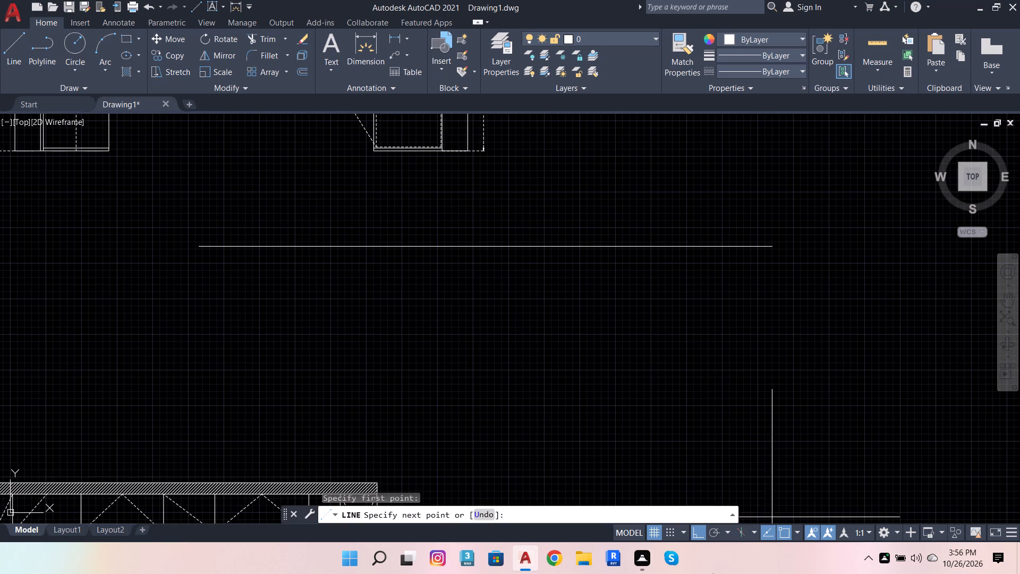
click(694, 535)
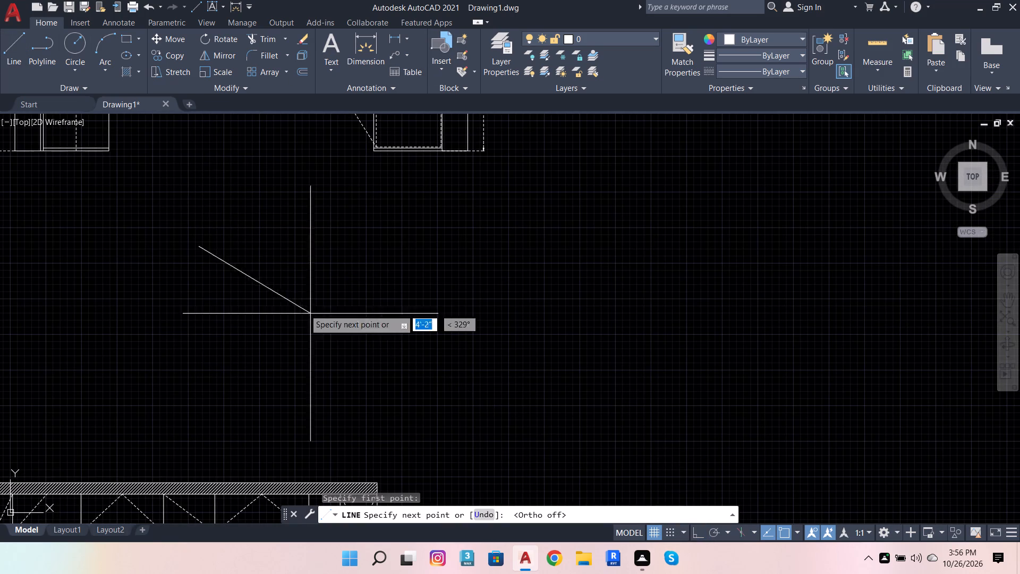
scroll(198, 235, up, 3)
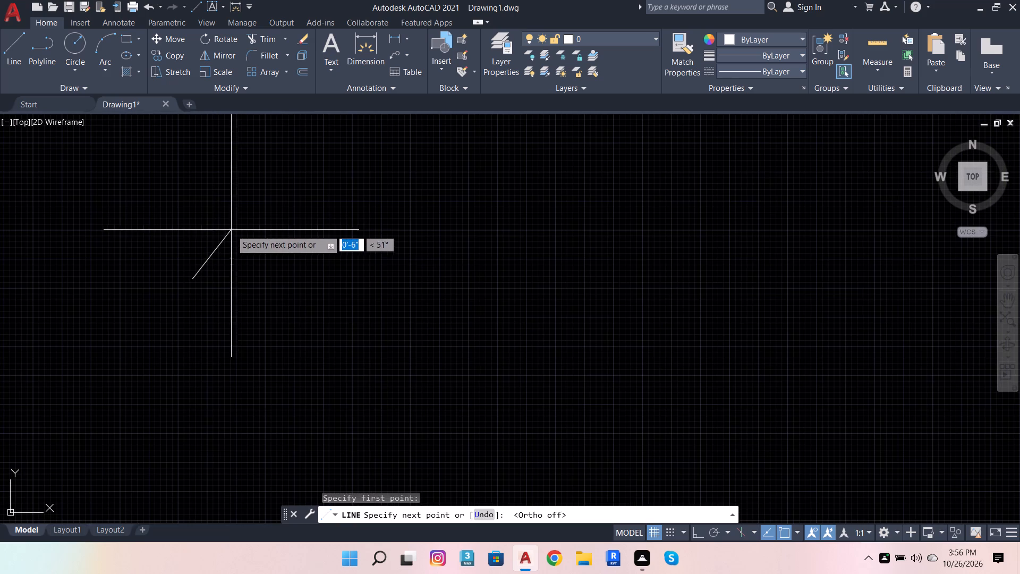
click(236, 232)
key(Escape)
Mirror the sloping line about a vertical axis through its upper endpoint, keeping the original.
click(219, 250)
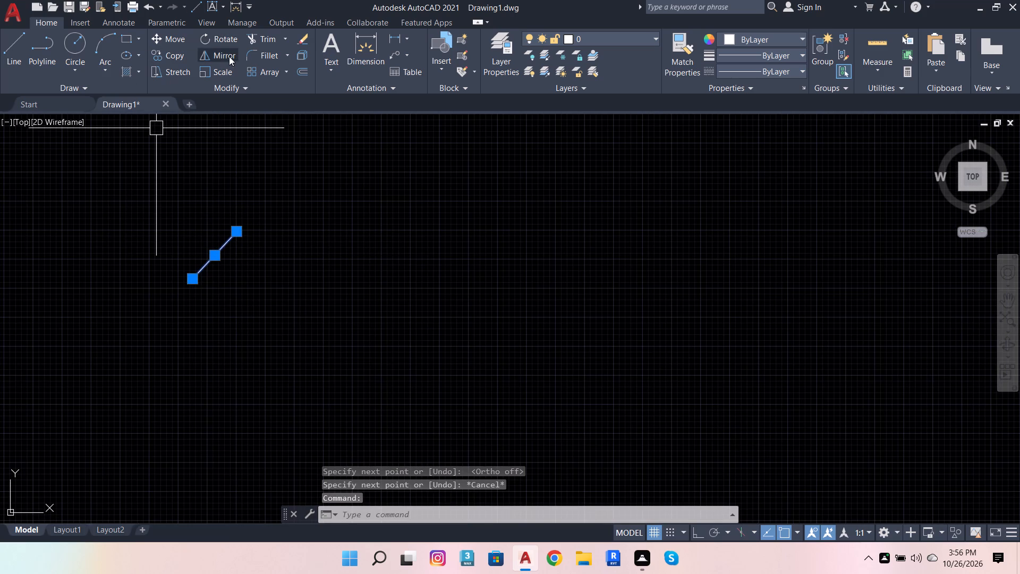
click(221, 57)
click(236, 233)
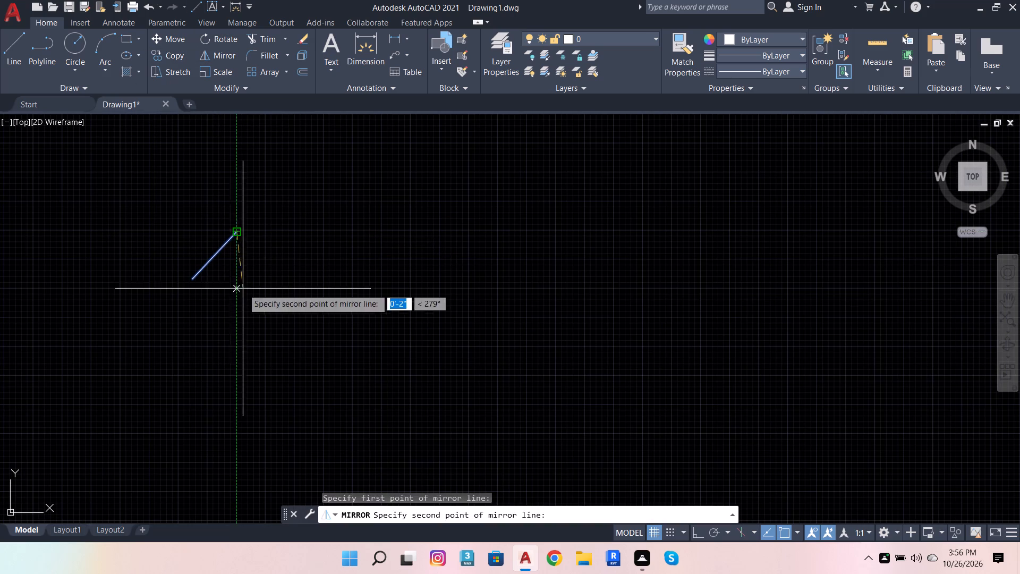
click(237, 336)
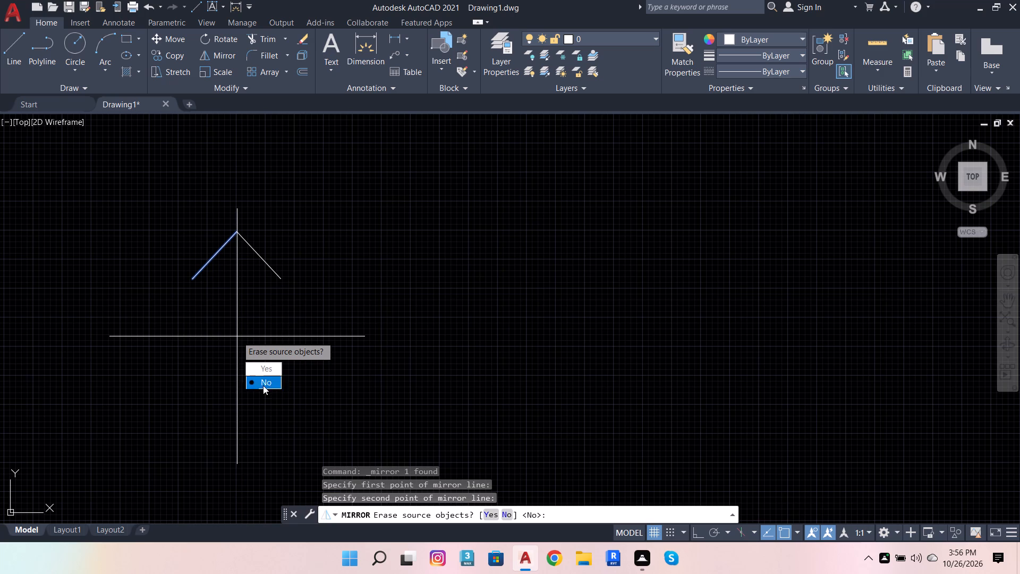
drag(263, 385, 237, 336)
Draw a horizontal base line between the lower endpoints of the two sloping lines to close the triangle.
click(13, 39)
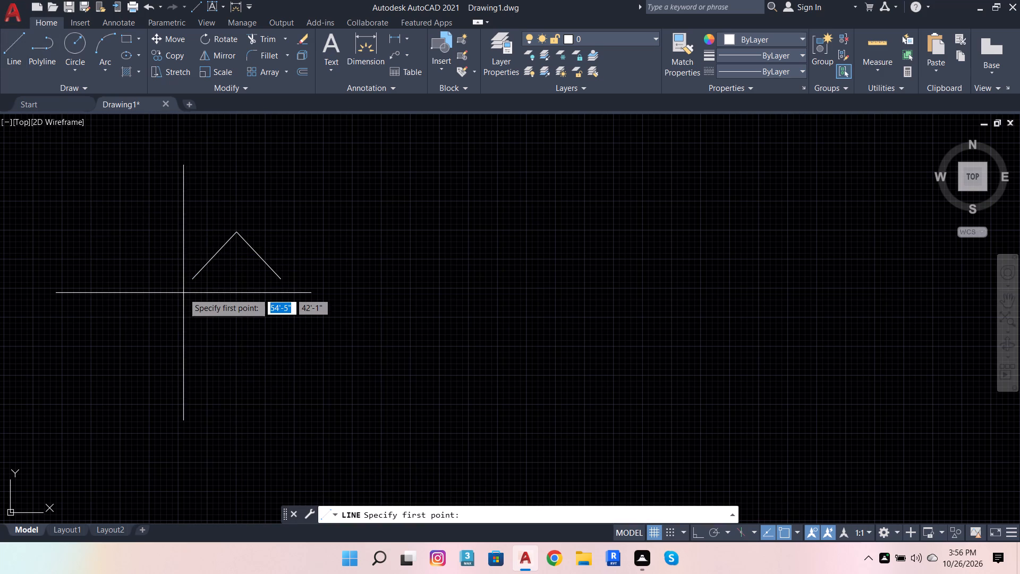
click(193, 282)
click(281, 280)
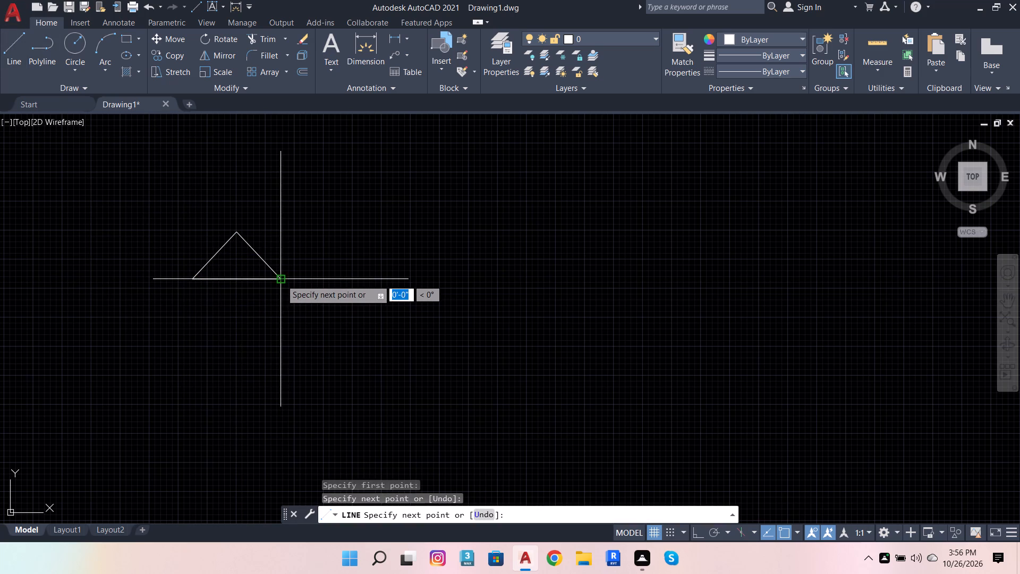
key(Escape)
Join the three sides of the small triangle into a single polyline.
drag(153, 201, 159, 206)
click(376, 360)
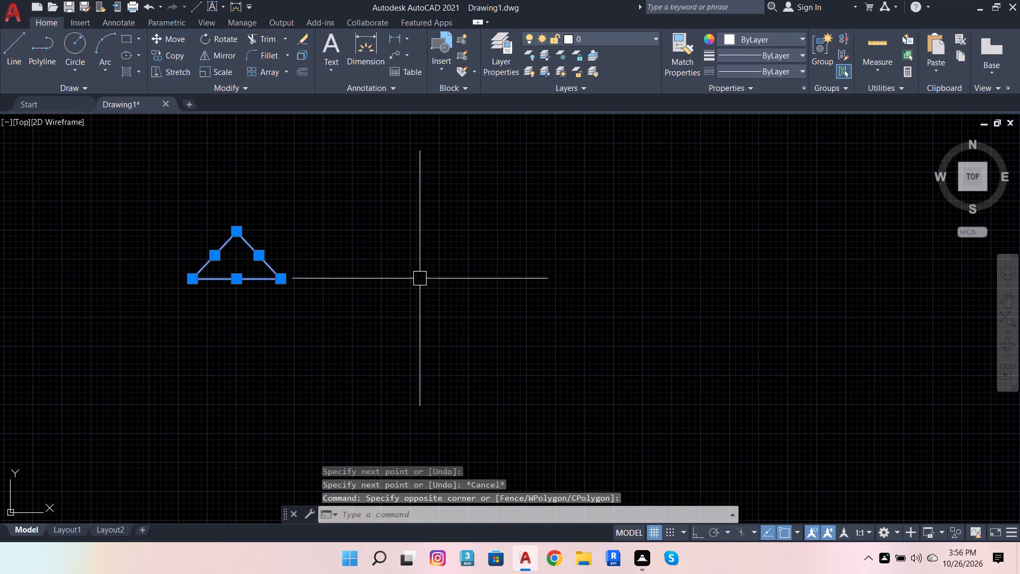
key(j)
key(Return)
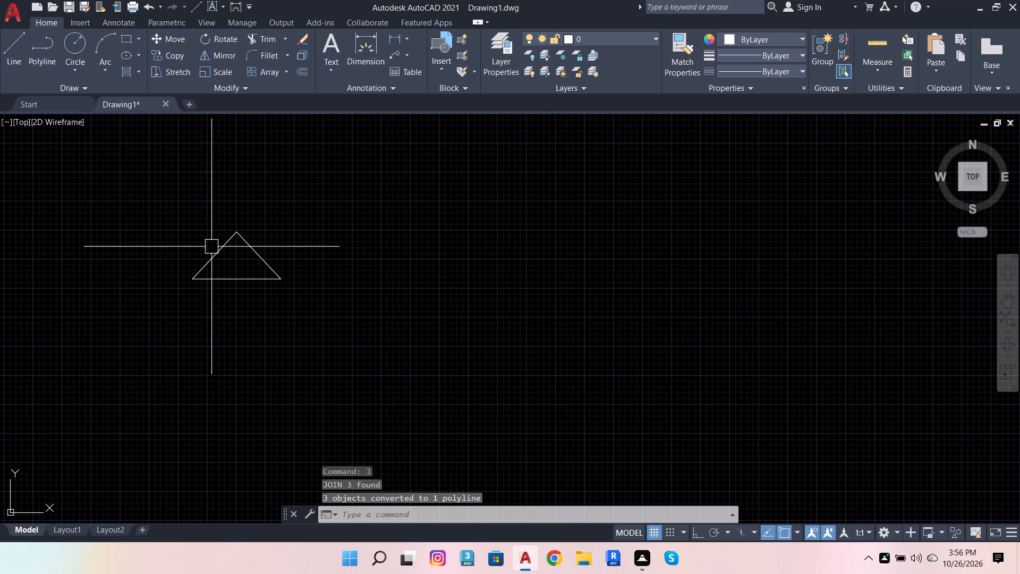
click(212, 247)
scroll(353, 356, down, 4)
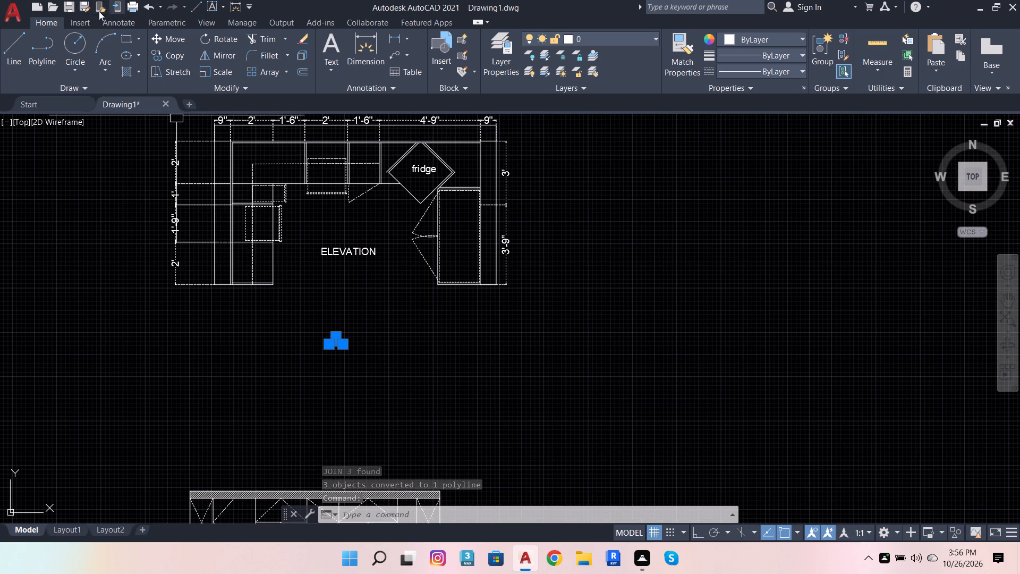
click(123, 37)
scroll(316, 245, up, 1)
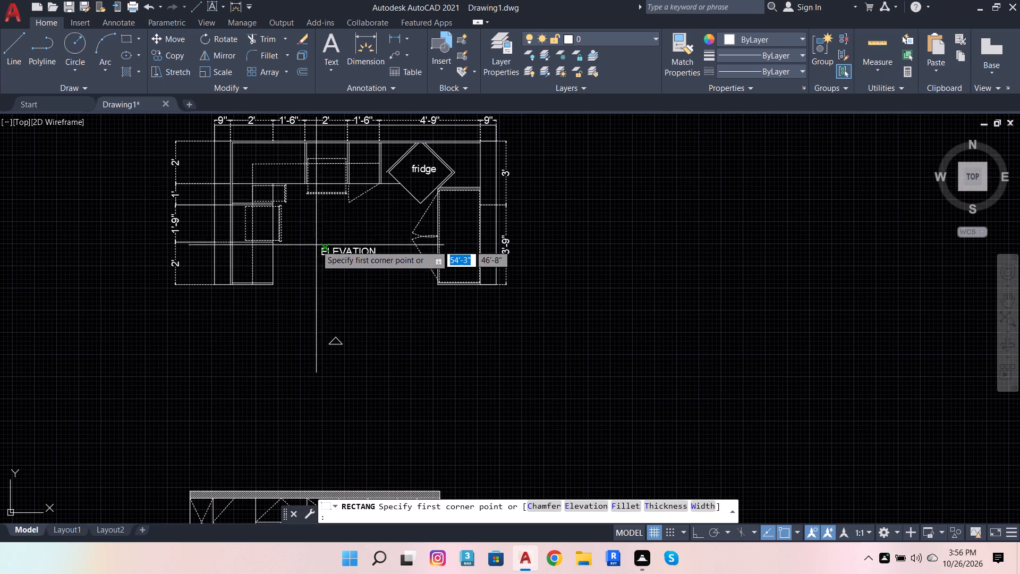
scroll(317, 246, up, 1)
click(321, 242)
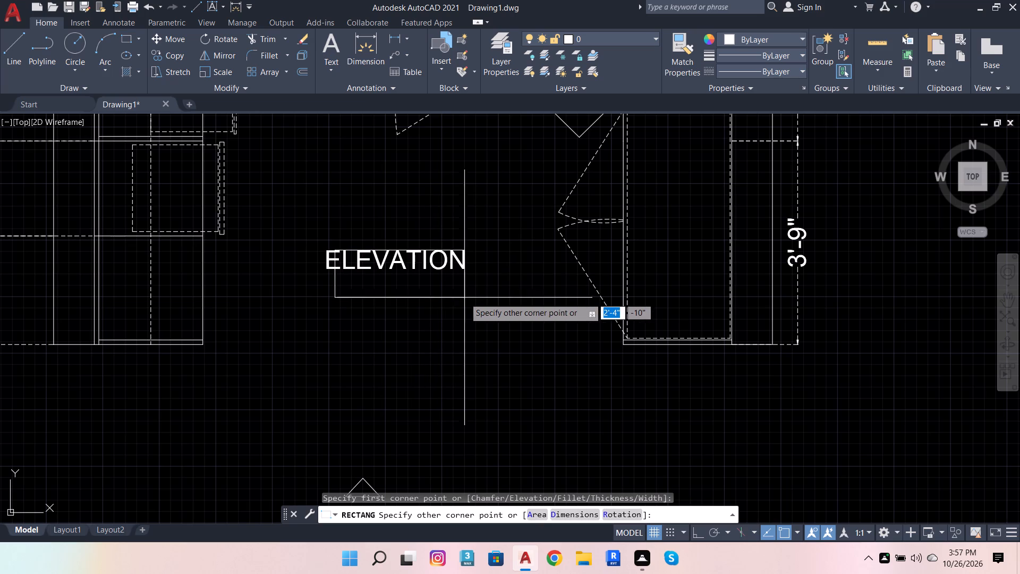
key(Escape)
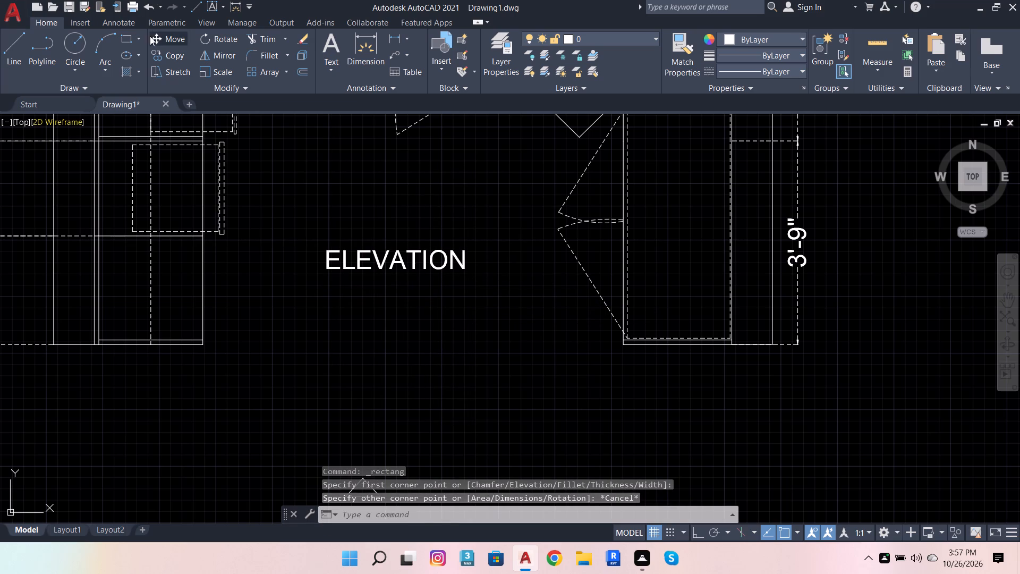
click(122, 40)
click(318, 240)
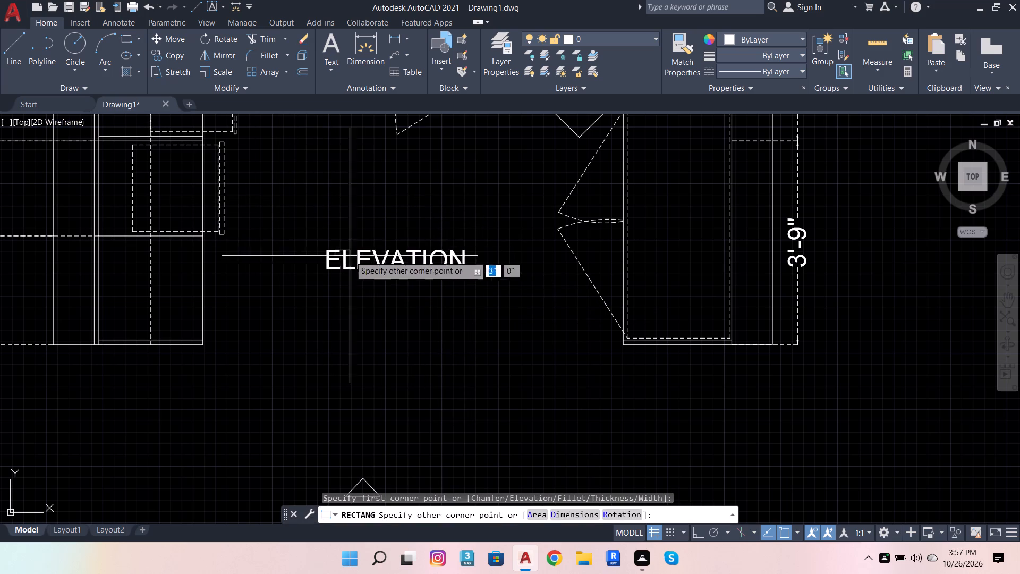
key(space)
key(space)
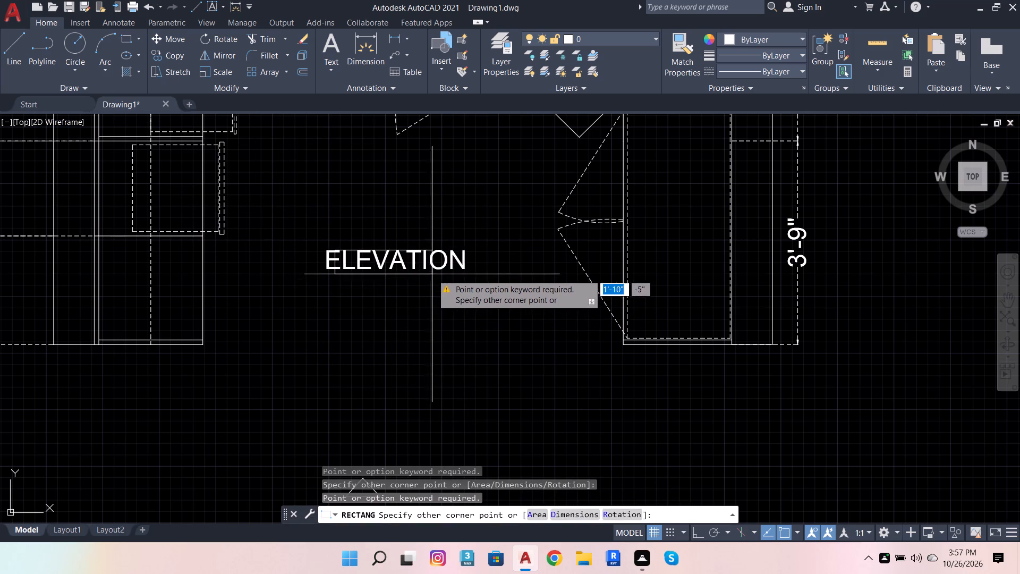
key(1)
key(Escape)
Draw a rectangle about 2'-10" by 8" around the ELEVATION text as its title box.
scroll(428, 241, up, 3)
scroll(157, 235, down, 3)
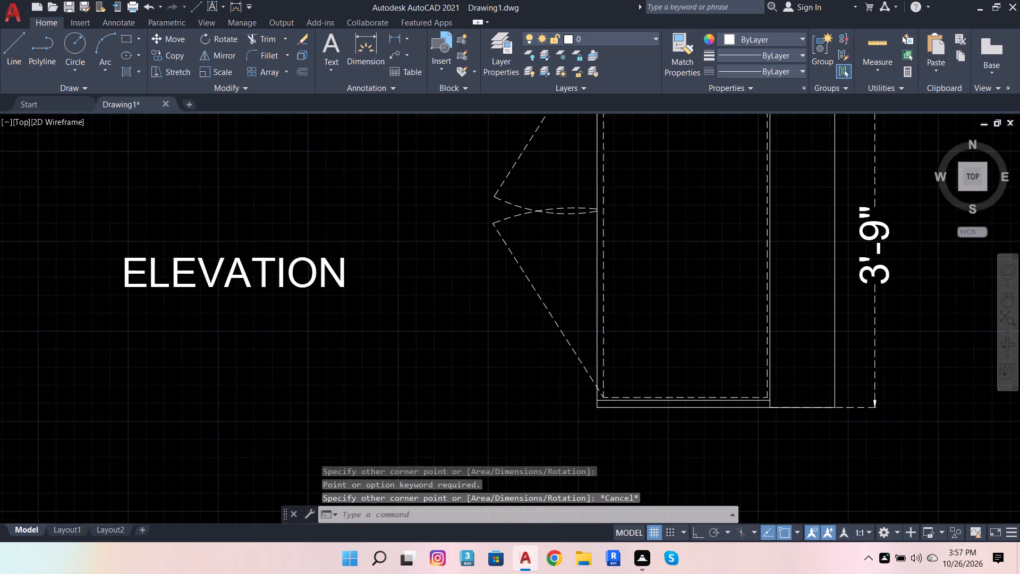
scroll(209, 243, up, 2)
click(124, 36)
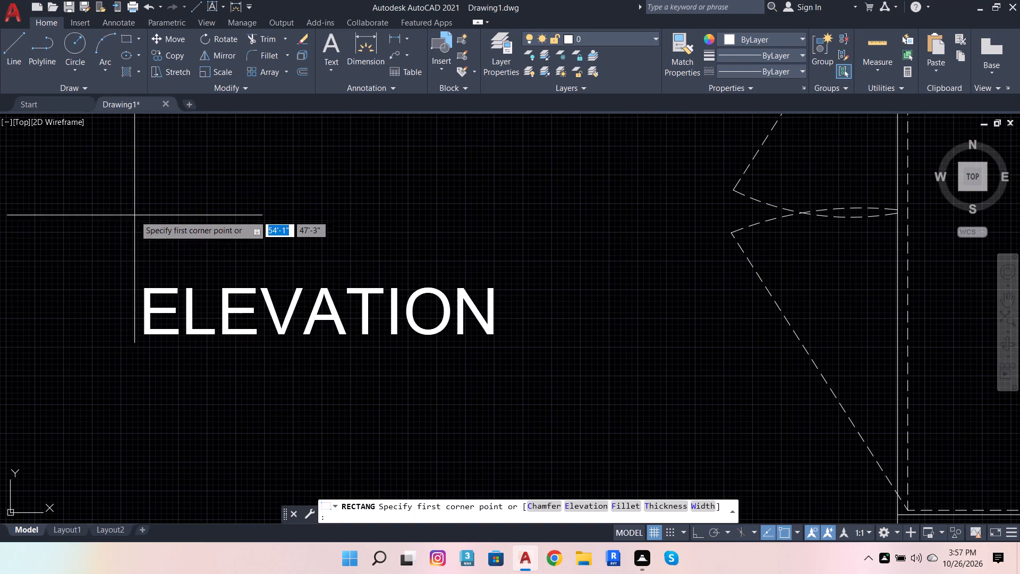
click(121, 263)
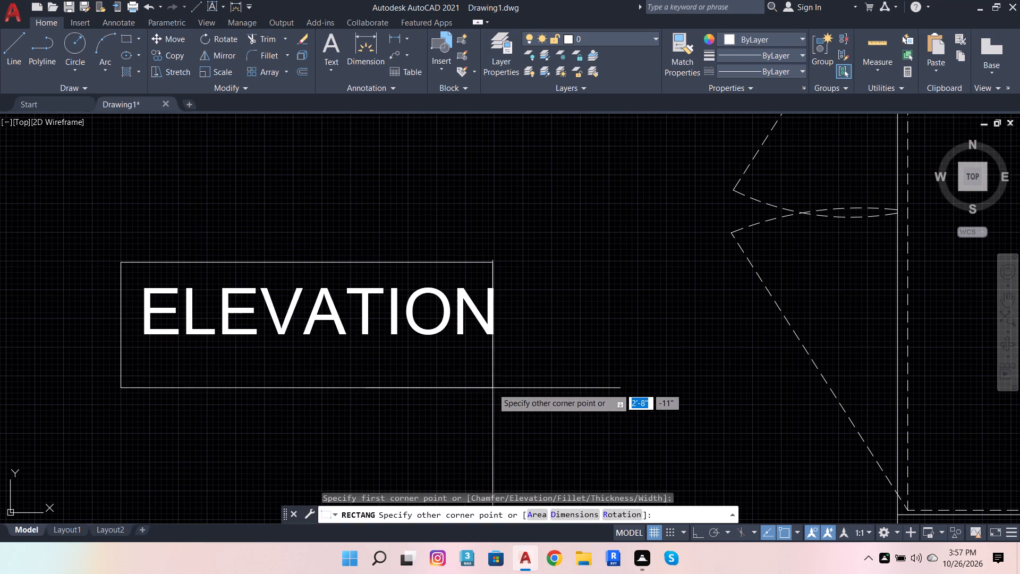
click(512, 357)
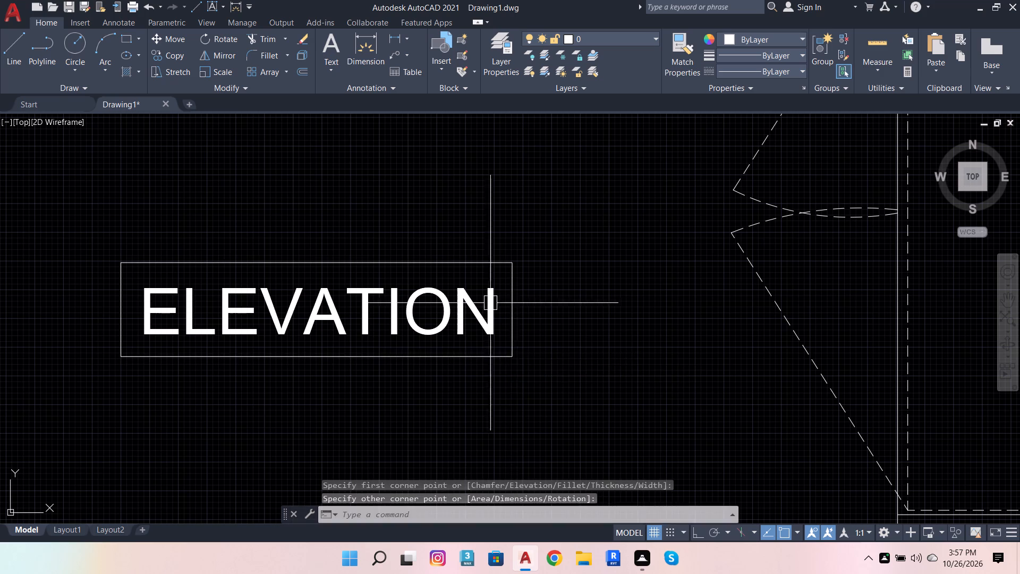
Copy the small triangle from its apex to three places: above the boxed ELEVATION title and beside each of its ends.
scroll(483, 300, down, 3)
click(423, 444)
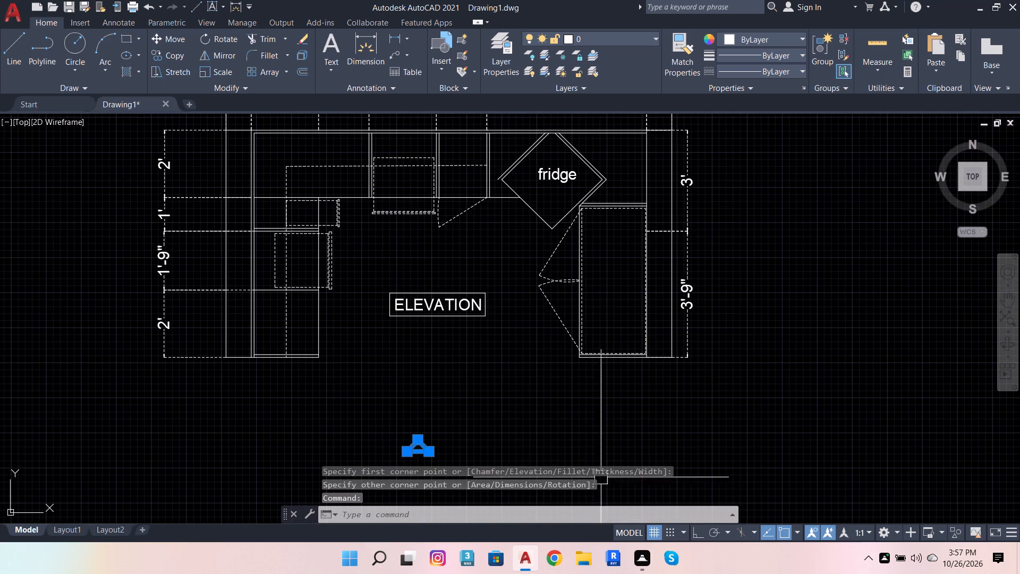
click(169, 55)
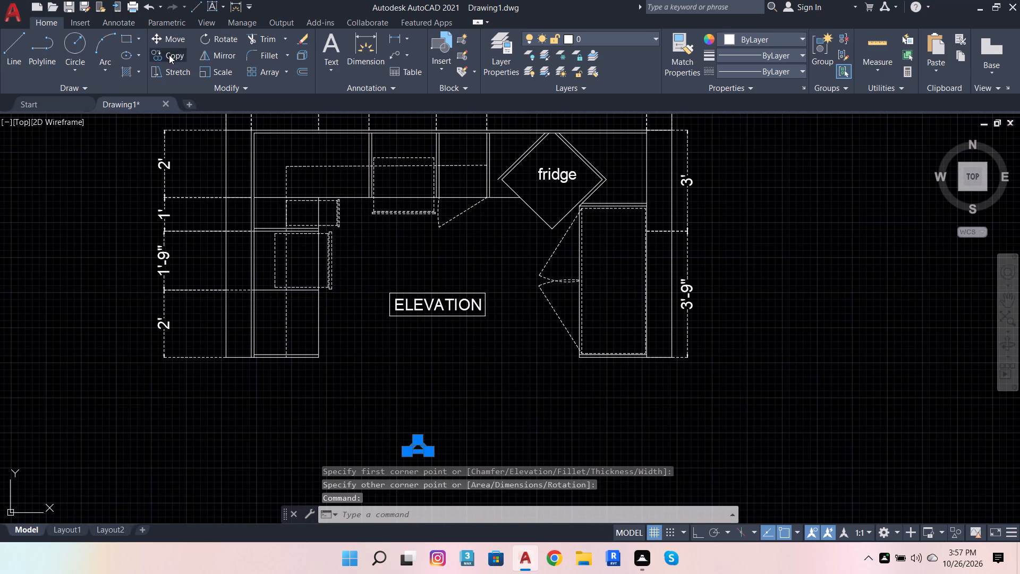
scroll(419, 482, up, 2)
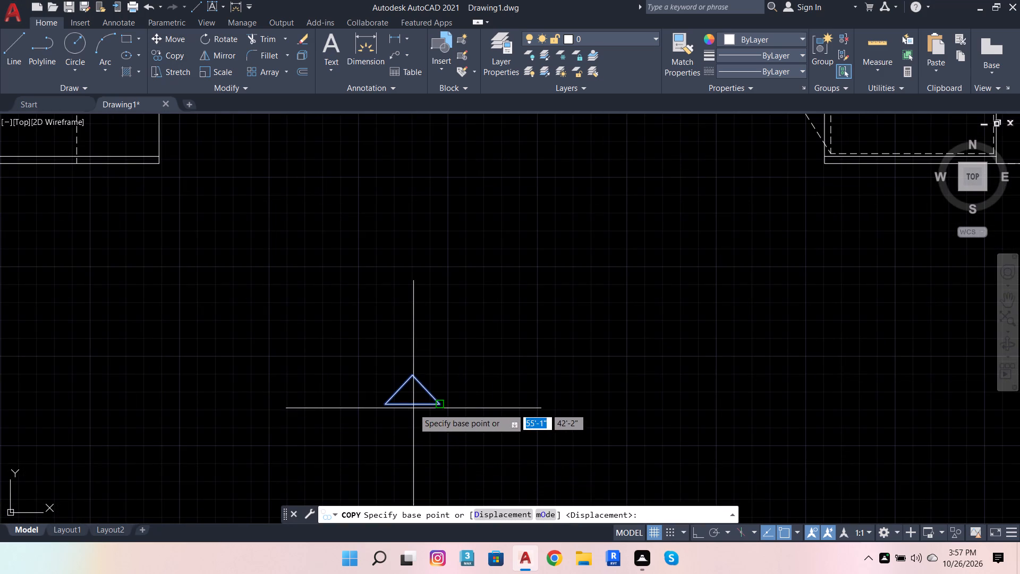
scroll(410, 408, up, 3)
click(418, 280)
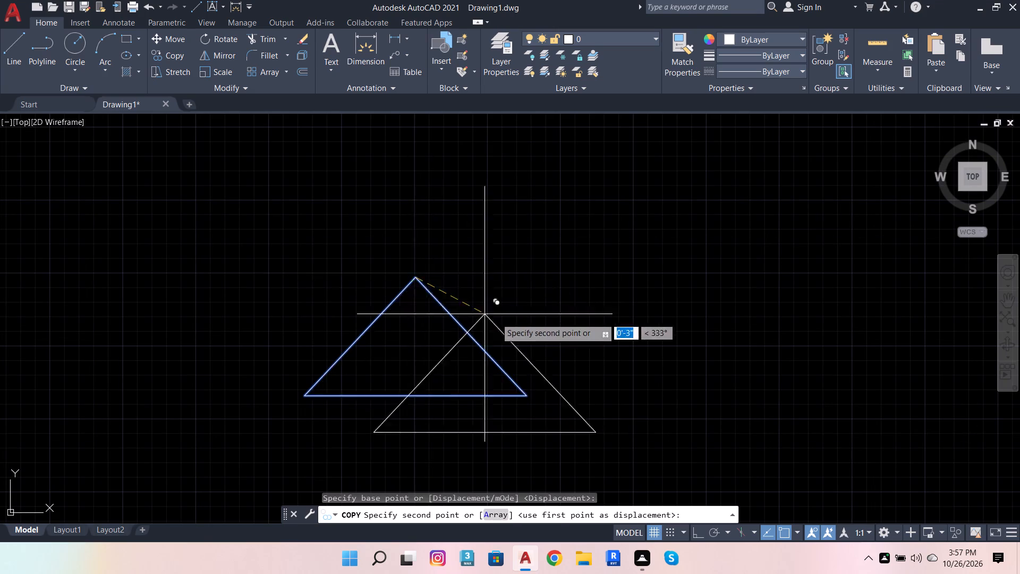
scroll(497, 336, down, 6)
scroll(490, 220, up, 3)
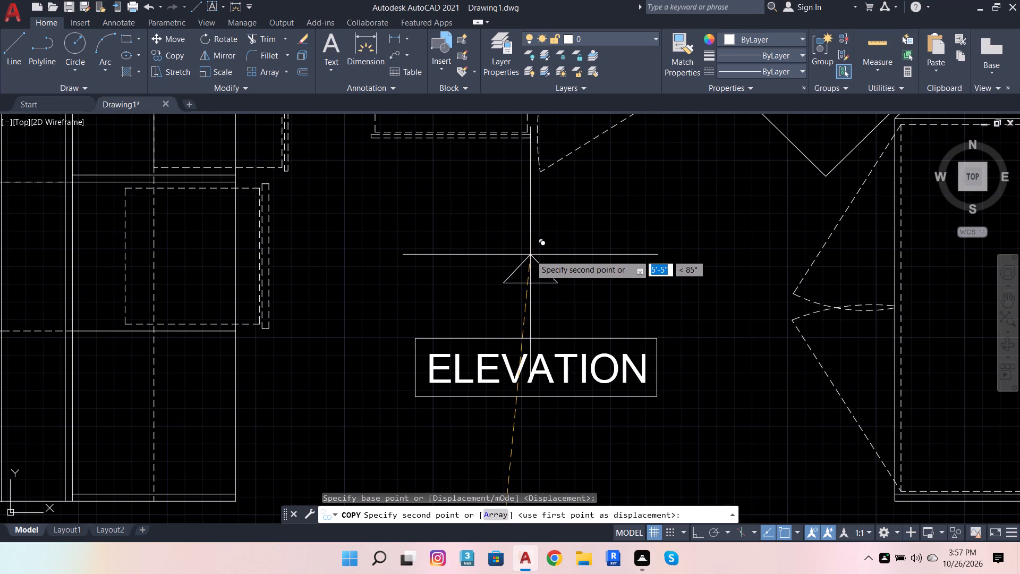
click(528, 259)
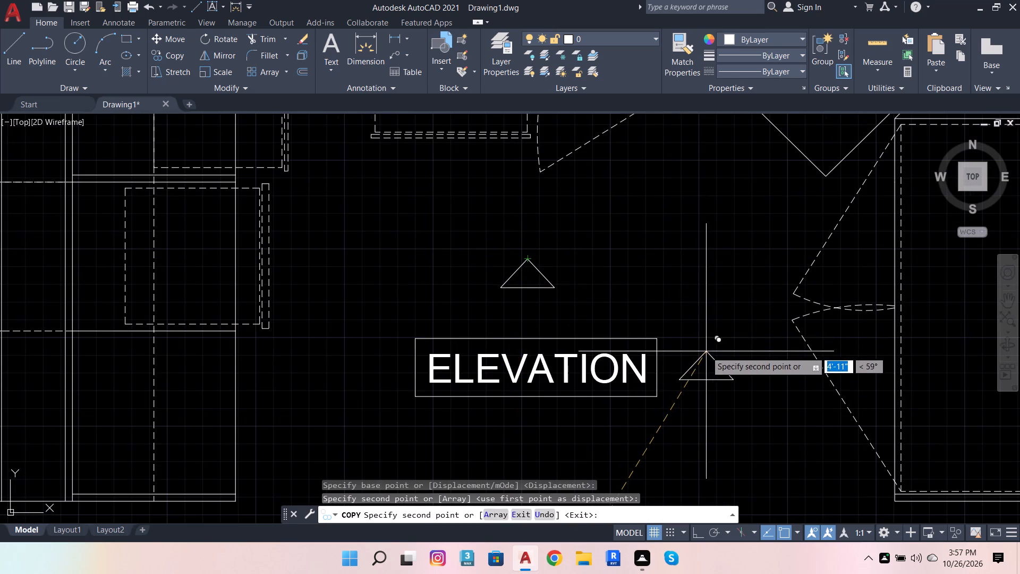
click(706, 339)
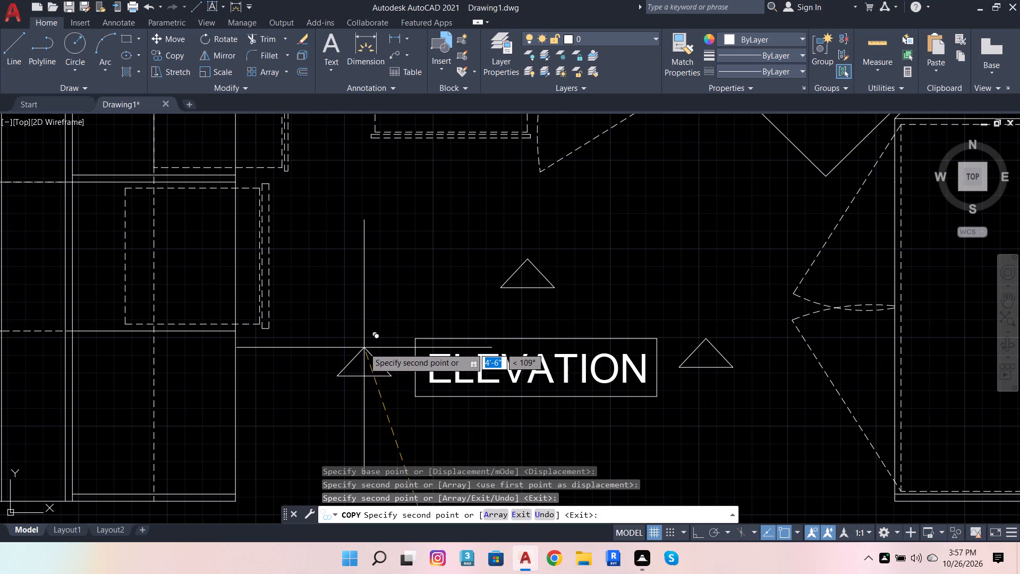
click(367, 344)
key(Escape)
Rotate the triangle left of the title box 90° about its lower-right corner, with ortho on, so it points left.
click(369, 359)
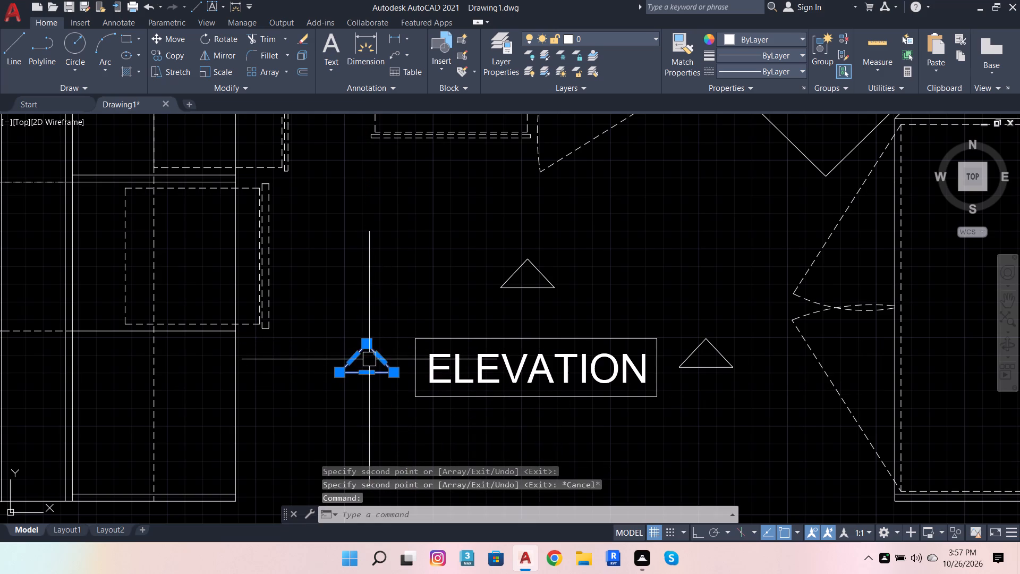
click(222, 40)
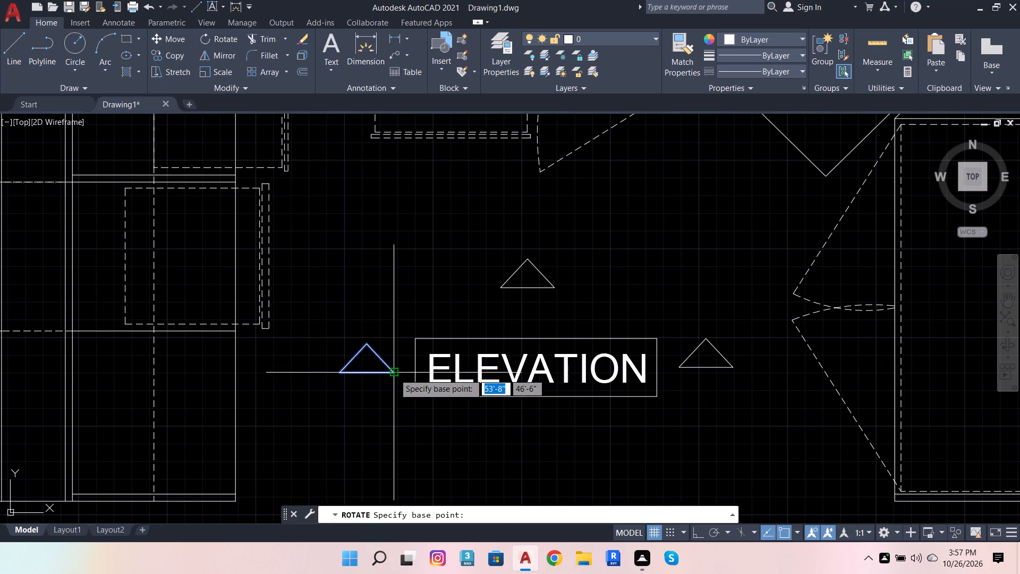
click(394, 374)
click(697, 533)
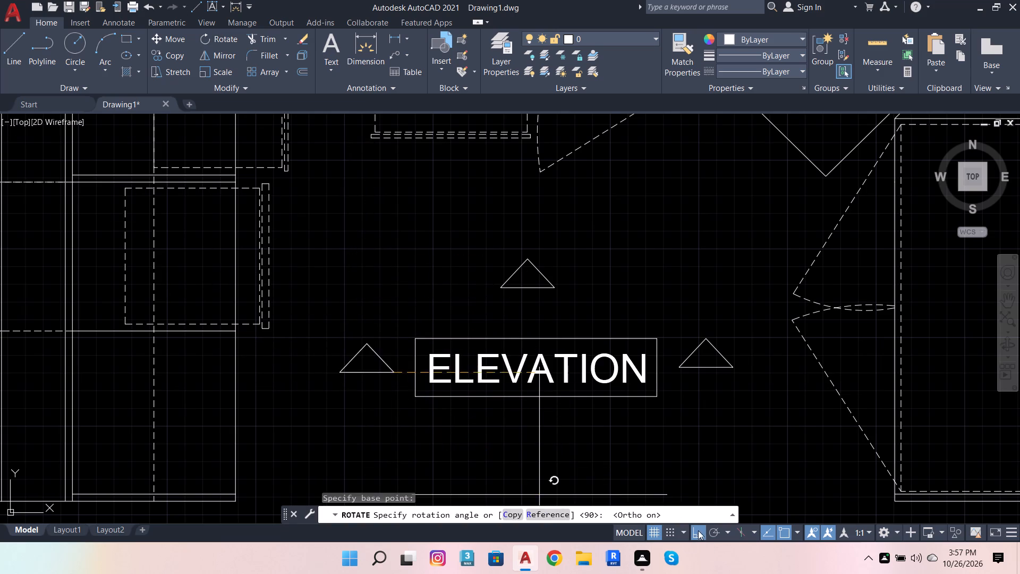
click(334, 267)
Rotate the triangle right of the title box 270° about its lower-left corner so it points right.
click(694, 357)
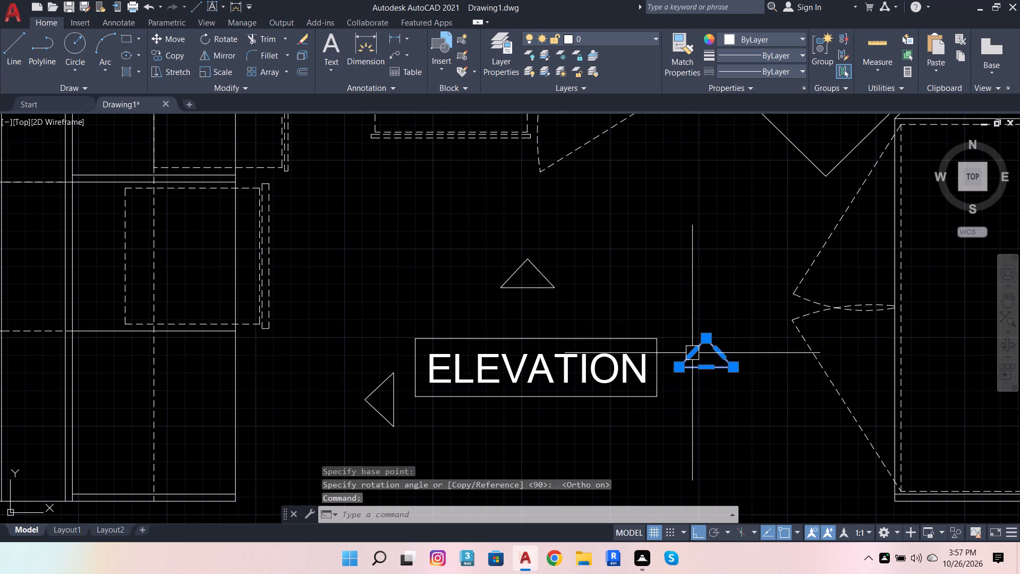
click(227, 42)
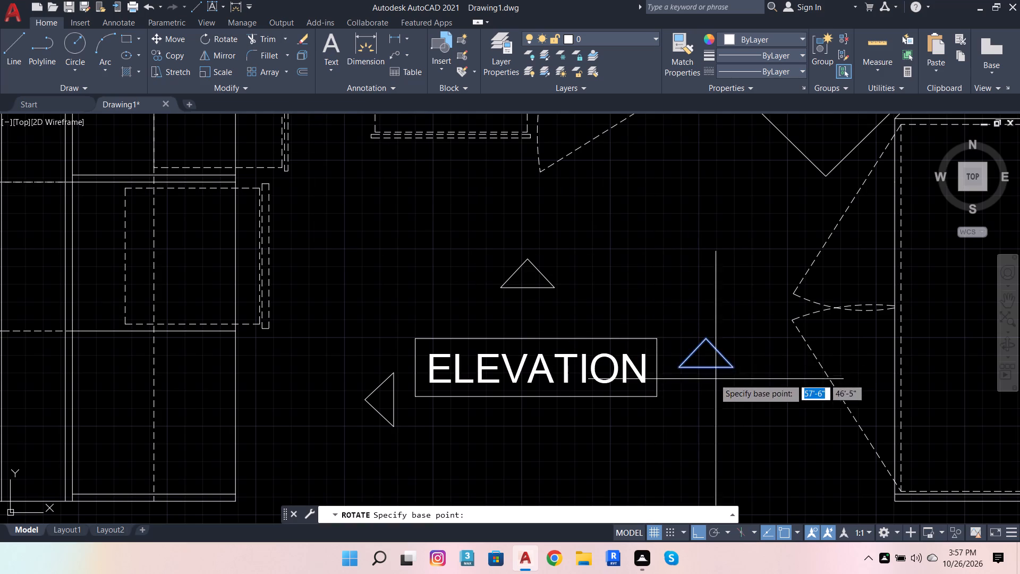
click(676, 367)
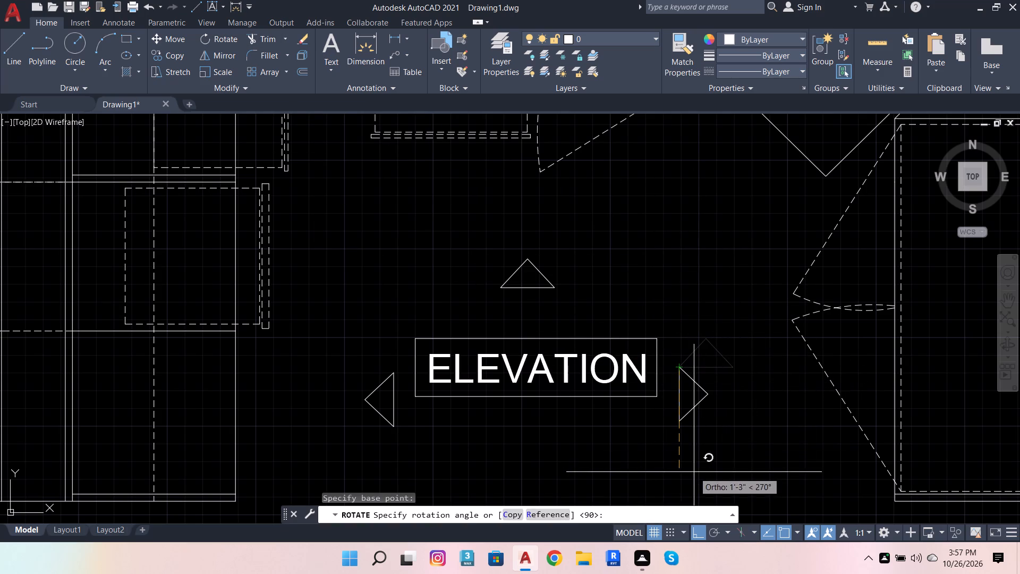
click(694, 472)
Move the two side triangles together straight up until they are level with the boxed ELEVATION title.
click(685, 421)
click(376, 413)
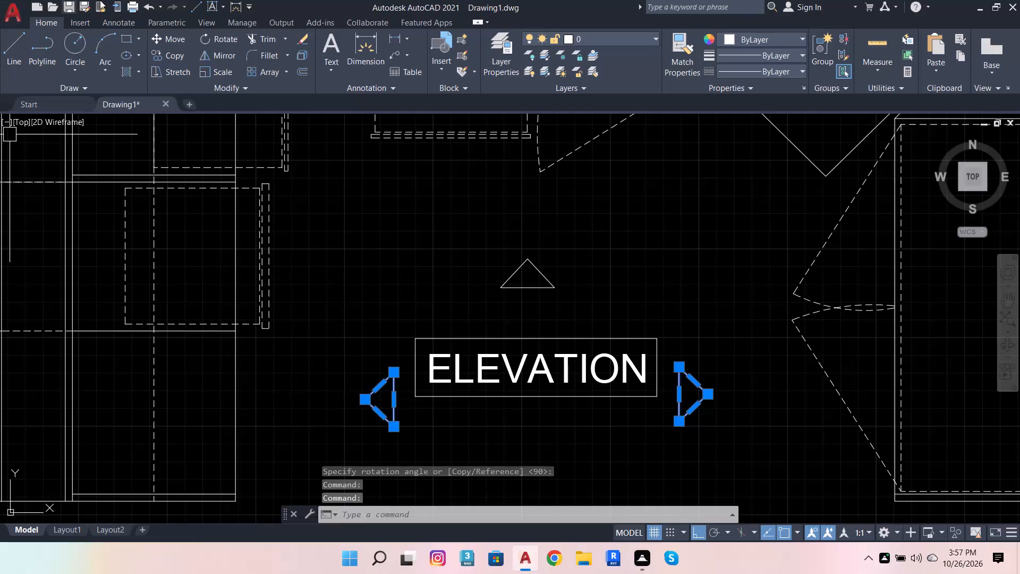
click(172, 38)
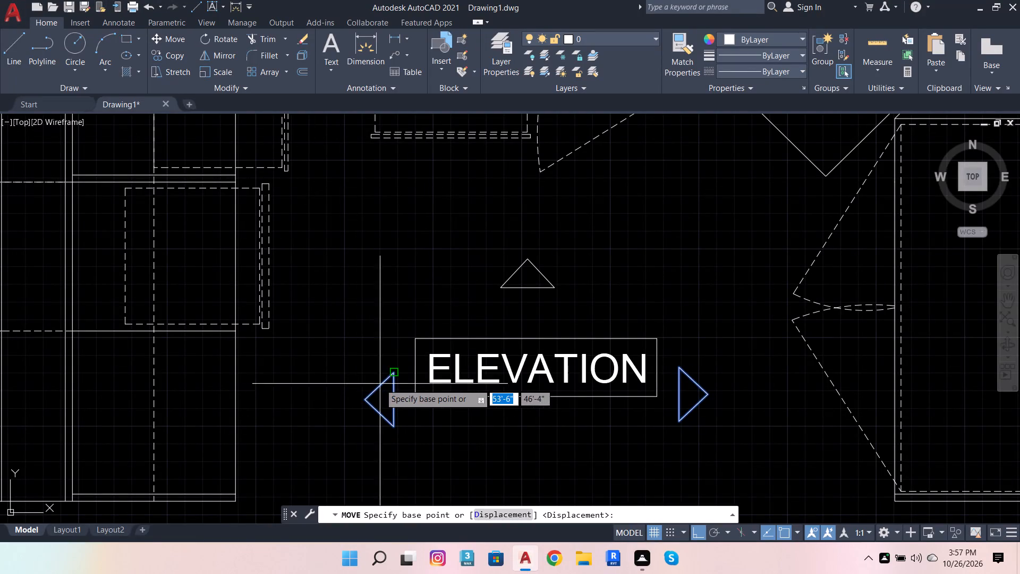
click(388, 376)
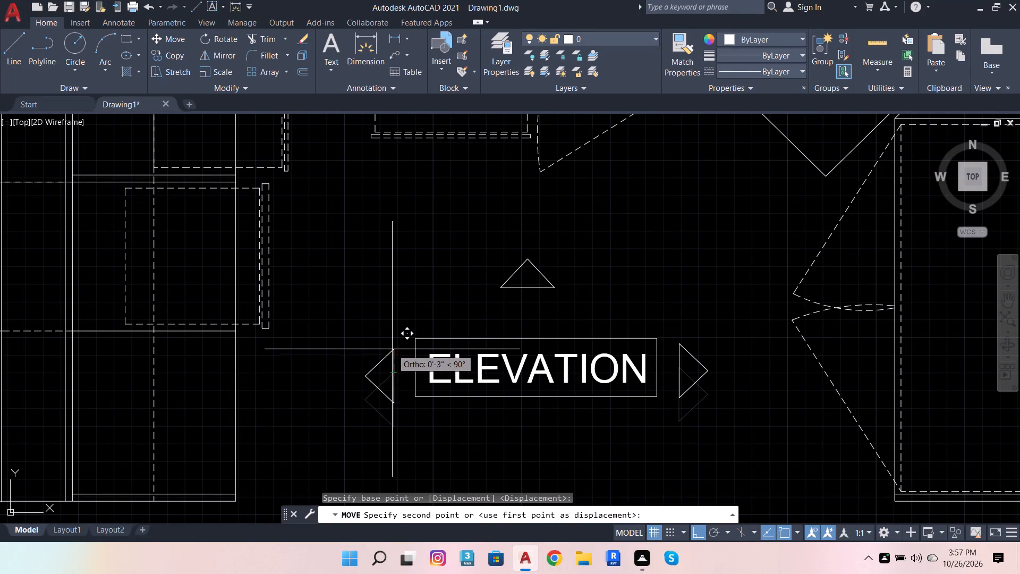
click(399, 341)
scroll(395, 339, down, 1)
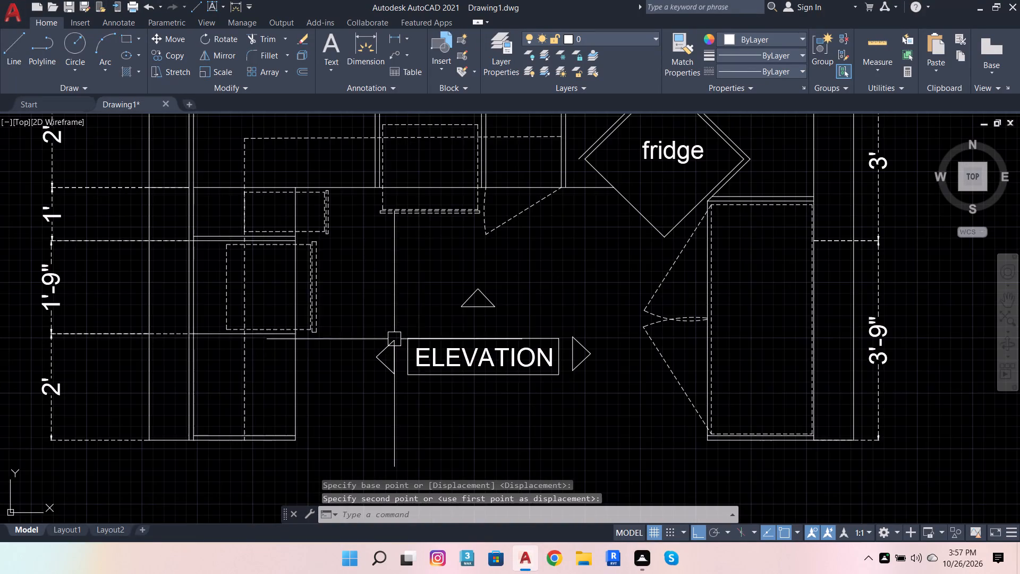
Add the multiline text "A" at 4" height beside the triangle above the title box.
scroll(536, 303, up, 1)
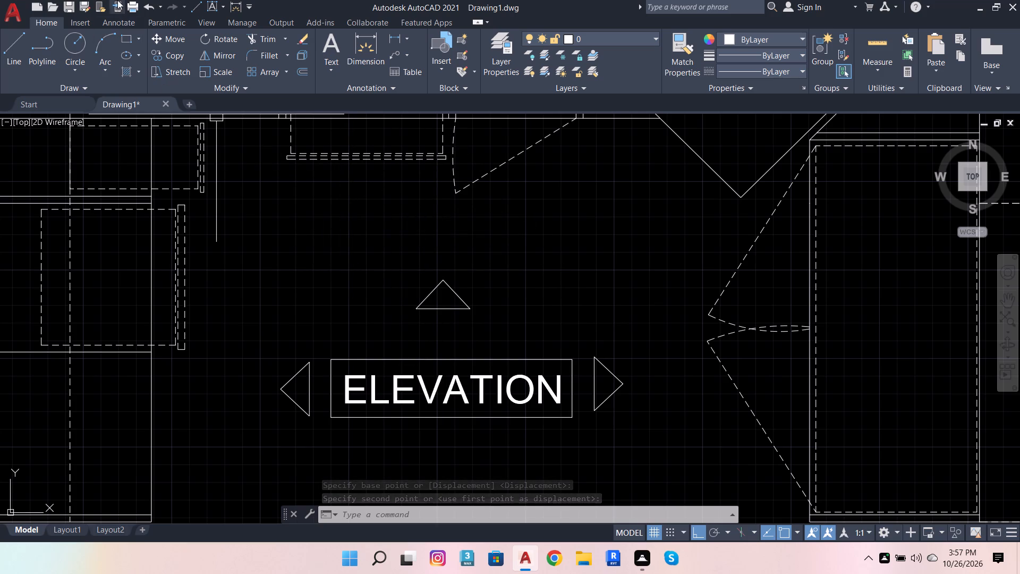
click(329, 39)
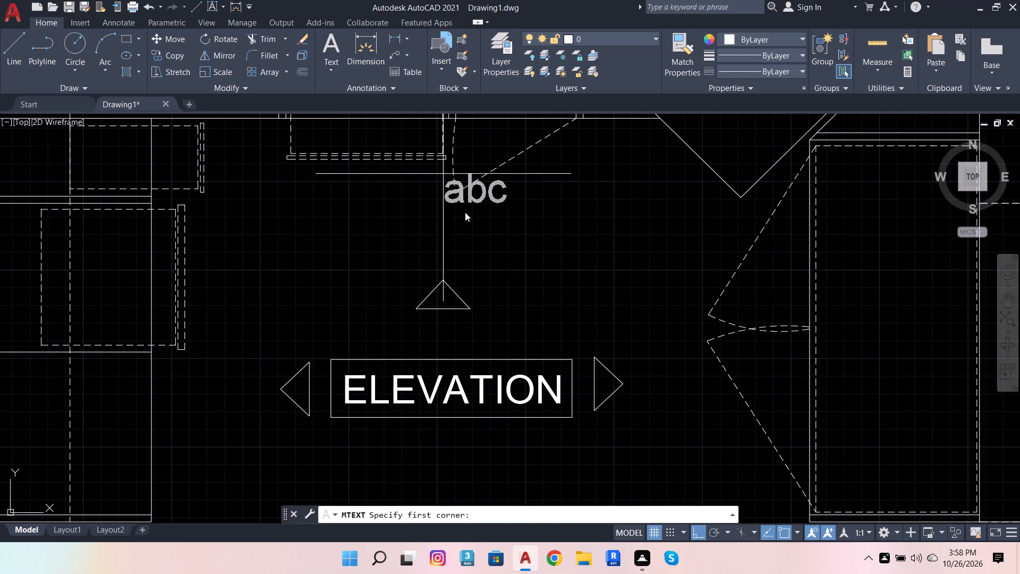
scroll(467, 298, up, 2)
click(541, 203)
click(703, 293)
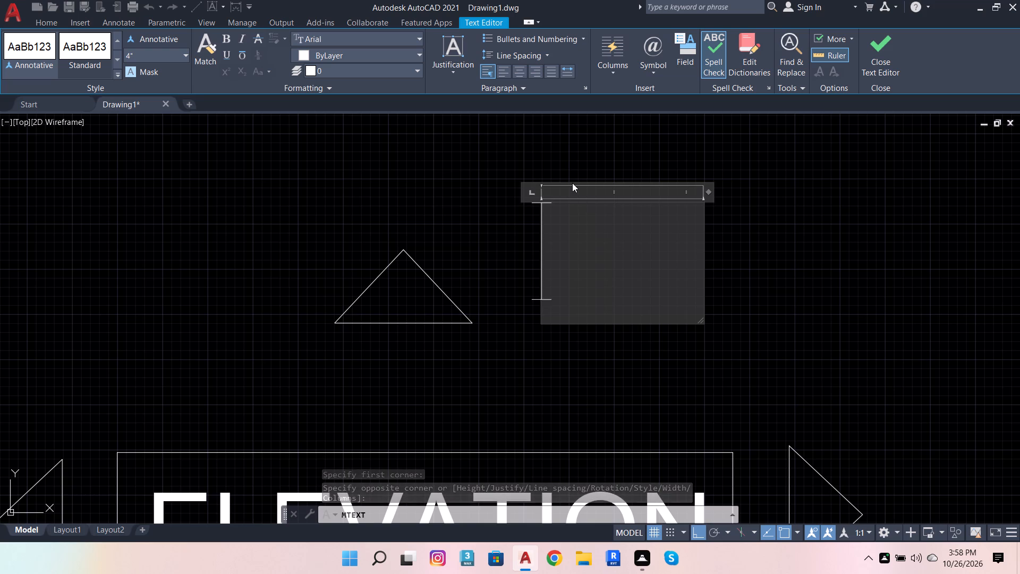
key(a)
key(Return)
click(823, 95)
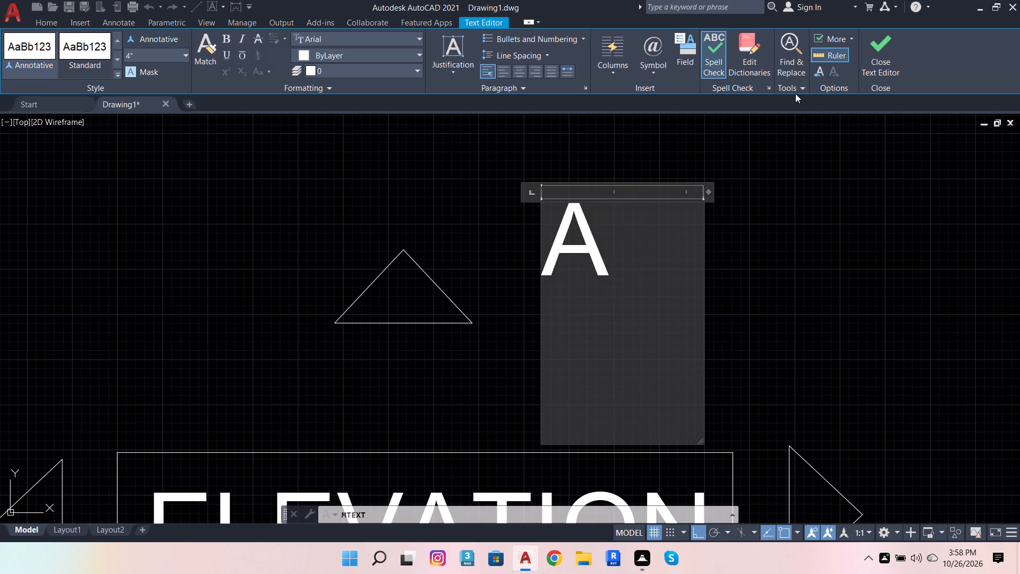
click(813, 331)
Move the letter A into the triangle above the title box, with ortho off.
drag(552, 214, 559, 220)
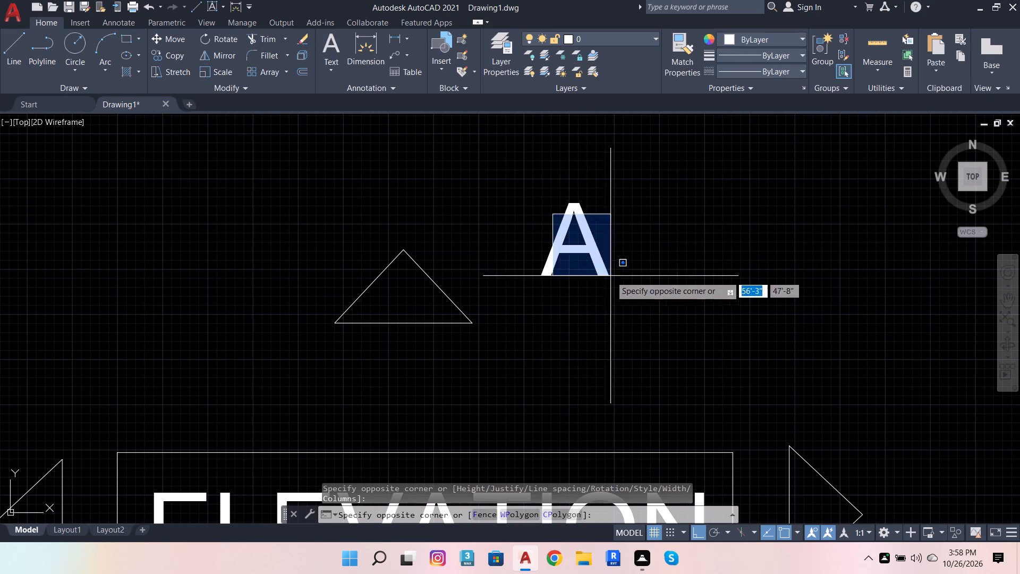
click(610, 276)
click(589, 255)
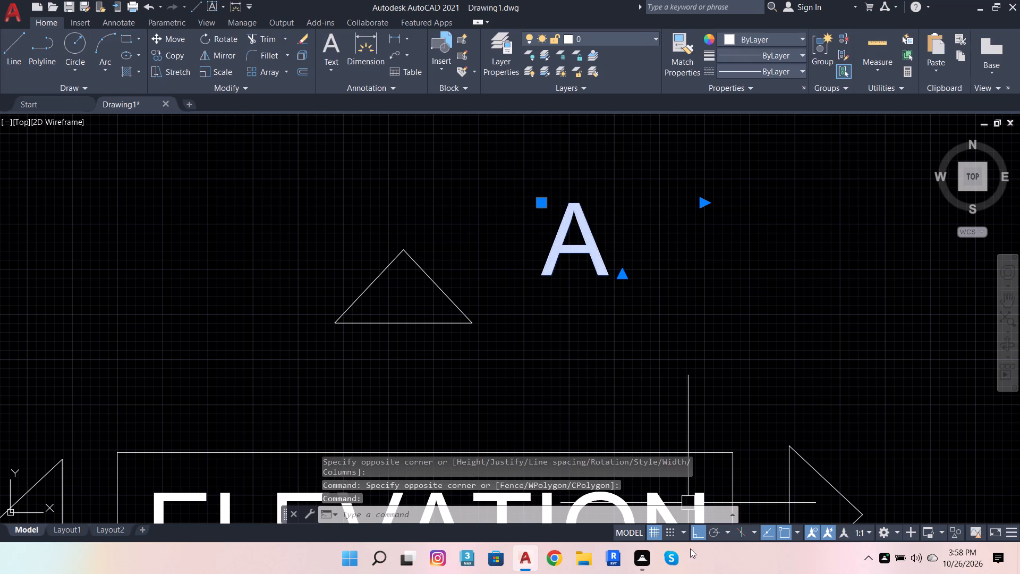
click(700, 535)
click(173, 36)
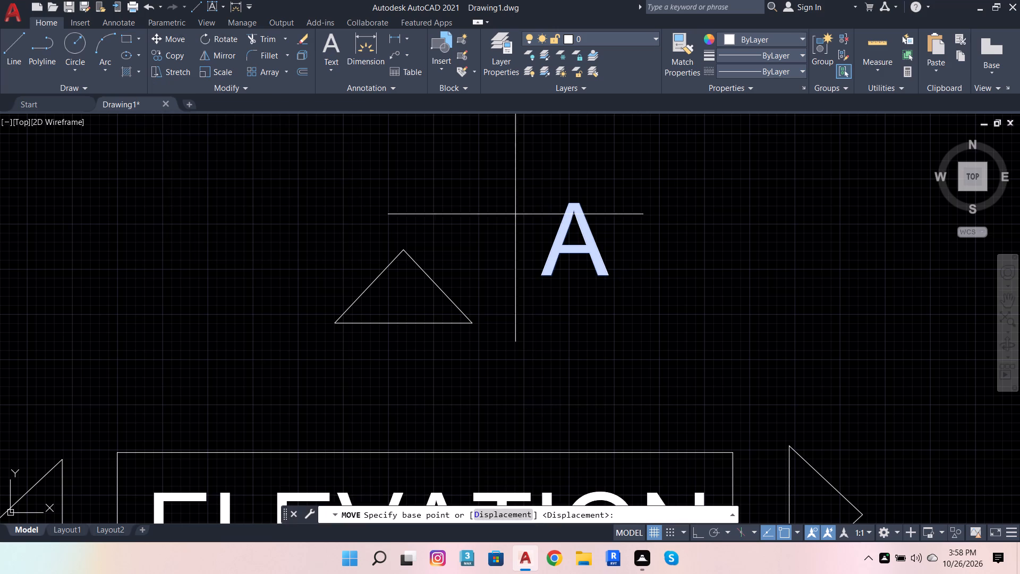
click(603, 272)
scroll(427, 324, up, 2)
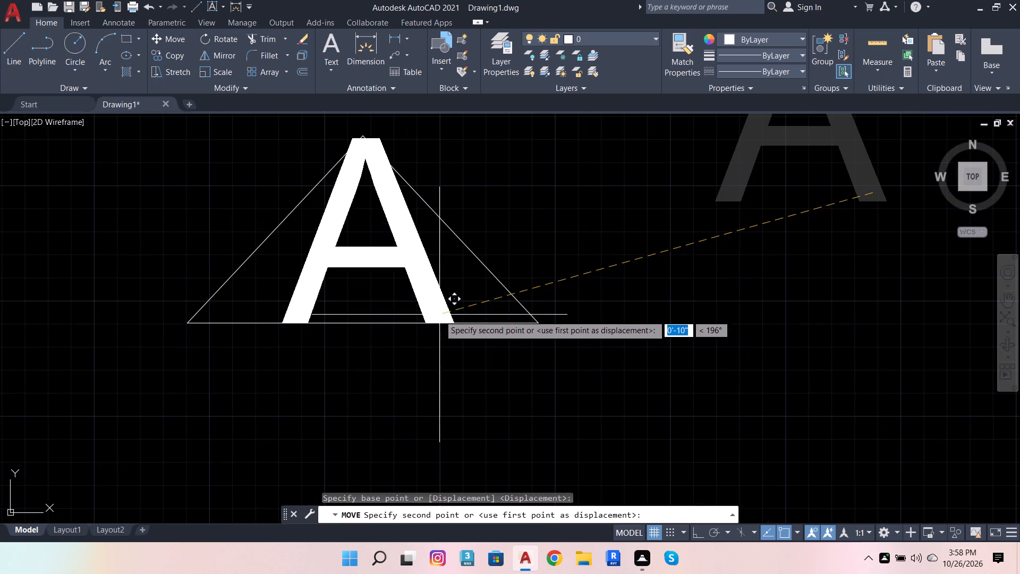
click(433, 343)
key(Escape)
Scale up the triangle above the title box from its lower-left corner so it is large enough for the letter A.
click(481, 324)
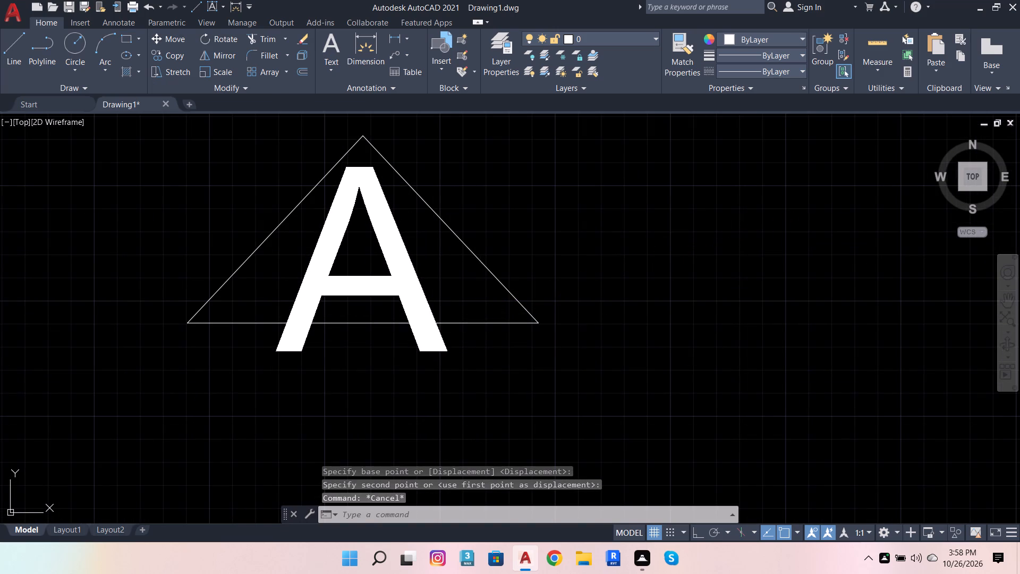
click(218, 76)
click(192, 327)
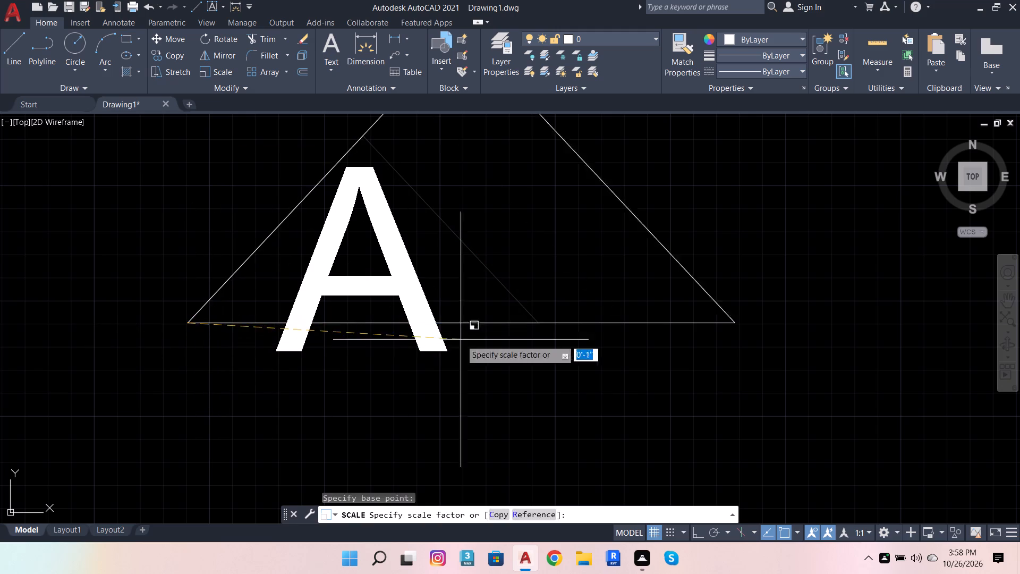
scroll(390, 435, down, 1)
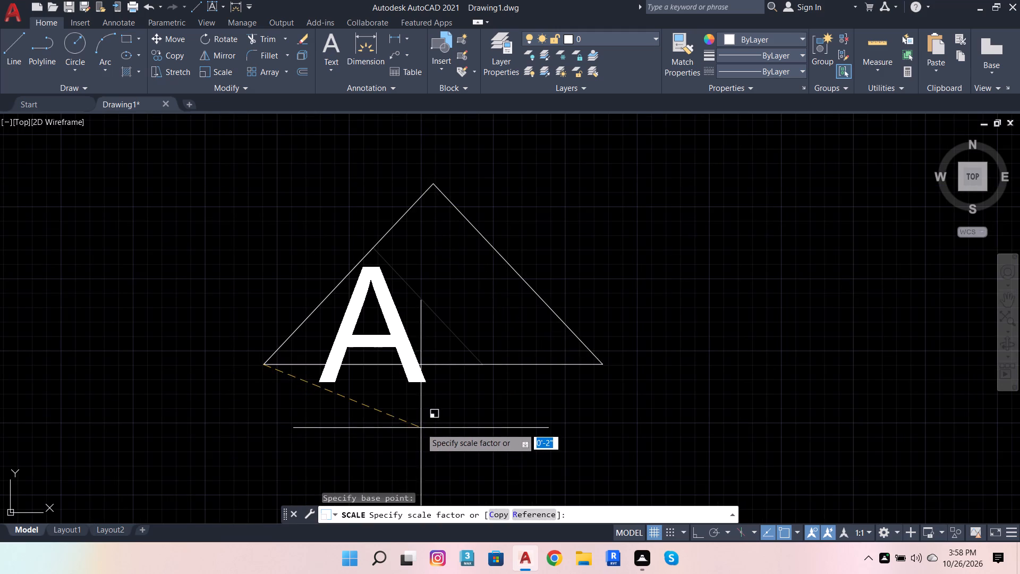
click(404, 433)
Move the letter A so it sits centred inside the enlarged triangle, beneath its apex.
click(401, 331)
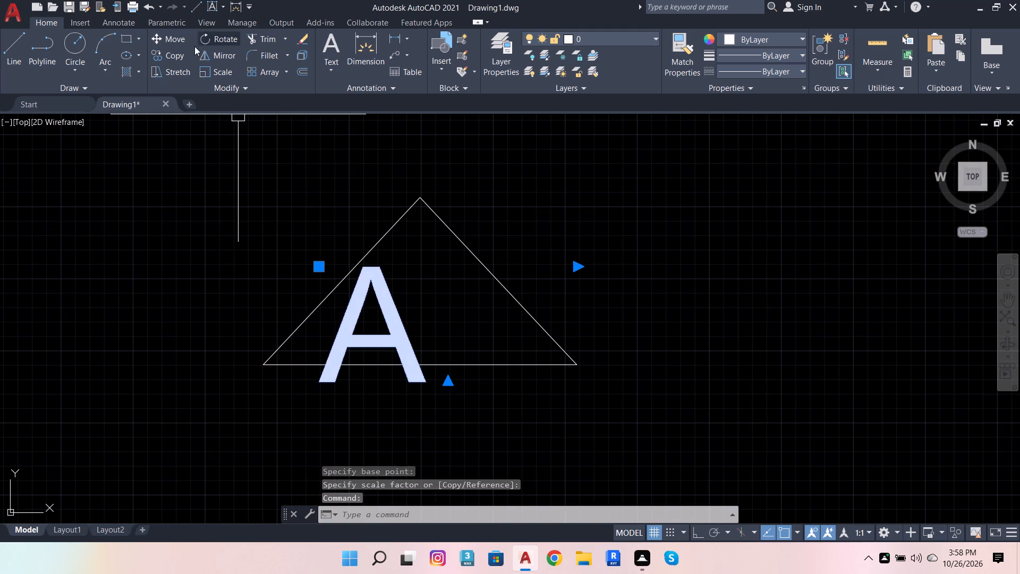
click(155, 38)
click(370, 275)
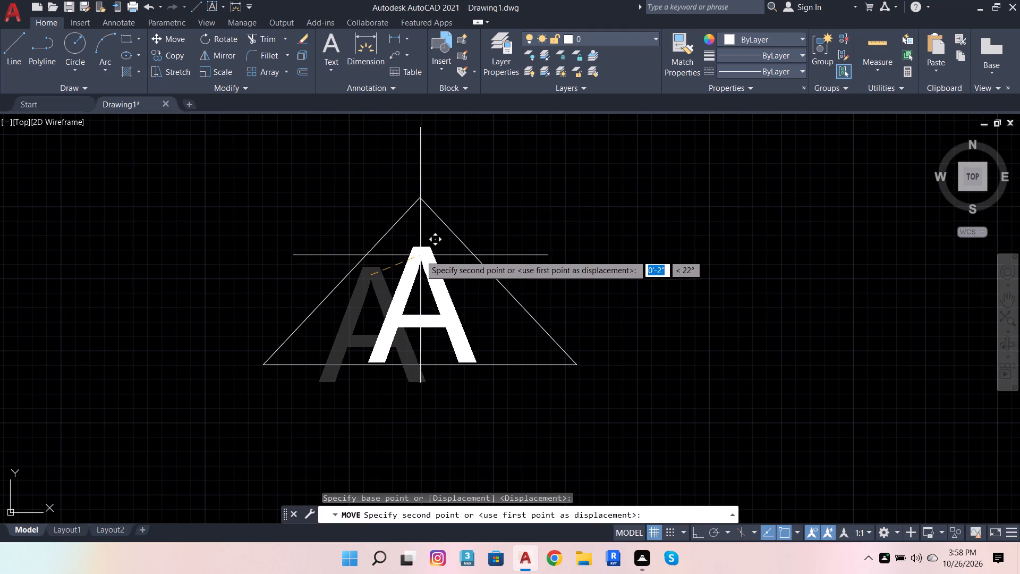
click(420, 248)
scroll(376, 296, down, 4)
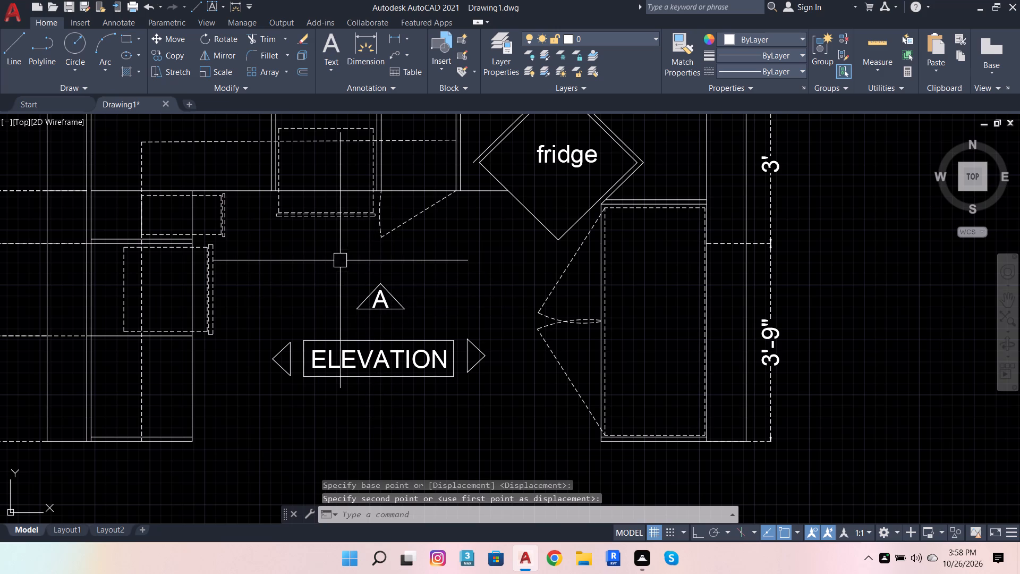
Move the upper triangle together with its letter A down closer to the ELEVATION title box.
click(340, 260)
click(410, 315)
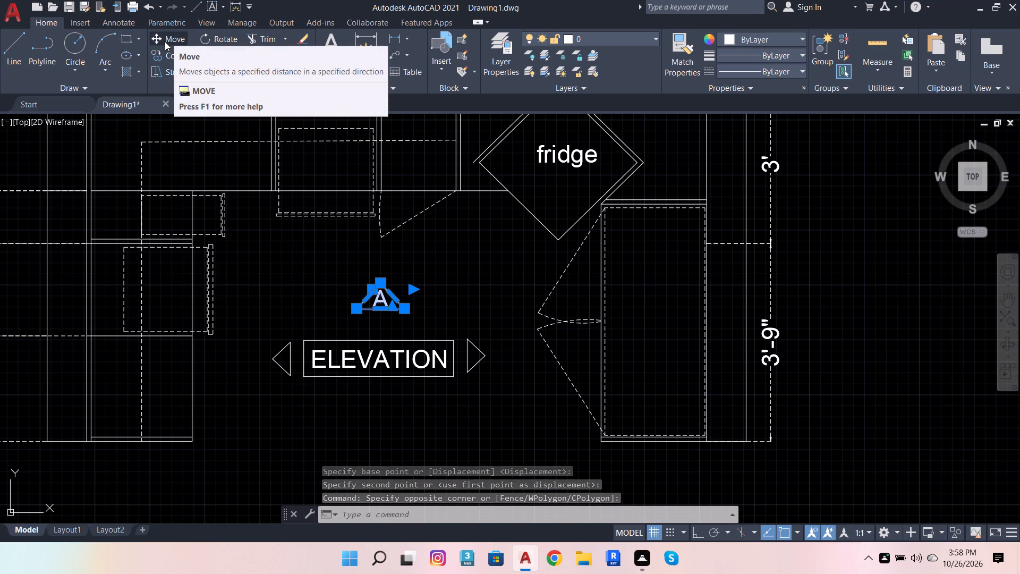
click(164, 41)
click(358, 307)
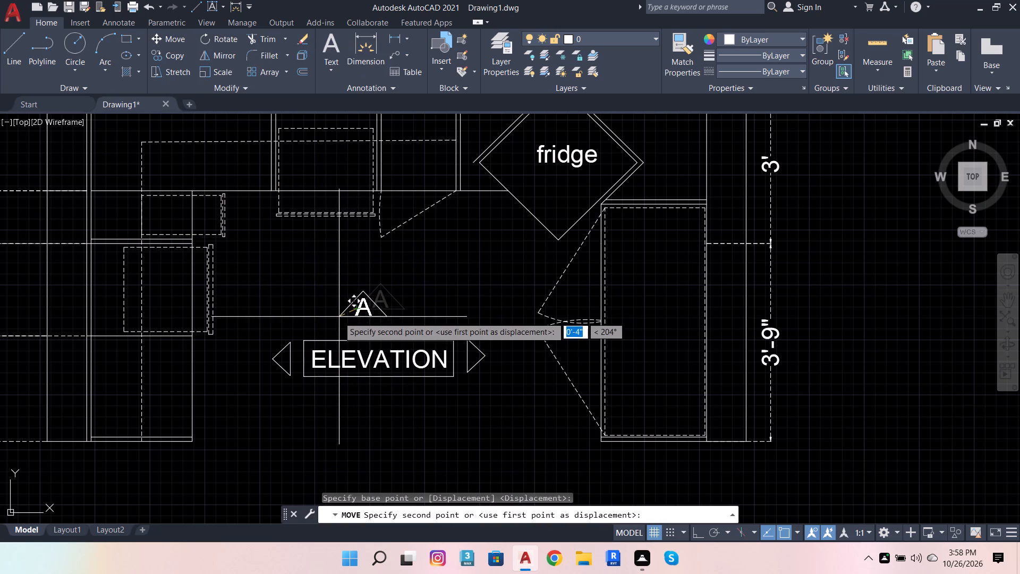
scroll(349, 327, up, 2)
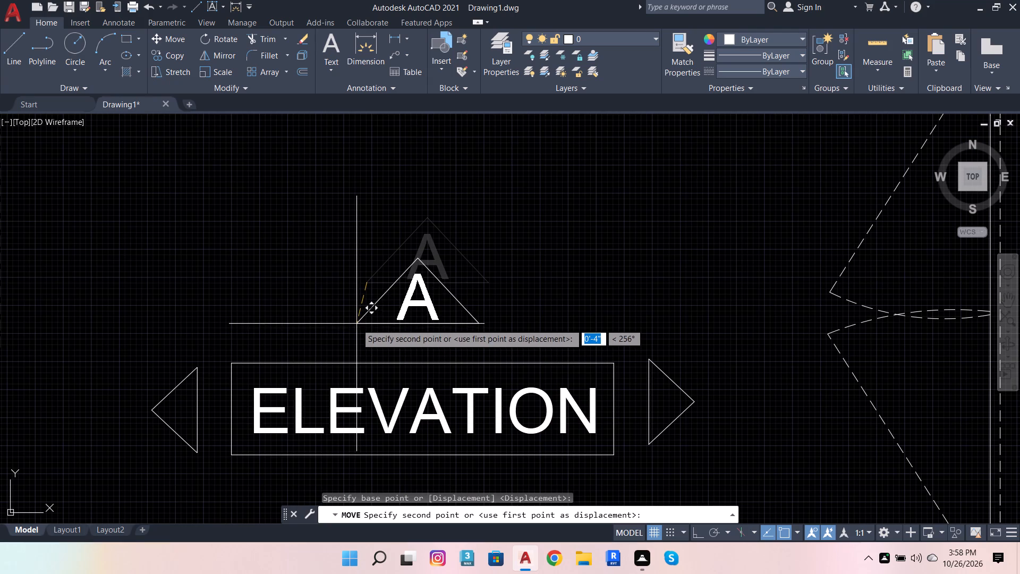
click(356, 324)
scroll(559, 336, down, 1)
scroll(647, 372, up, 2)
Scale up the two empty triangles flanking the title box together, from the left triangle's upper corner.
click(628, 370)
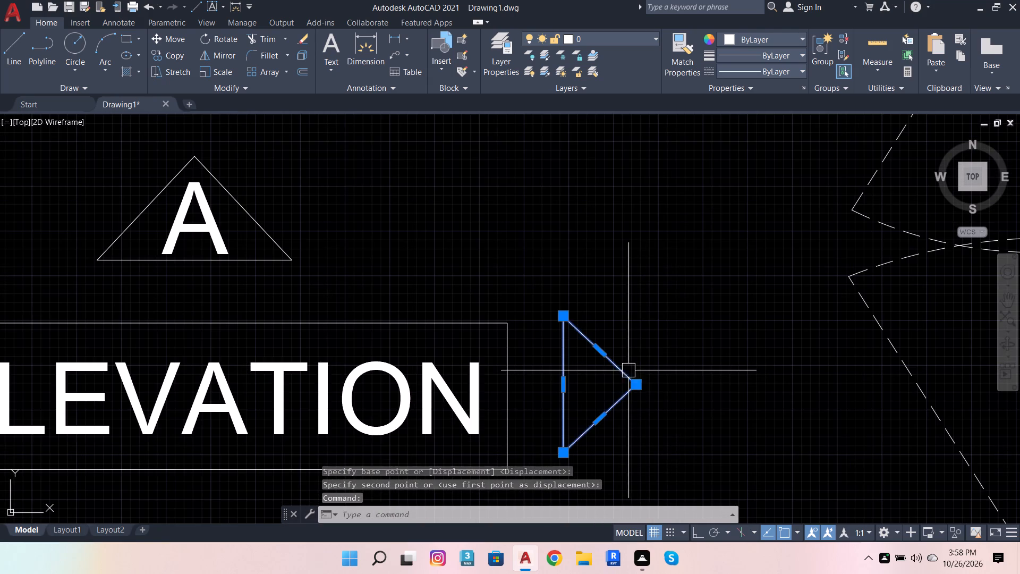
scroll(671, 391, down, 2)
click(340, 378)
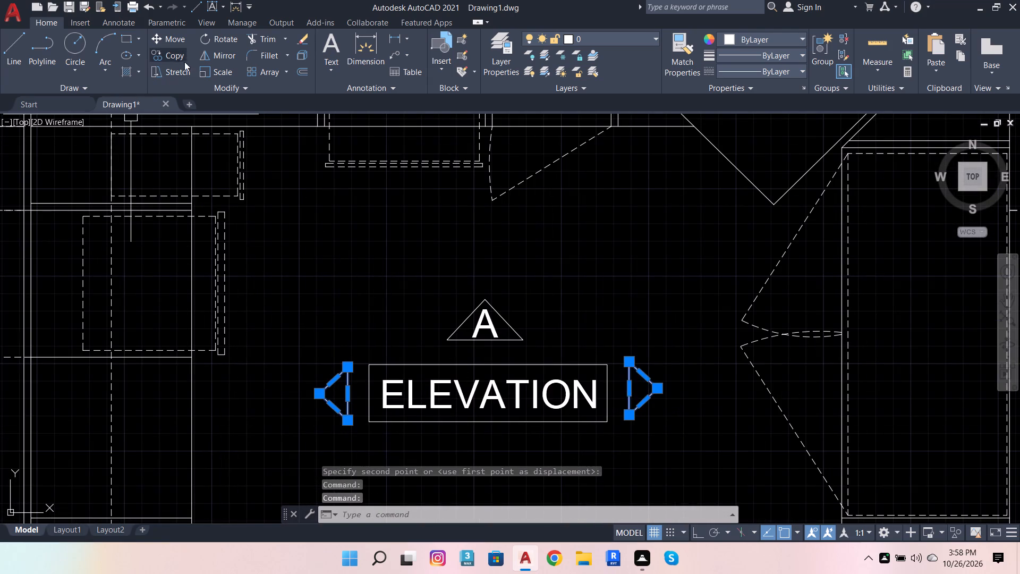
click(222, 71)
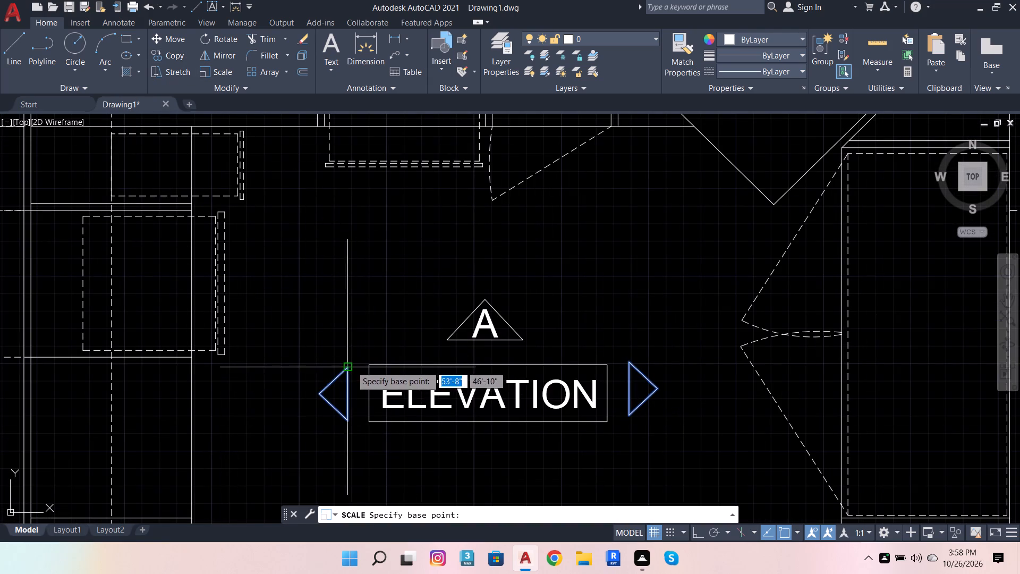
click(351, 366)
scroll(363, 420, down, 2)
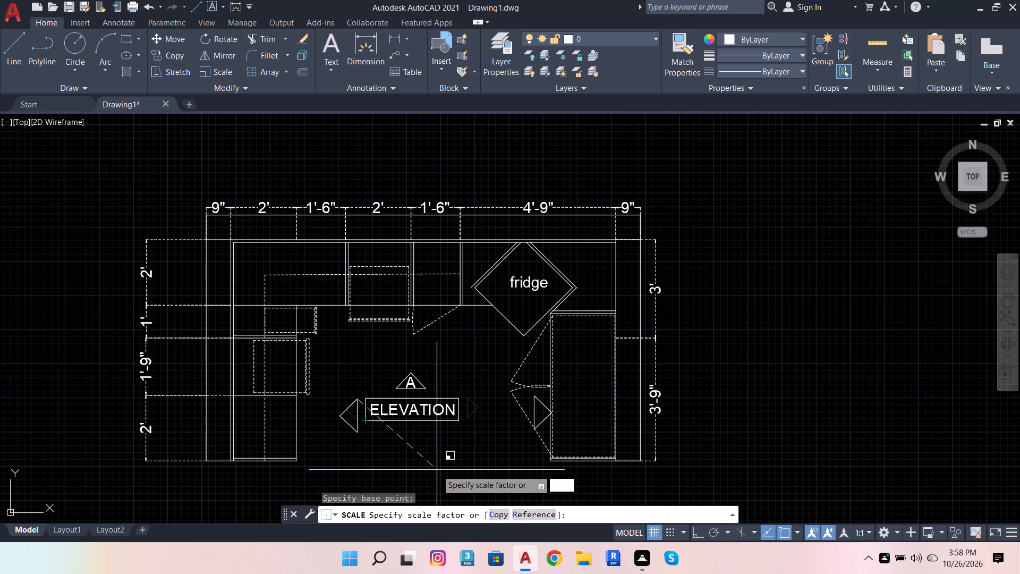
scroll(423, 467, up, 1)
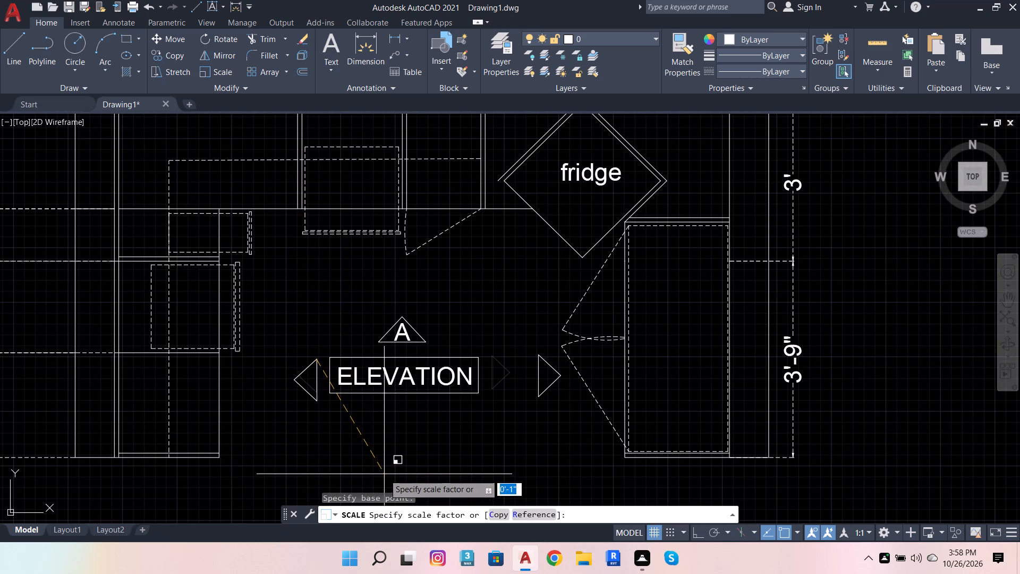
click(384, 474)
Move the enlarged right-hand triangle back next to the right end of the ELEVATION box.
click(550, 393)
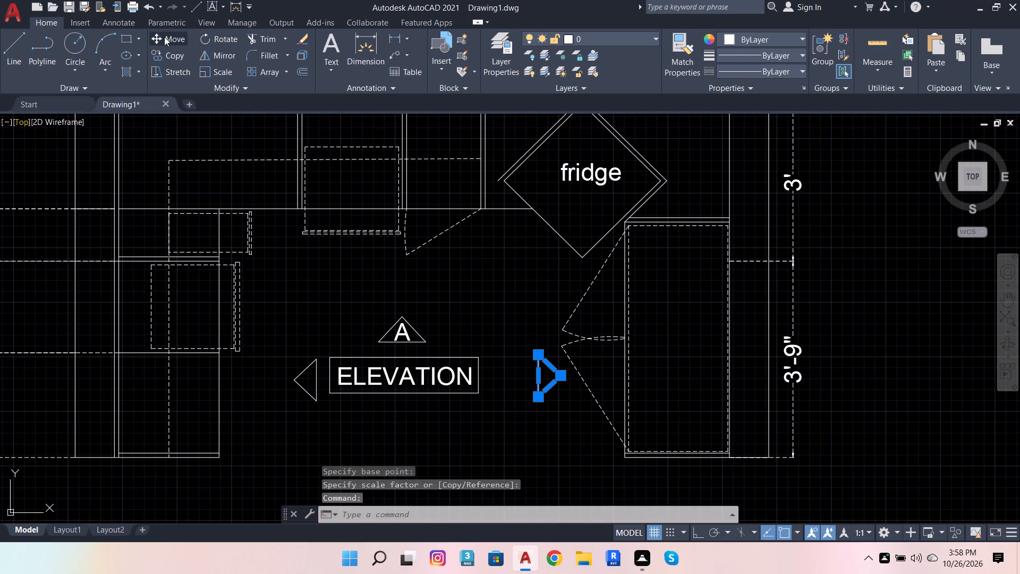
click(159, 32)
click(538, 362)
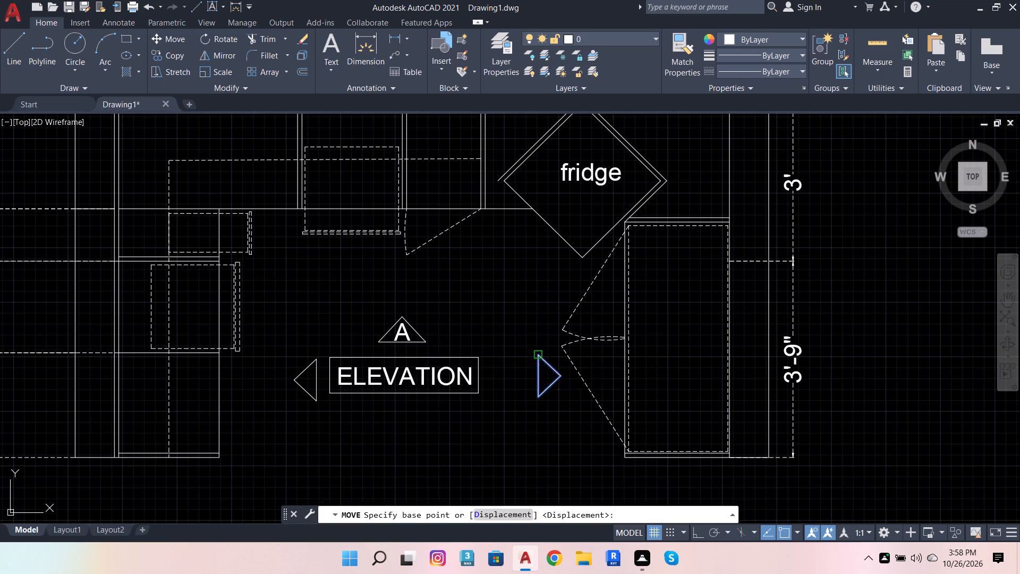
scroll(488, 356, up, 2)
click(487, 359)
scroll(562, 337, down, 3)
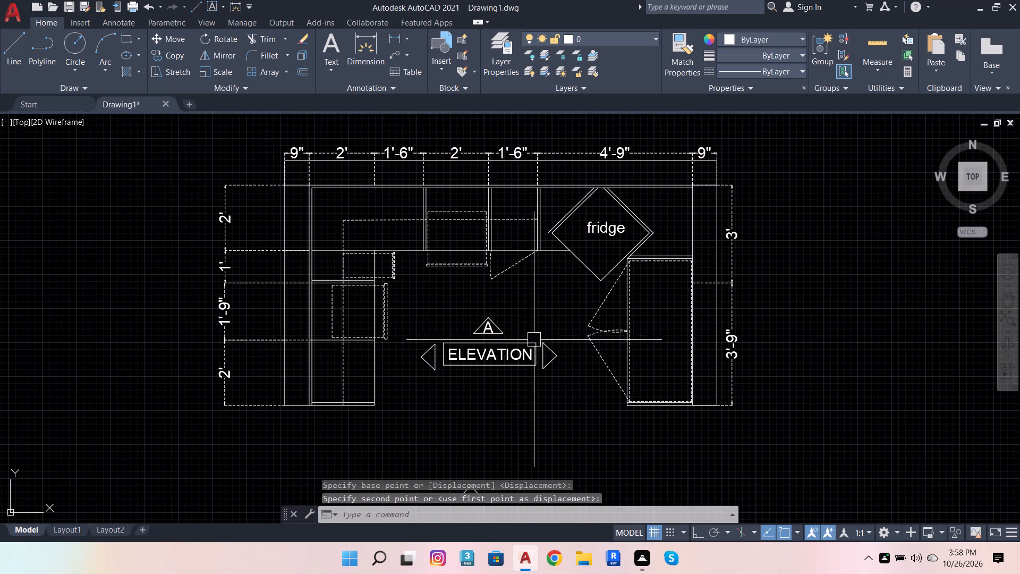
Erase both empty triangles flanking the ELEVATION box.
scroll(413, 355, up, 3)
click(452, 347)
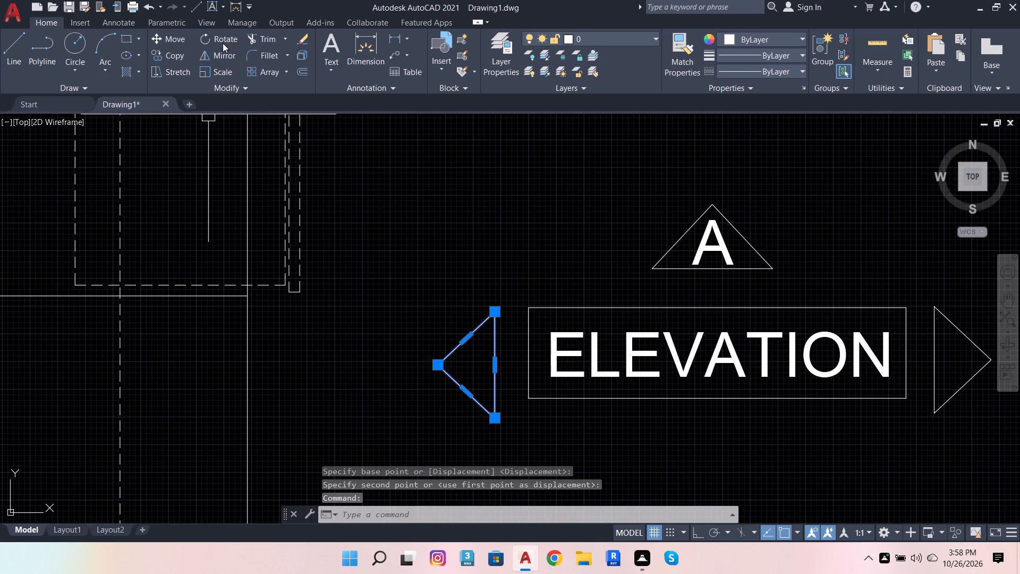
key(Escape)
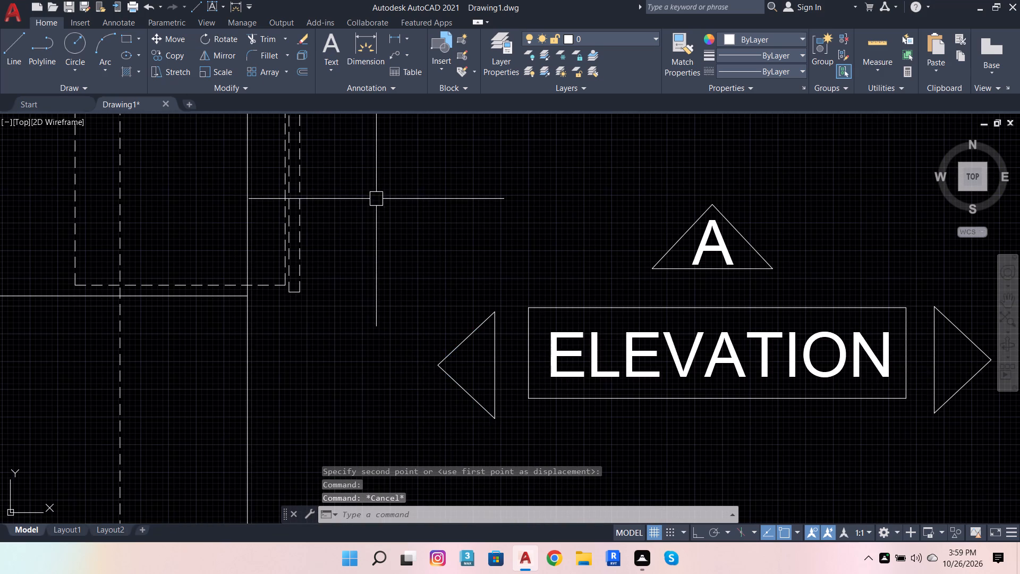
click(509, 331)
click(467, 323)
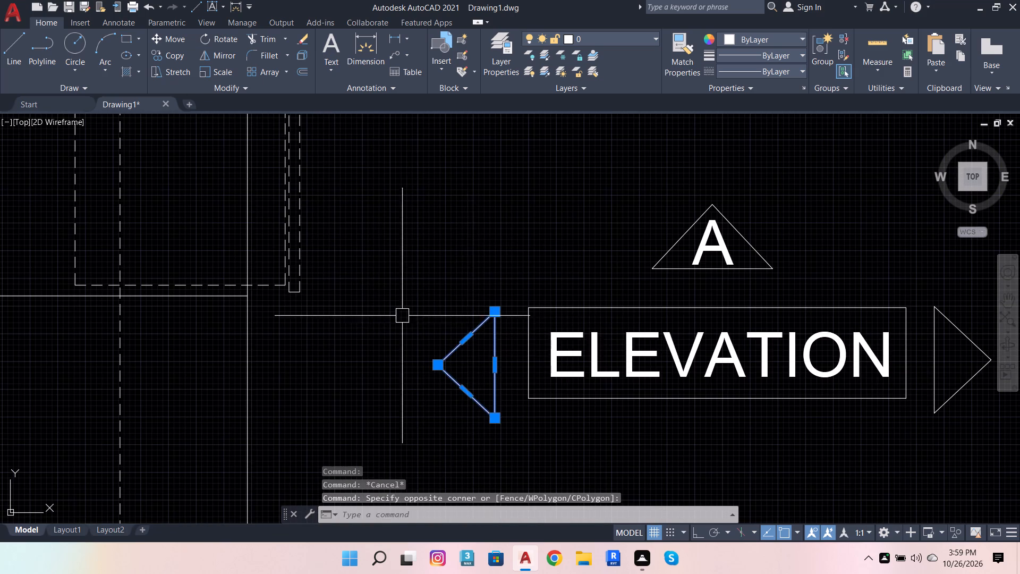
scroll(309, 315, down, 3)
scroll(465, 338, up, 2)
click(472, 334)
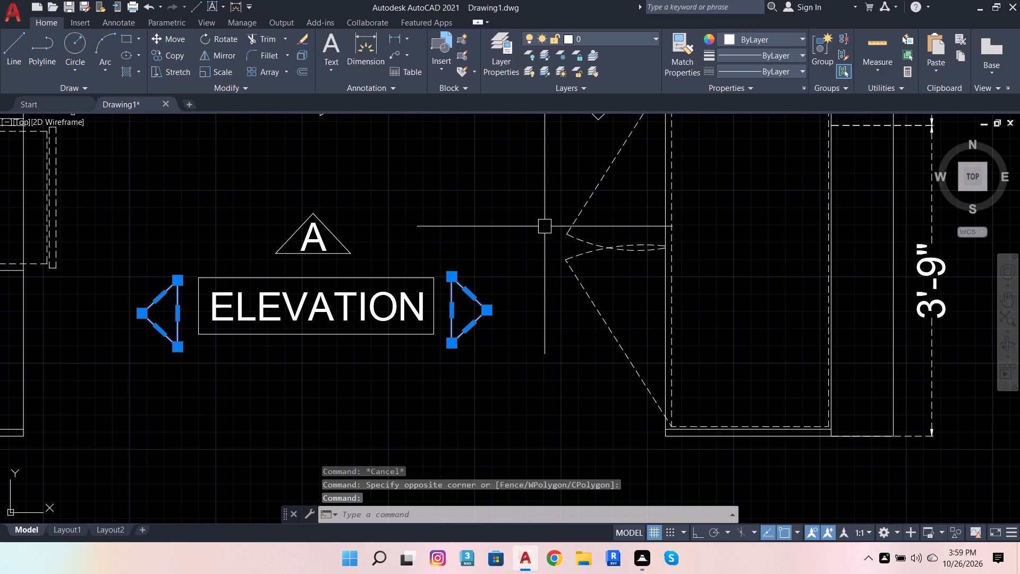
key(shift+Delete)
Copy the triangle with its letter A to both sides of the ELEVATION box, using its lower-left corner as base point.
click(328, 239)
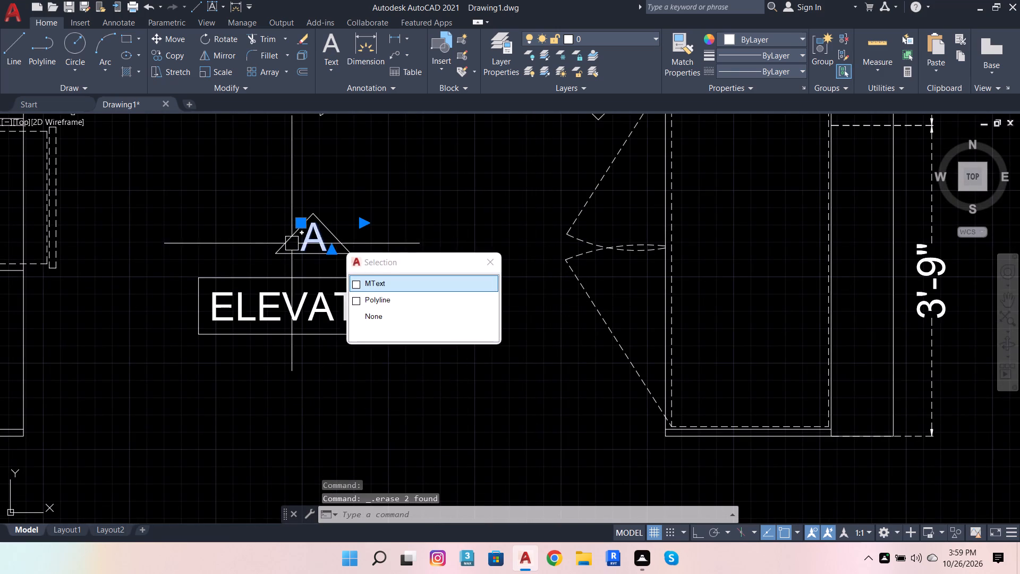
scroll(292, 243, up, 2)
click(282, 238)
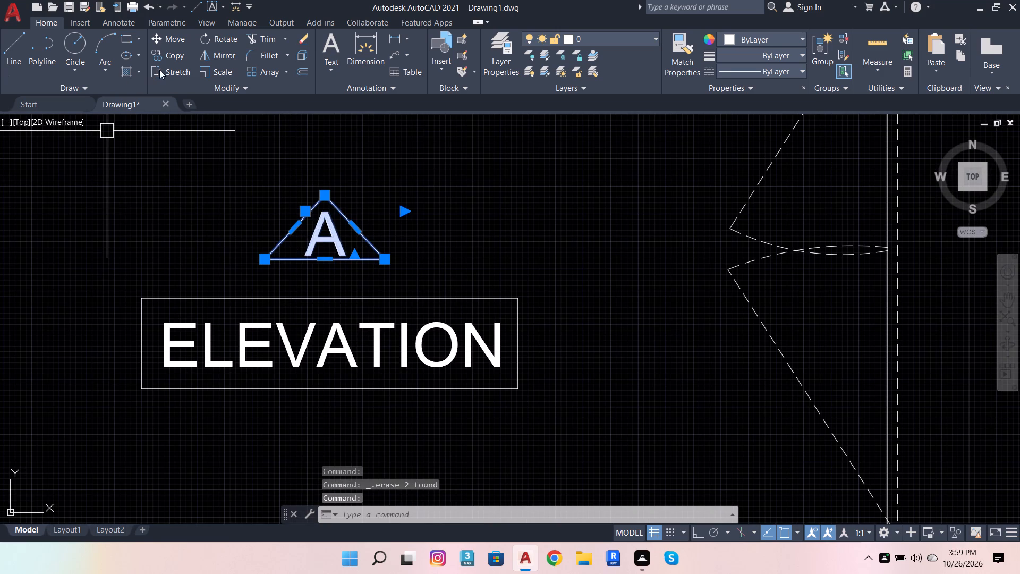
click(166, 54)
click(268, 258)
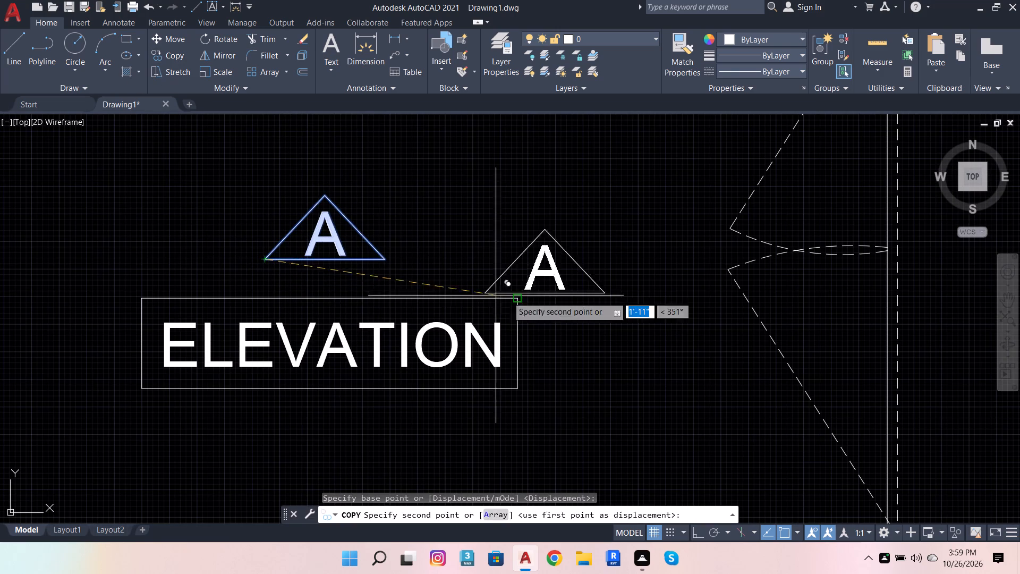
click(560, 310)
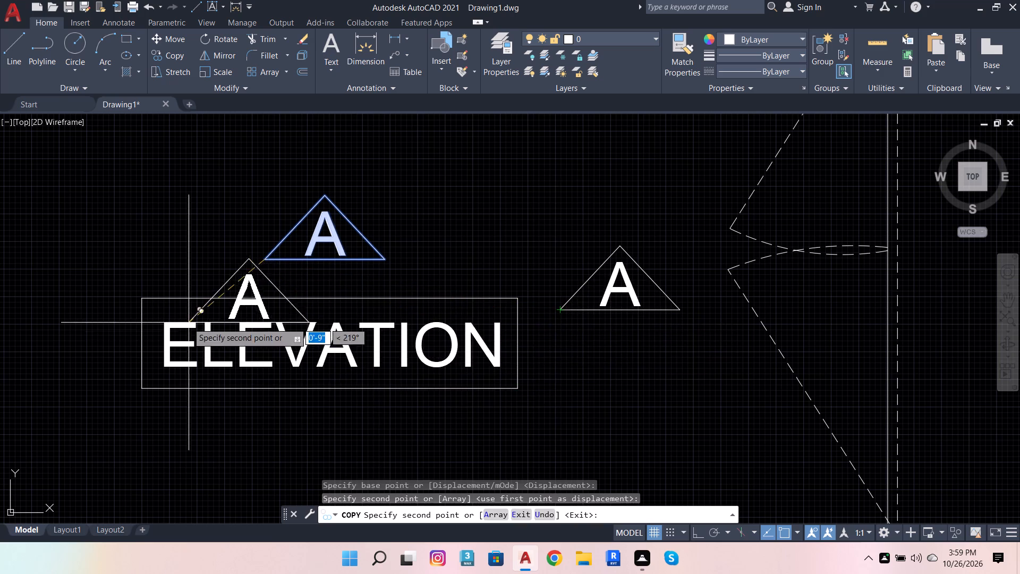
scroll(217, 317, down, 2)
scroll(129, 313, up, 1)
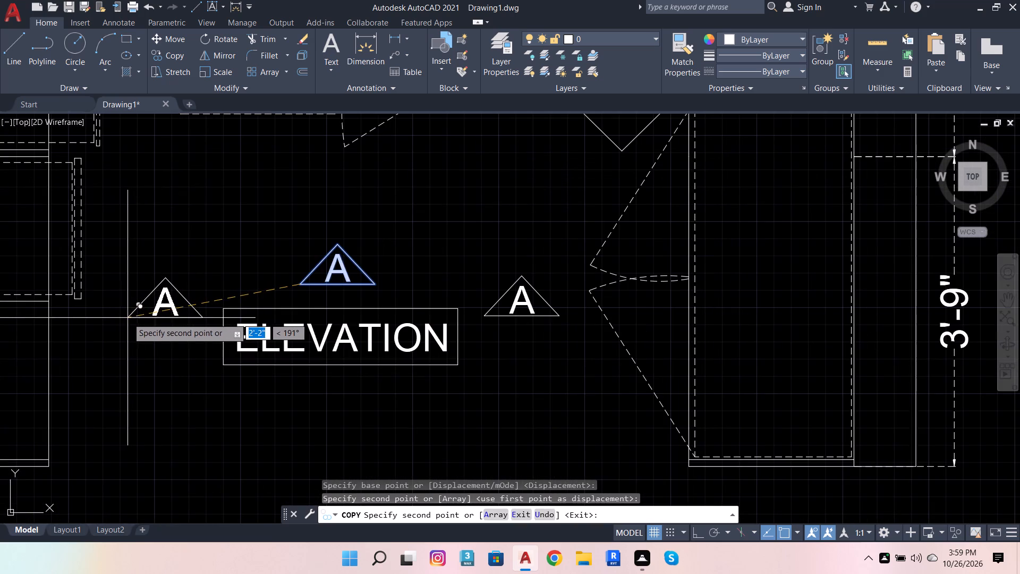
click(128, 318)
key(Escape)
Rotate both lettered triangle copies together by 90° about the left copy's lower-right corner, with ortho on.
click(128, 282)
click(184, 345)
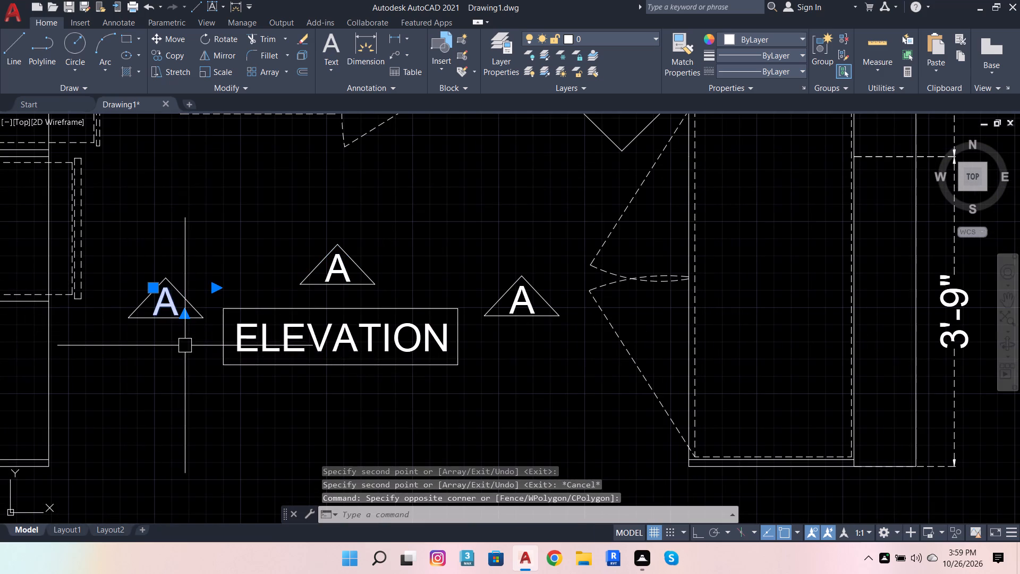
click(192, 345)
click(123, 263)
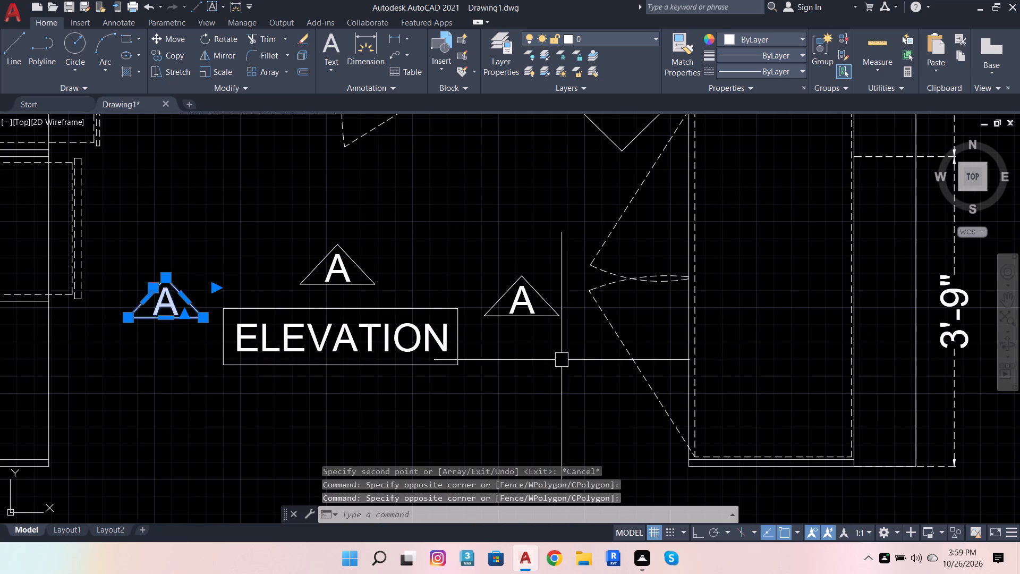
click(588, 358)
click(504, 255)
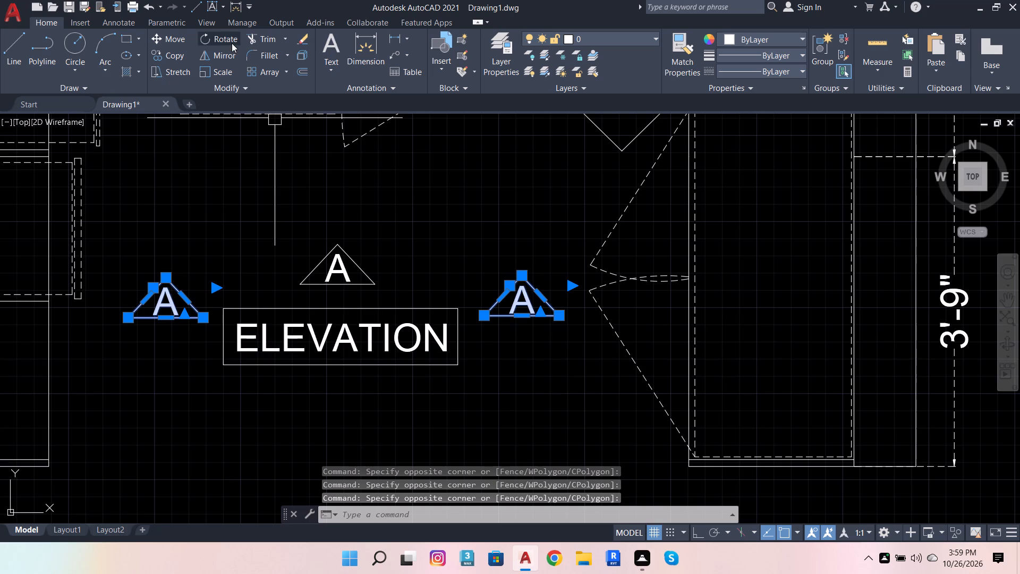
click(232, 43)
click(206, 319)
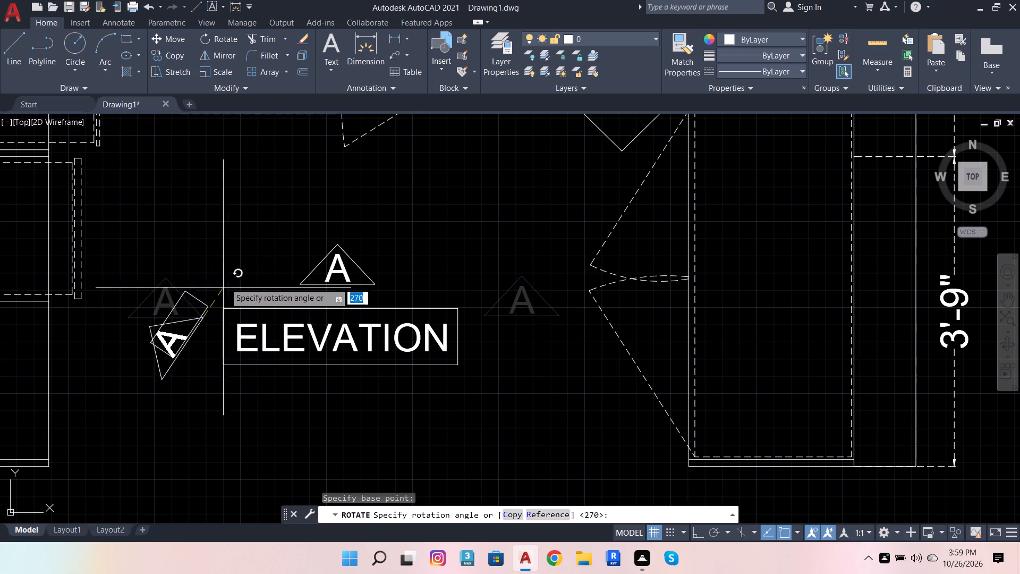
click(695, 536)
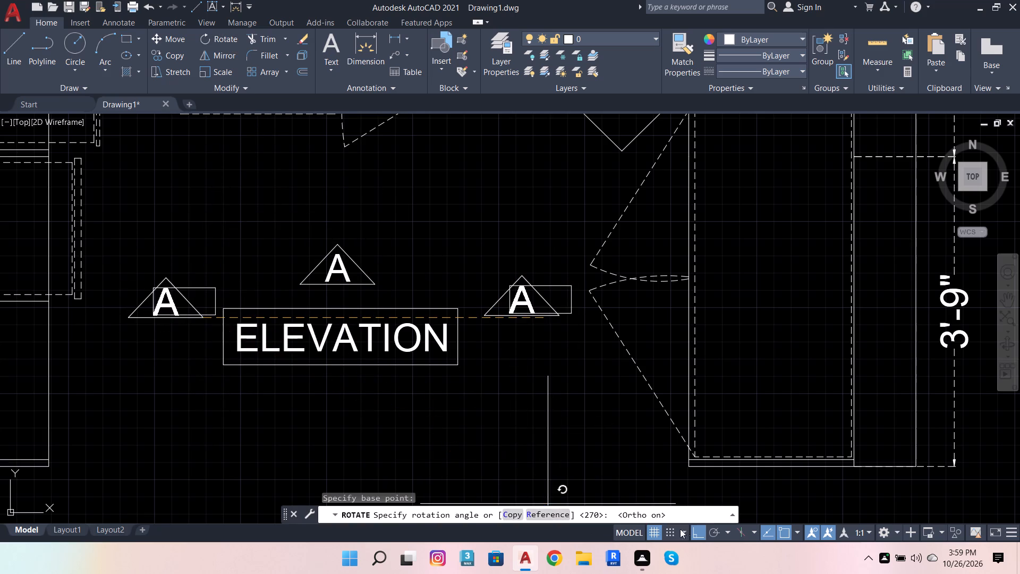
click(166, 249)
Move the rotated lettered triangle from the upper cabinets to the right end of the ELEVATION box, with ortho off.
scroll(354, 378, down, 3)
scroll(316, 296, up, 4)
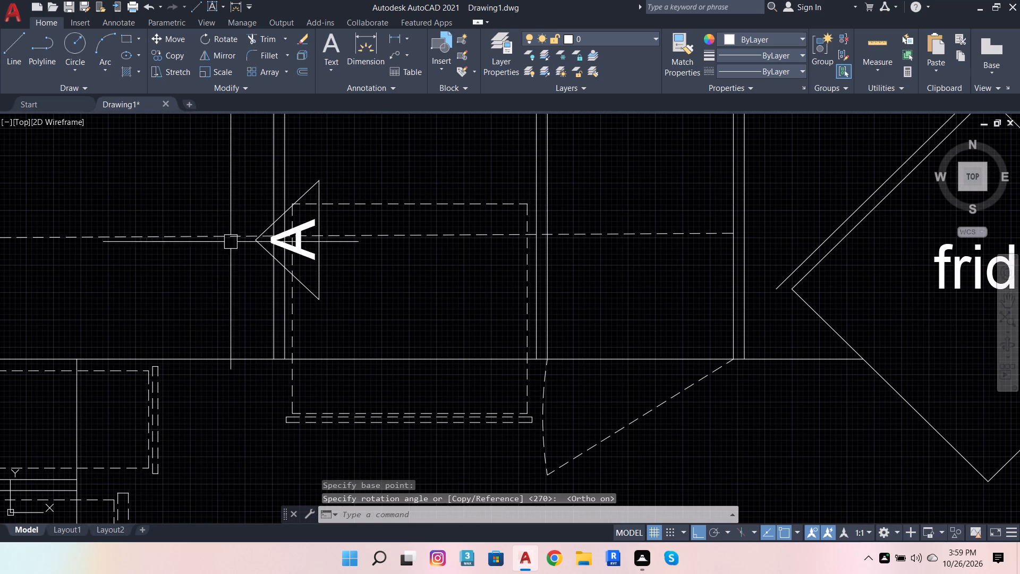
key(Escape)
click(226, 175)
click(367, 302)
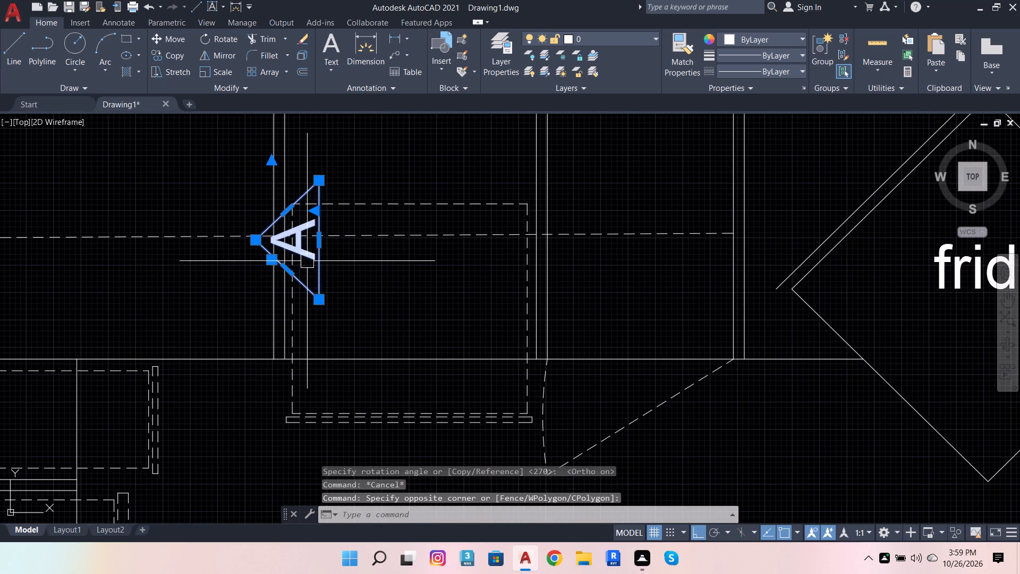
scroll(306, 259, up, 1)
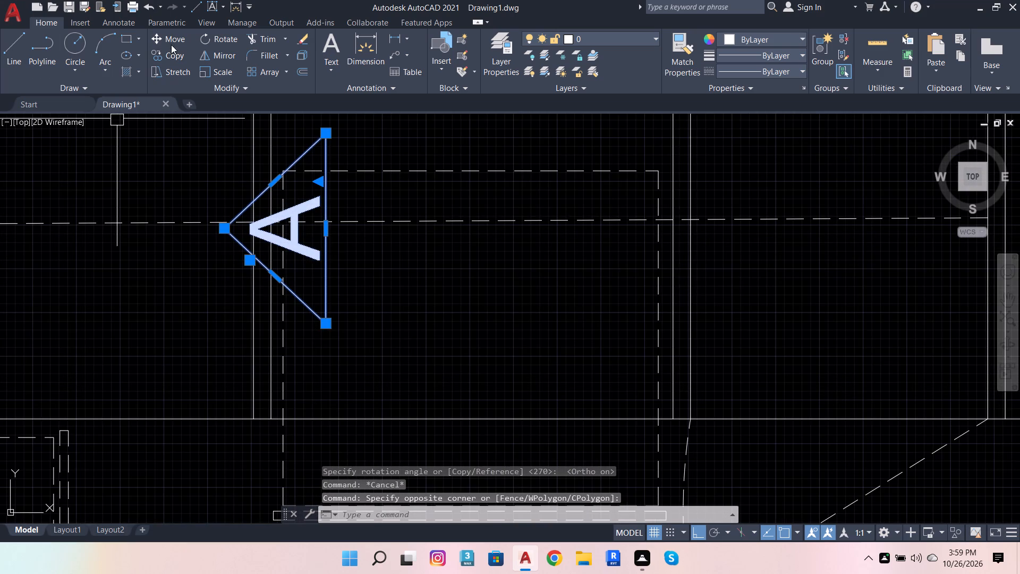
click(174, 38)
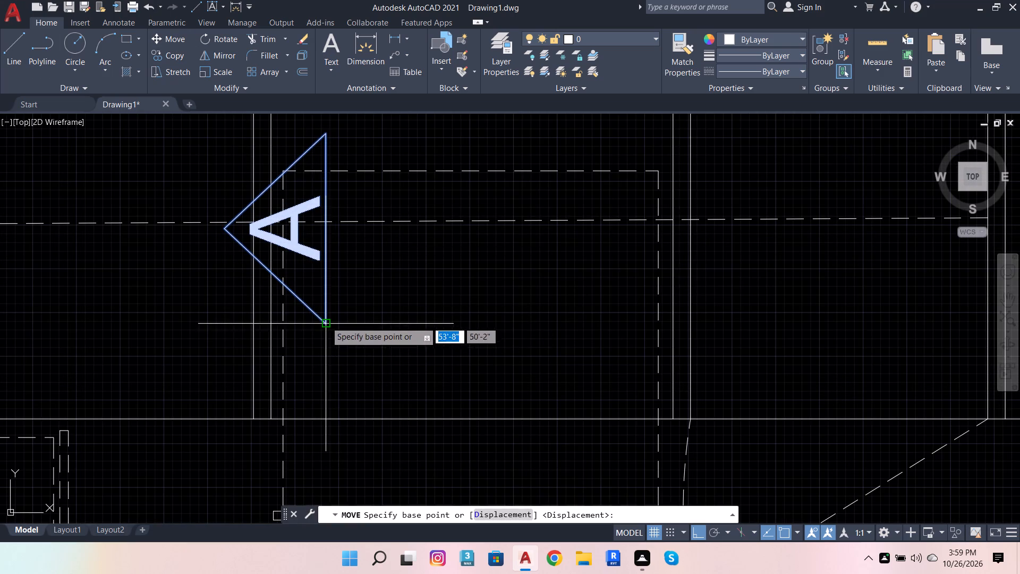
click(326, 321)
scroll(372, 324, down, 5)
scroll(452, 407, up, 2)
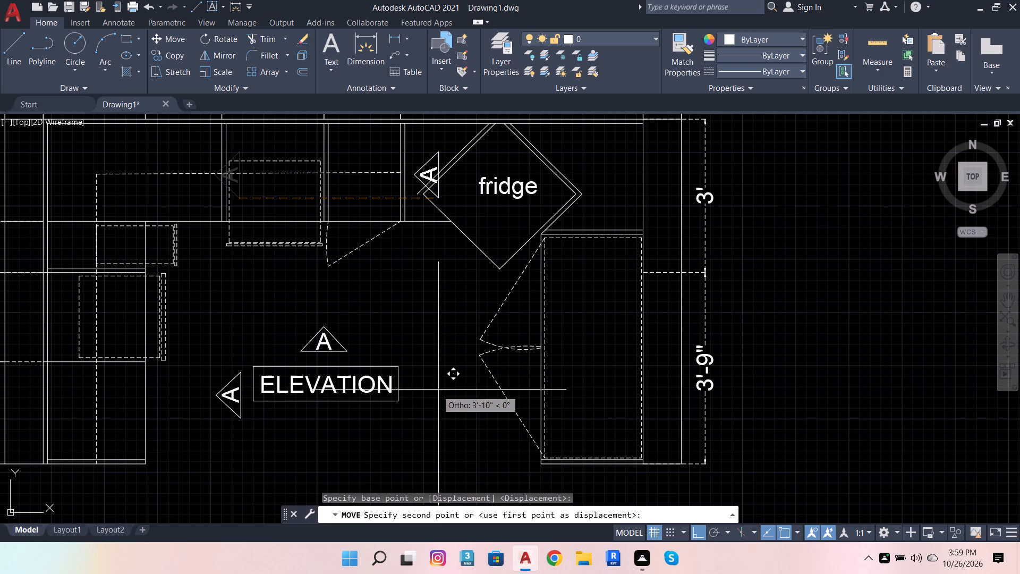
click(702, 529)
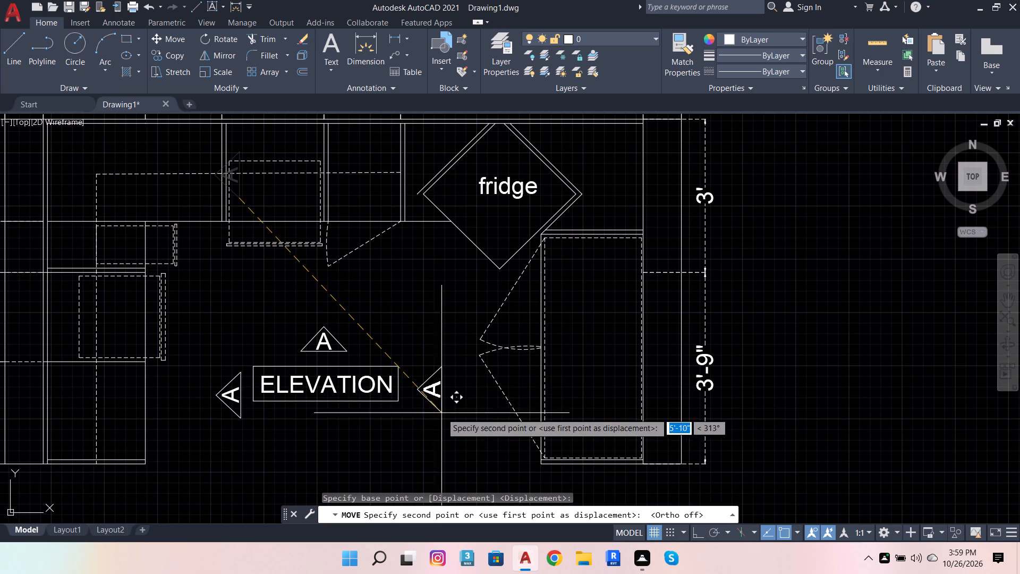
scroll(430, 402, up, 2)
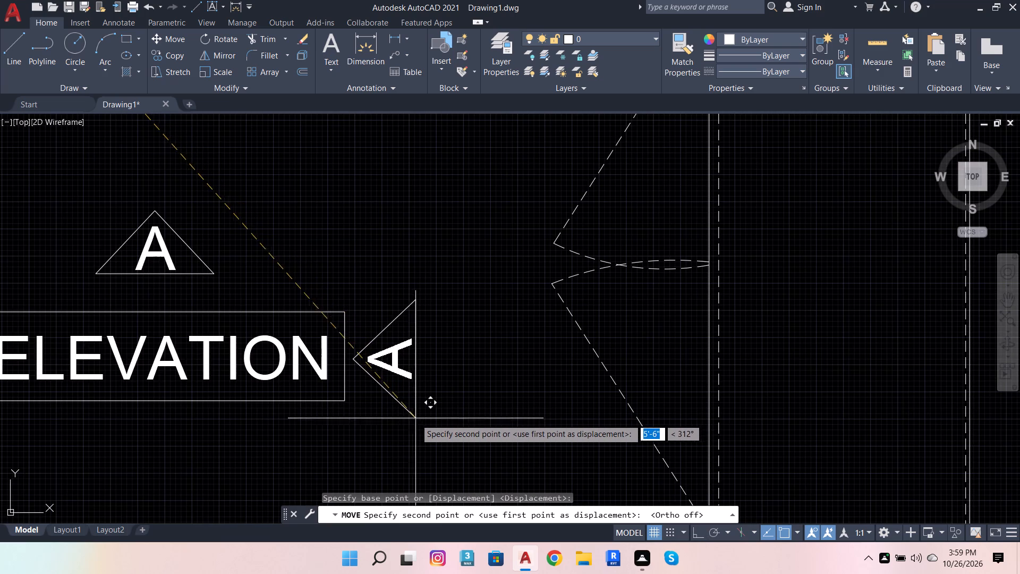
click(393, 420)
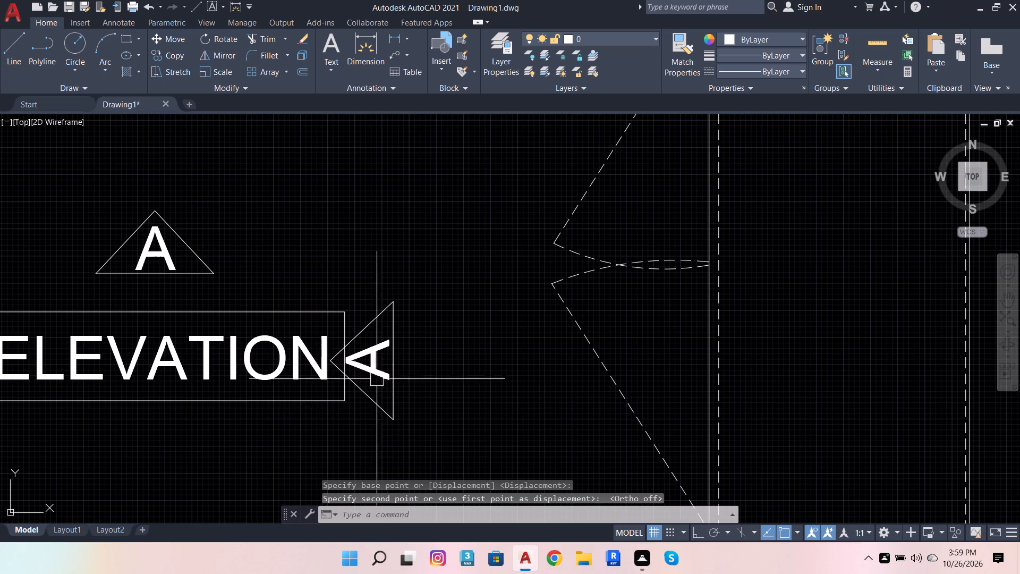
key(Escape)
Mirror the lettered triangle at the right end of the ELEVATION box across a vertical line with ortho on, erasing the source objects.
scroll(375, 375, up, 1)
click(373, 373)
click(390, 438)
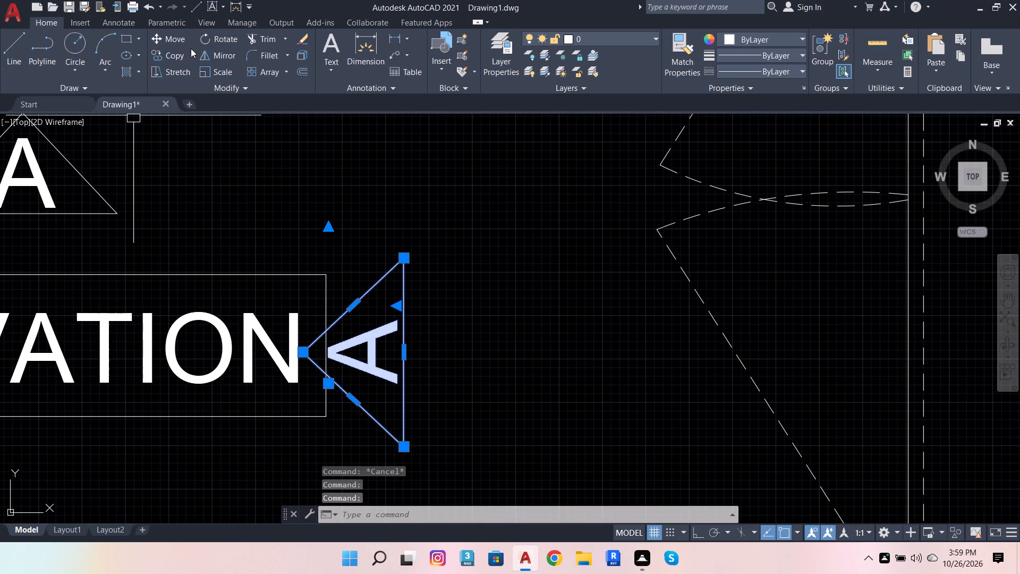
click(228, 58)
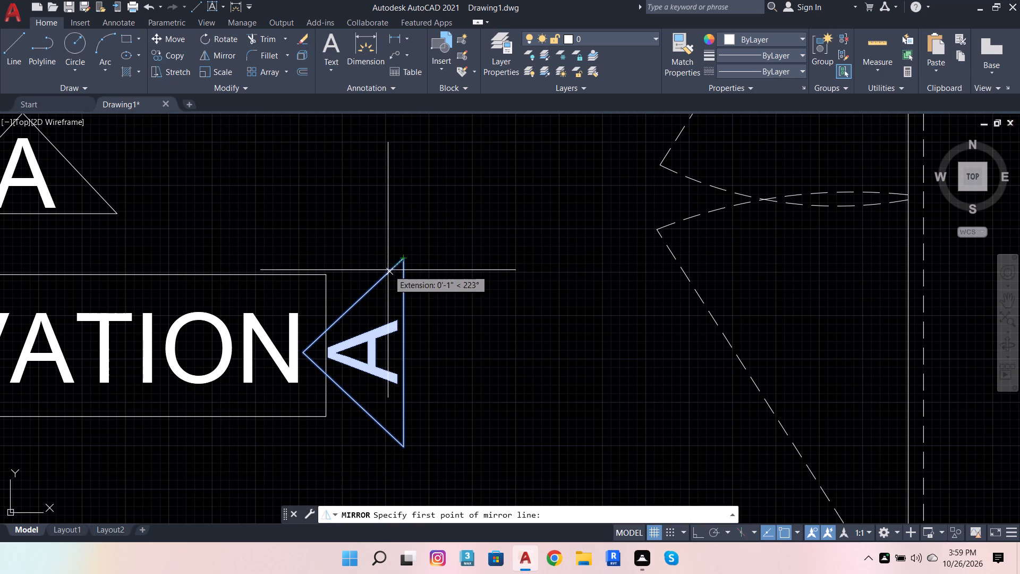
click(381, 278)
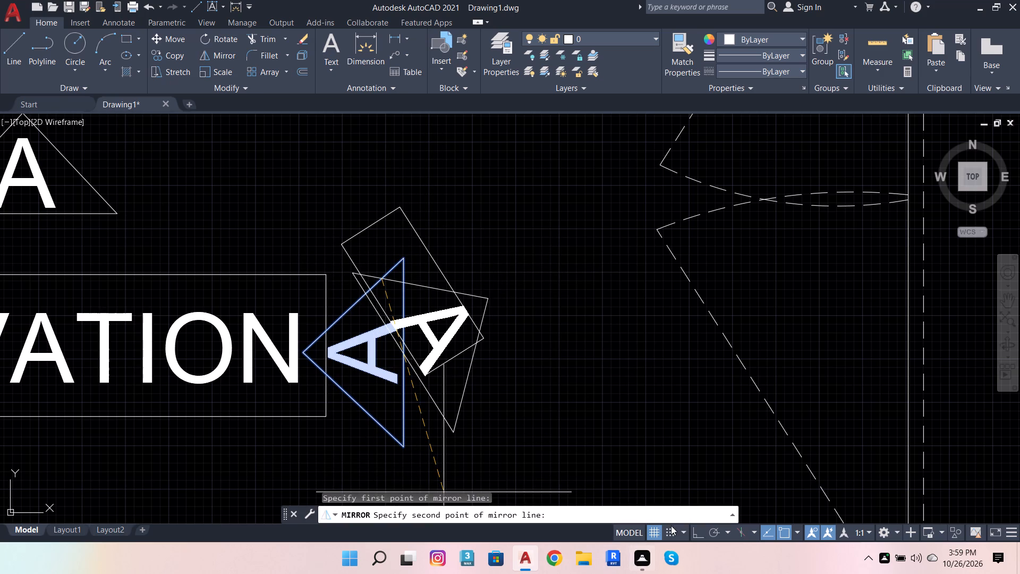
click(704, 533)
click(501, 471)
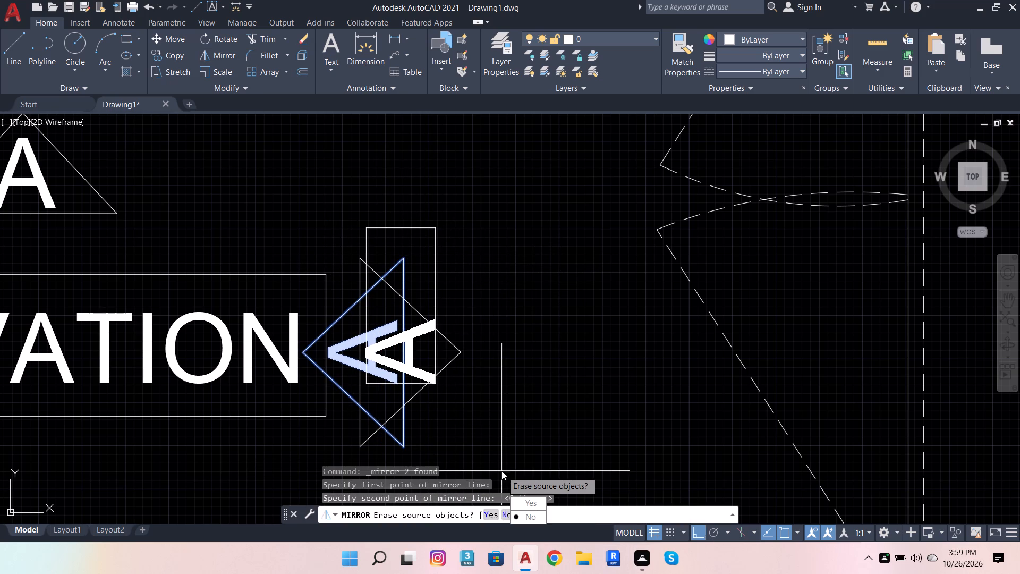
drag(526, 498, 501, 471)
scroll(449, 361, down, 2)
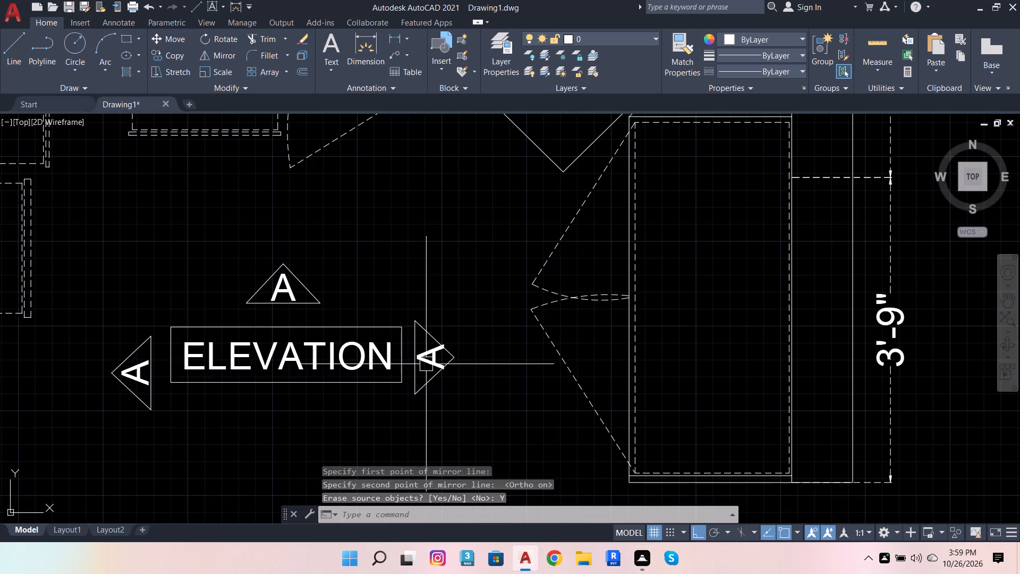
Change the letter in the triangle at the right end of the ELEVATION box to B.
click(426, 364)
double_click(435, 358)
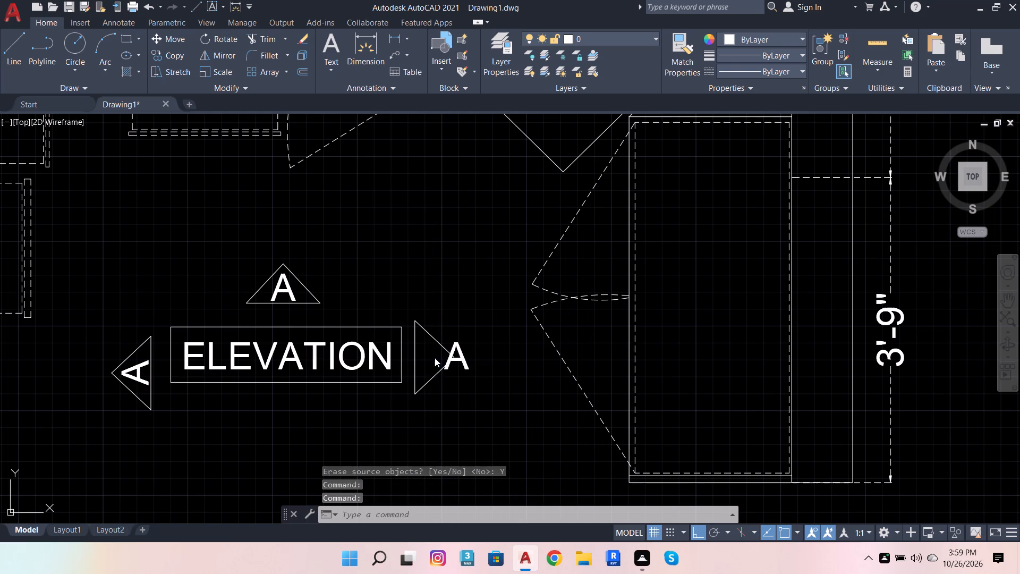
click(492, 364)
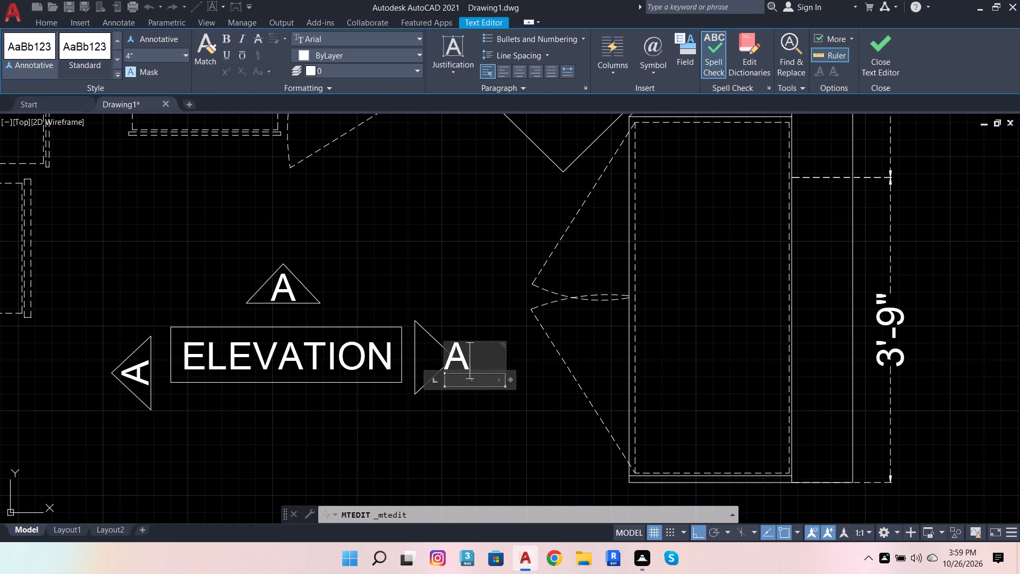
key(Delete)
key(BackSpace)
key(b)
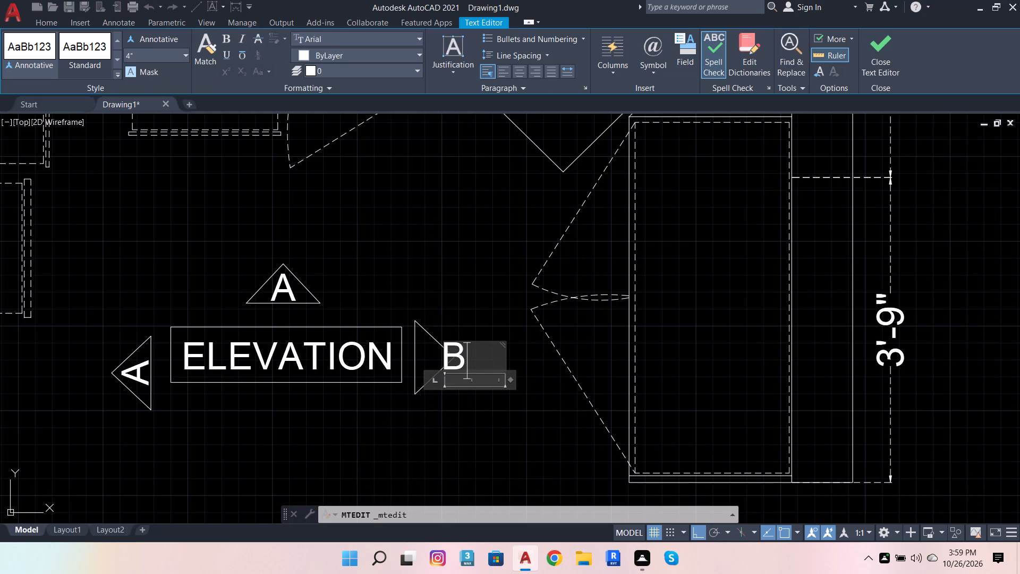
key(Return)
click(467, 293)
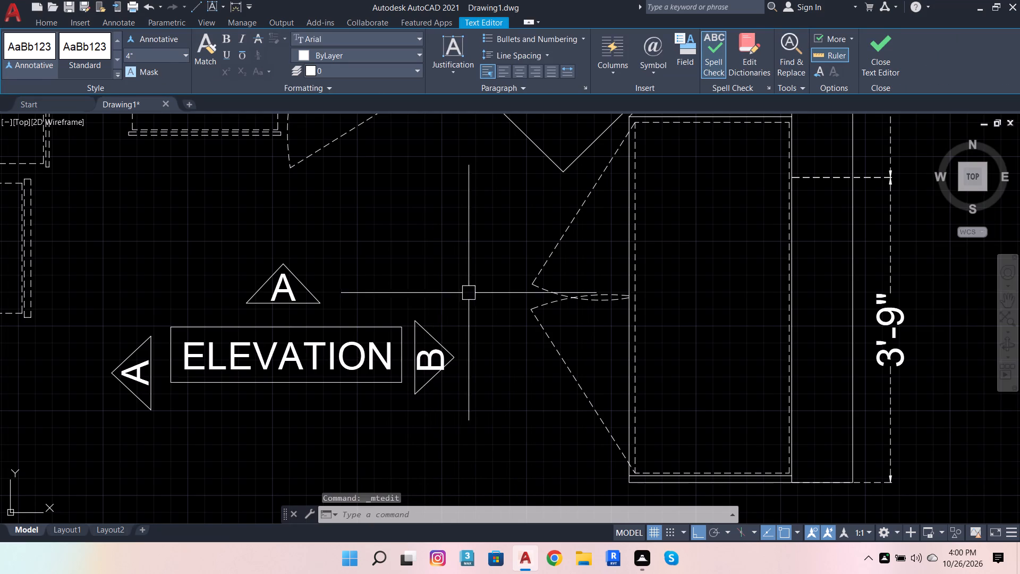
Rotate the letter B by 270° about its insertion corner so it reads upright.
scroll(448, 372, up, 2)
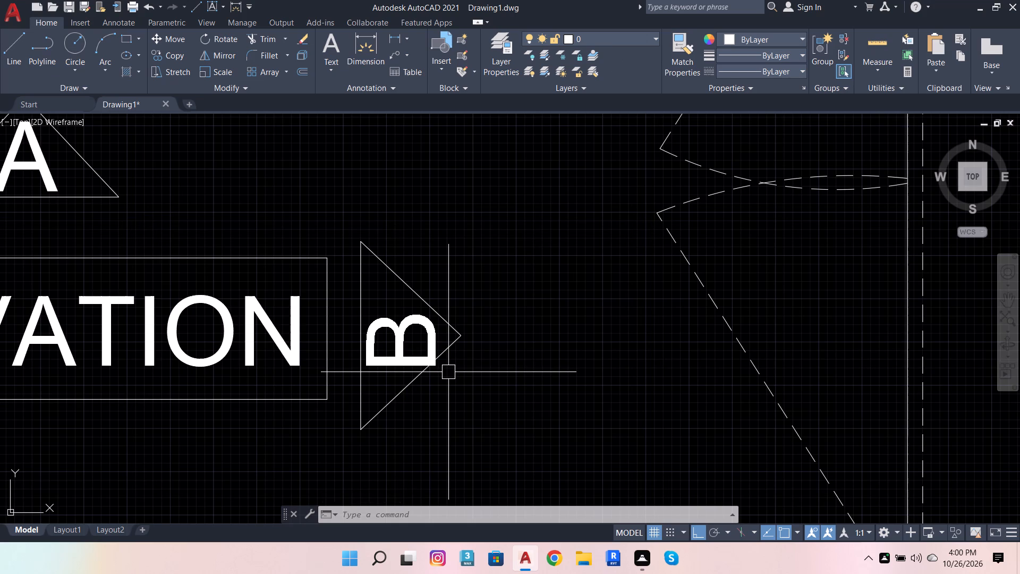
click(382, 361)
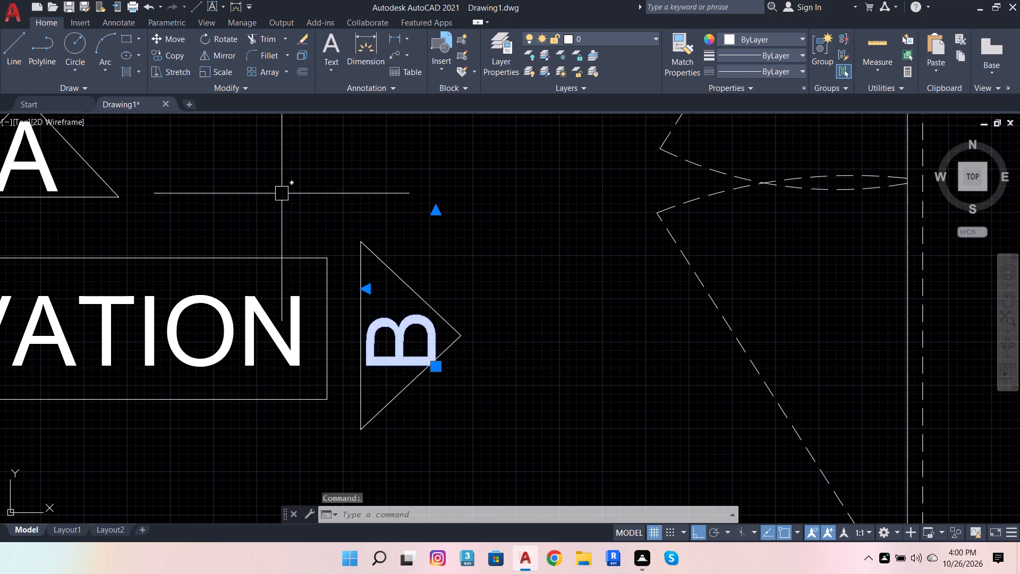
click(212, 32)
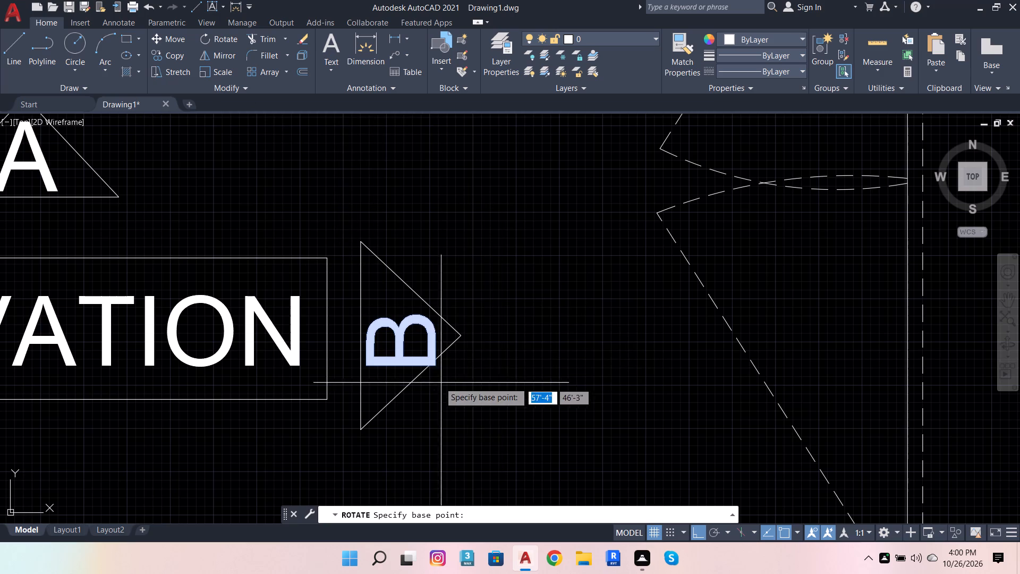
click(438, 368)
click(443, 429)
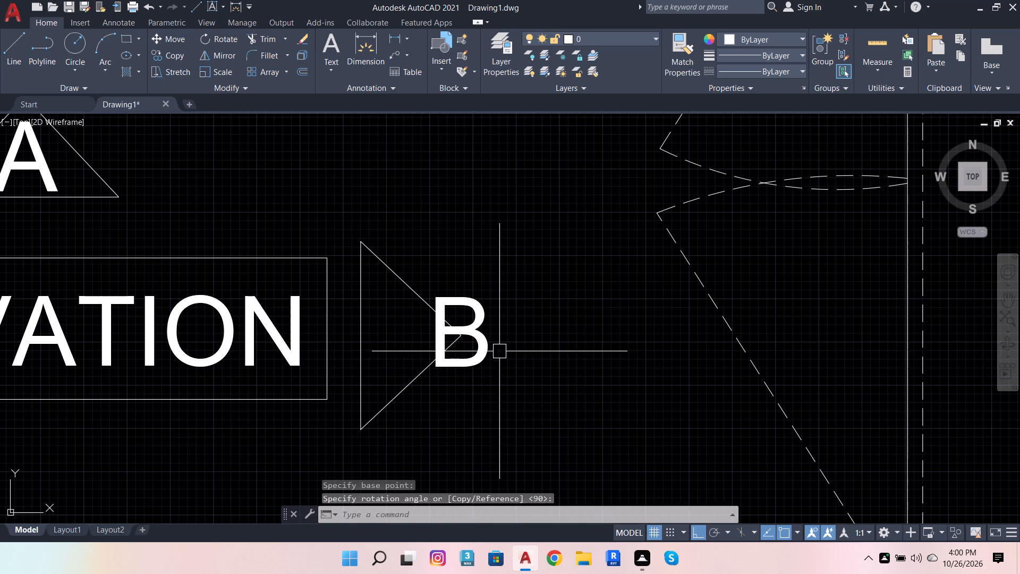
Move the upright letter B horizontally into the triangle at the right end of the ELEVATION box.
click(482, 353)
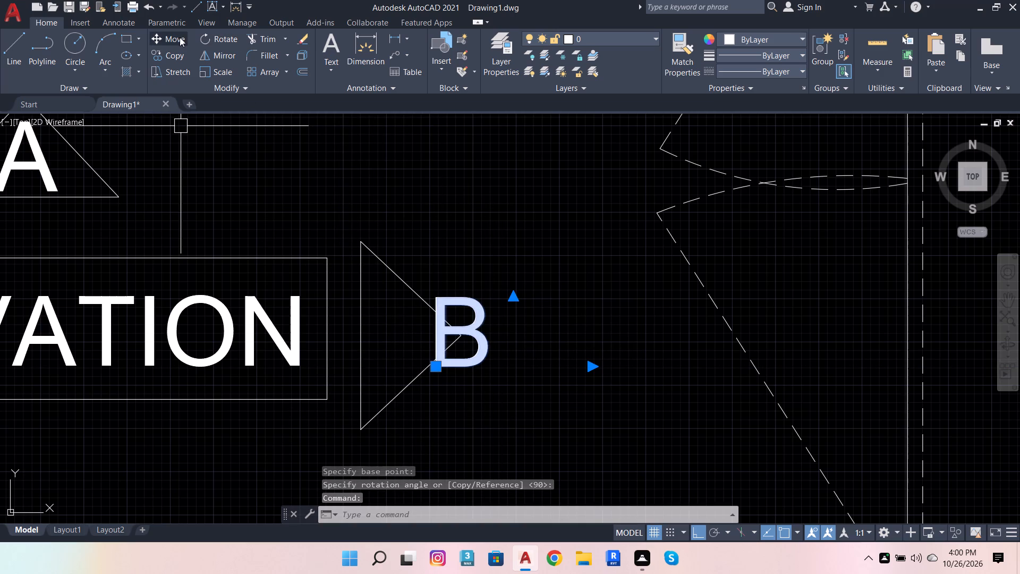
click(180, 37)
click(452, 356)
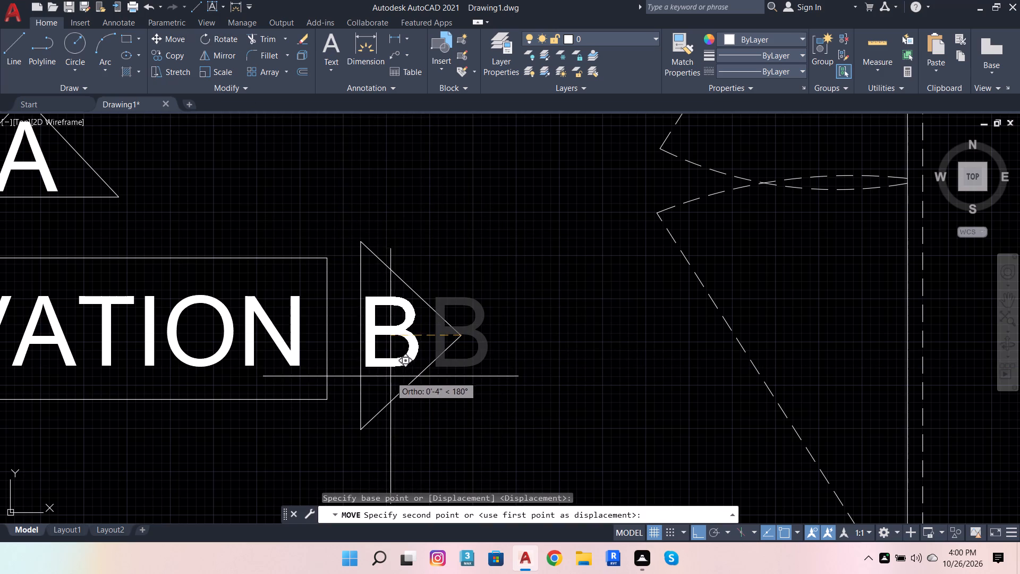
scroll(389, 375, up, 1)
click(393, 375)
scroll(619, 323, down, 5)
Change the letter in the triangle at the left end of the ELEVATION box to C.
scroll(466, 335, up, 3)
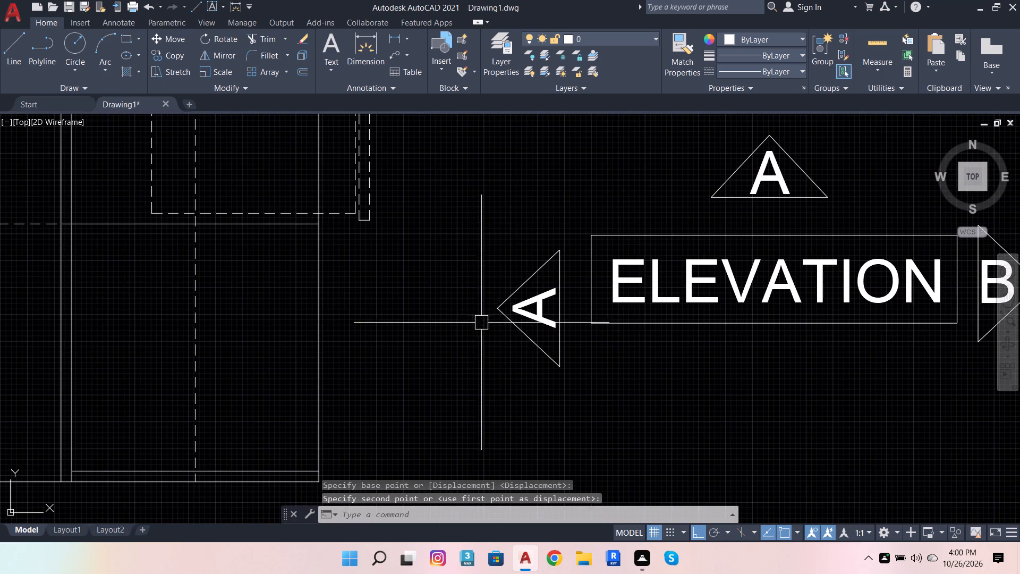
double_click(528, 316)
click(555, 356)
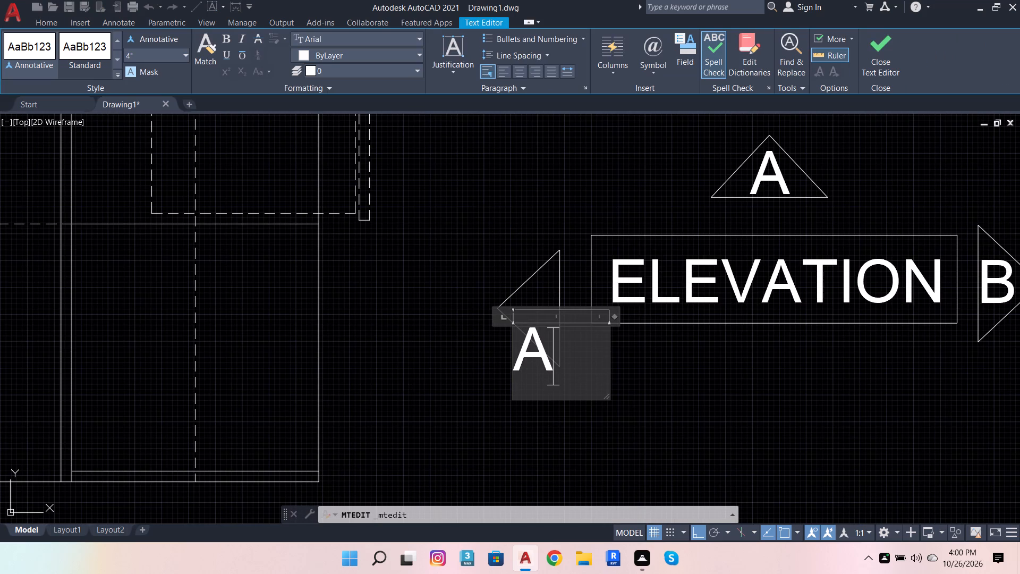
key(BackSpace)
key(c)
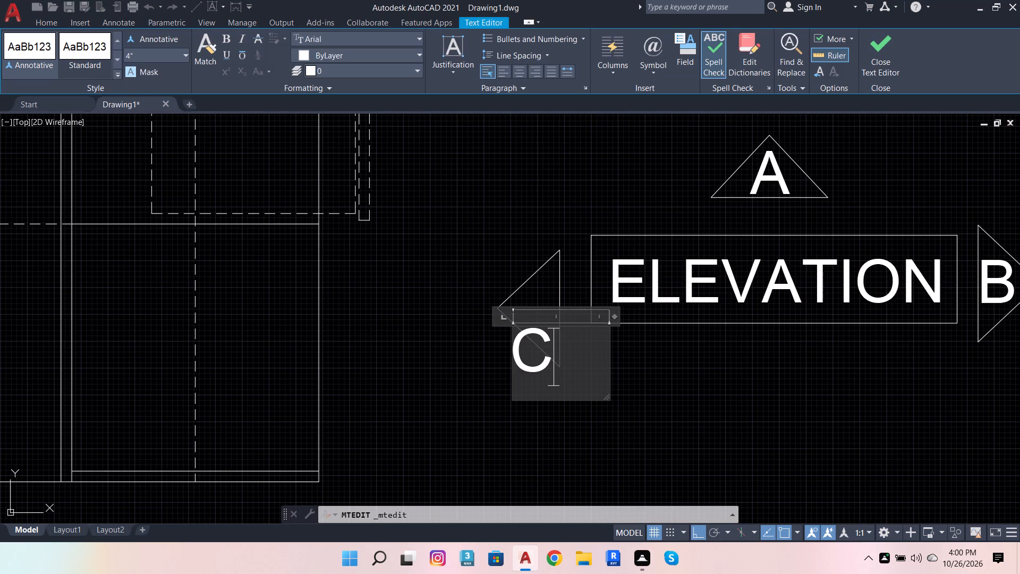
click(662, 392)
Rotate the letter C by 270° with ortho on so it reads upright.
click(531, 310)
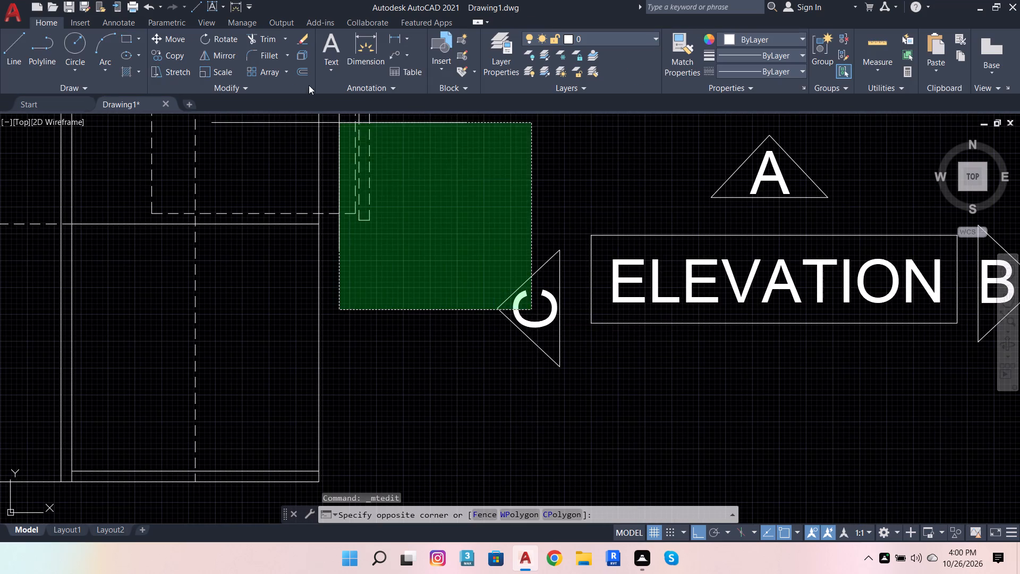
click(546, 333)
click(543, 326)
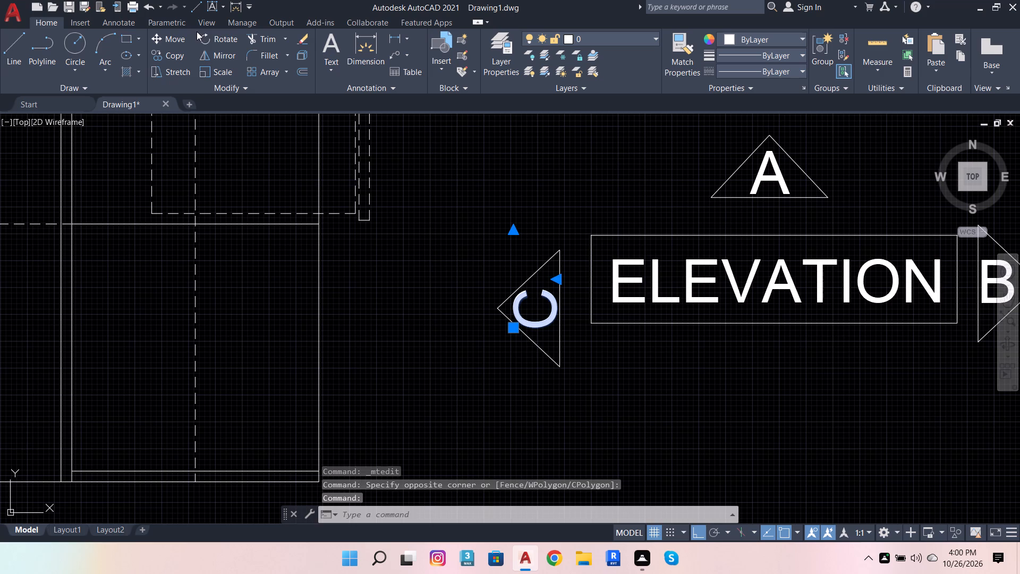
click(207, 41)
click(558, 320)
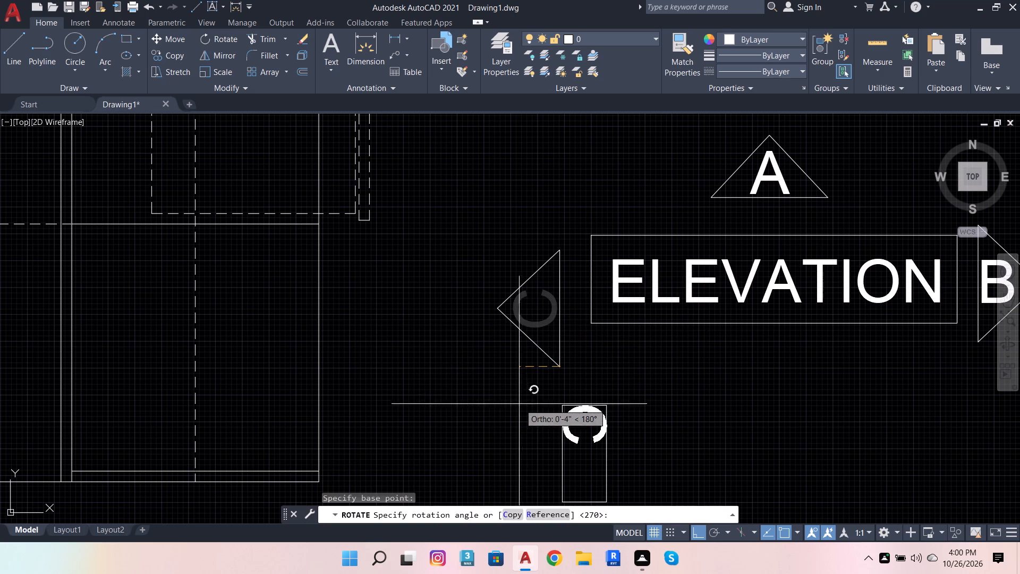
click(495, 463)
Move the upright letter C into the empty triangle left of the ELEVATION box, with ortho off.
click(619, 353)
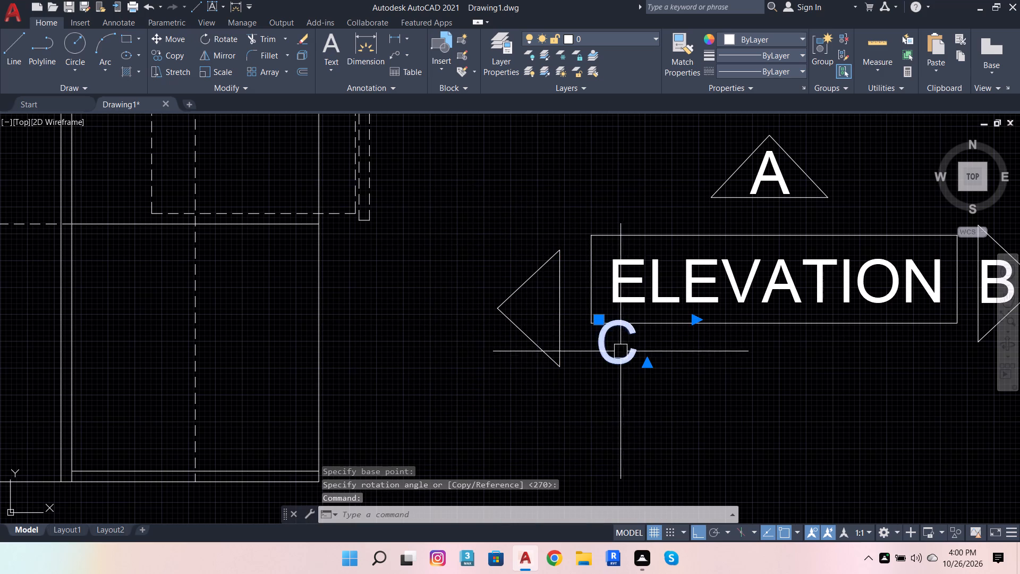
click(696, 529)
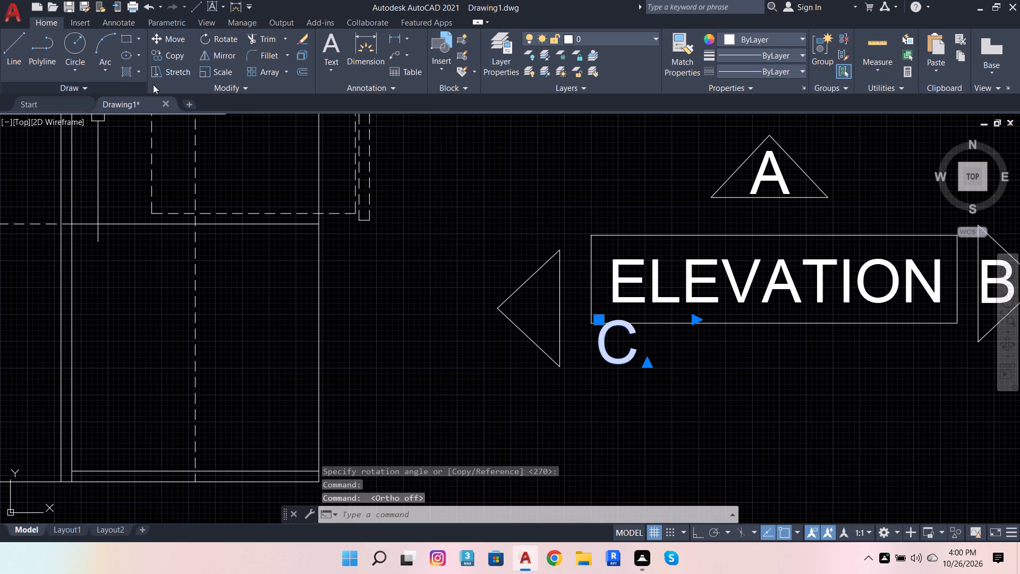
click(166, 43)
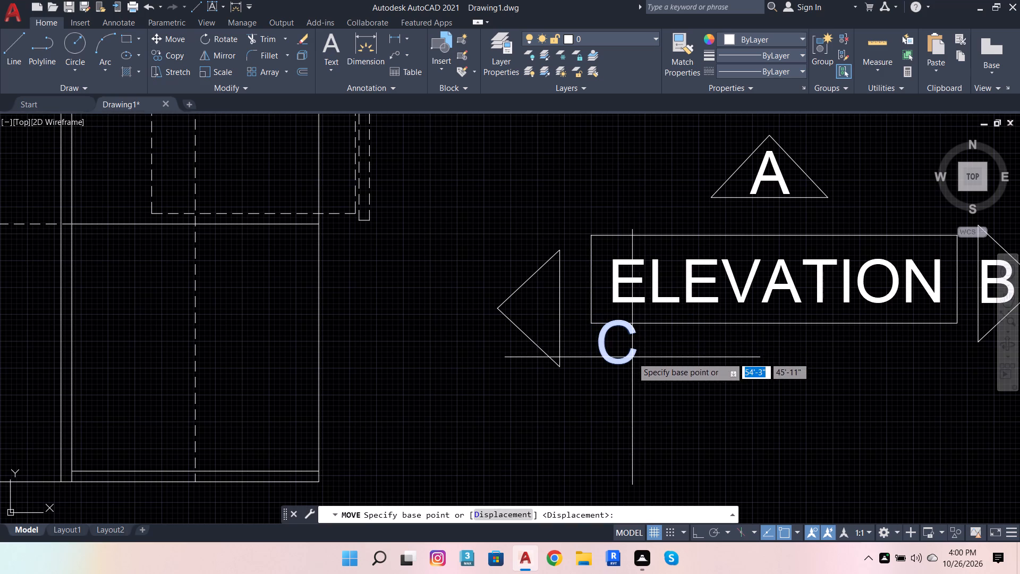
click(632, 357)
scroll(554, 323, up, 3)
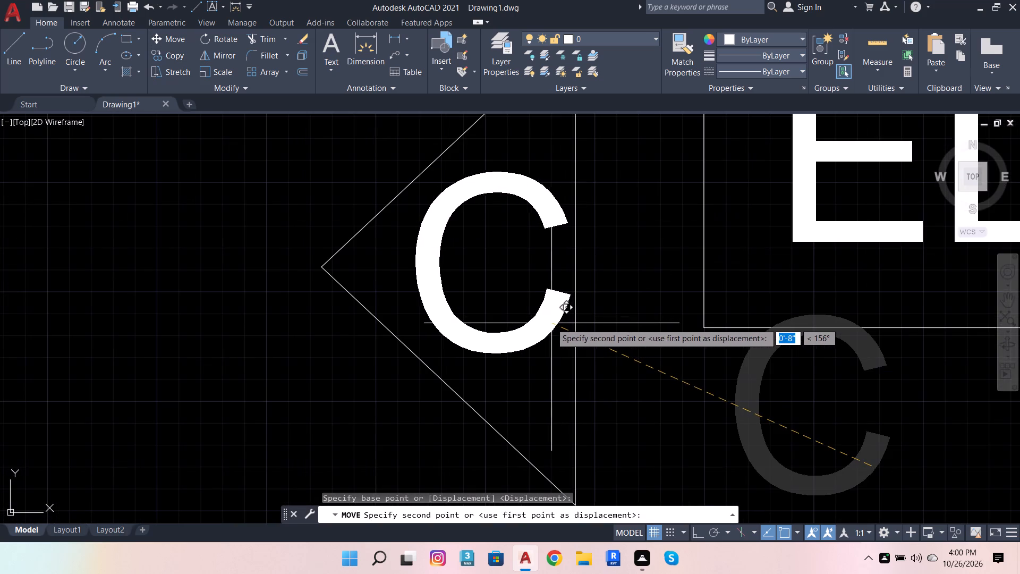
click(549, 323)
Move the left triangle with its C slightly up by its lower corner to line up with the ELEVATION box.
scroll(549, 324, down, 5)
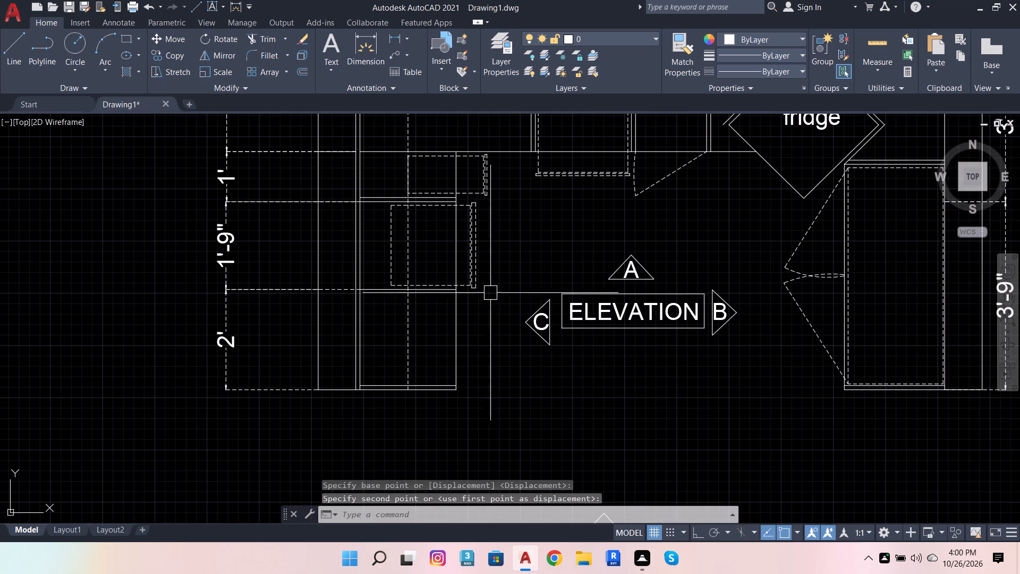
click(502, 282)
click(555, 367)
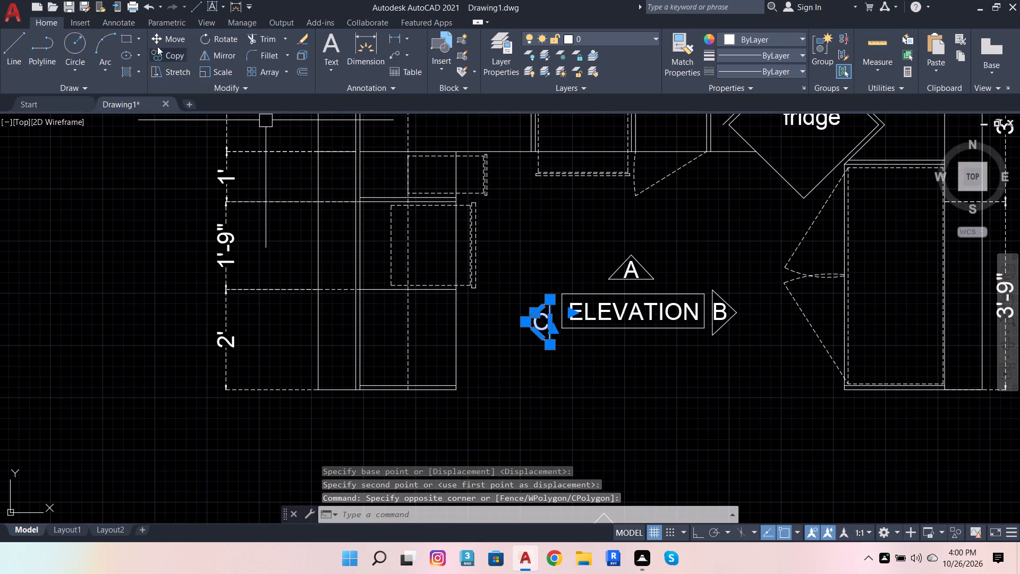
click(177, 36)
click(549, 348)
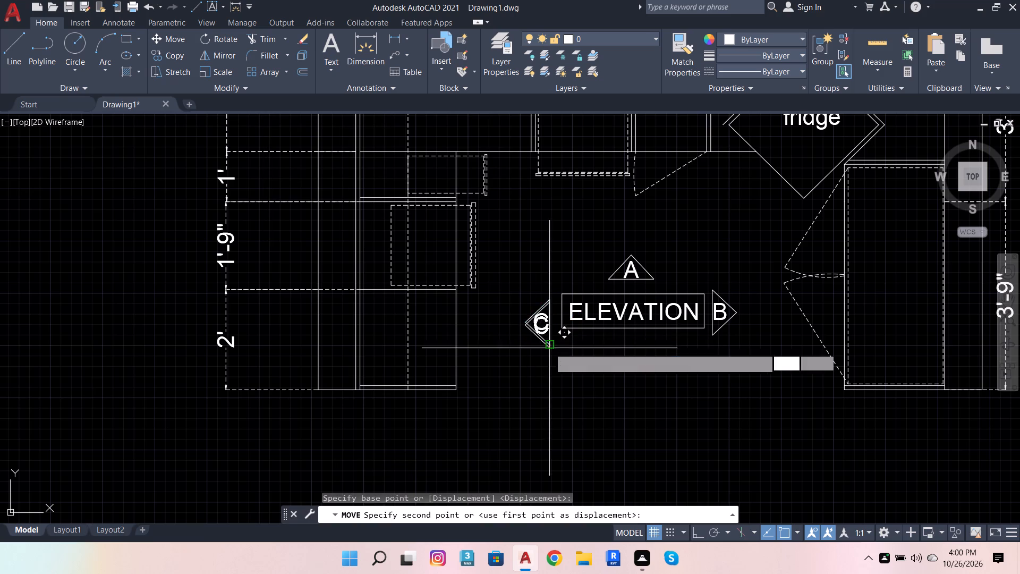
scroll(550, 330, up, 3)
click(558, 342)
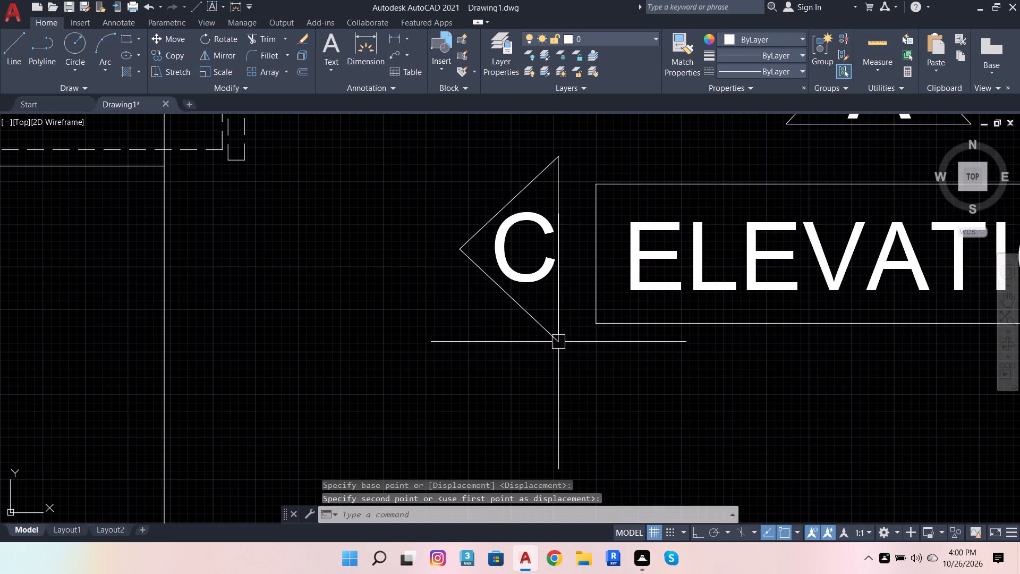
scroll(431, 339, down, 3)
scroll(641, 333, up, 1)
key(Escape)
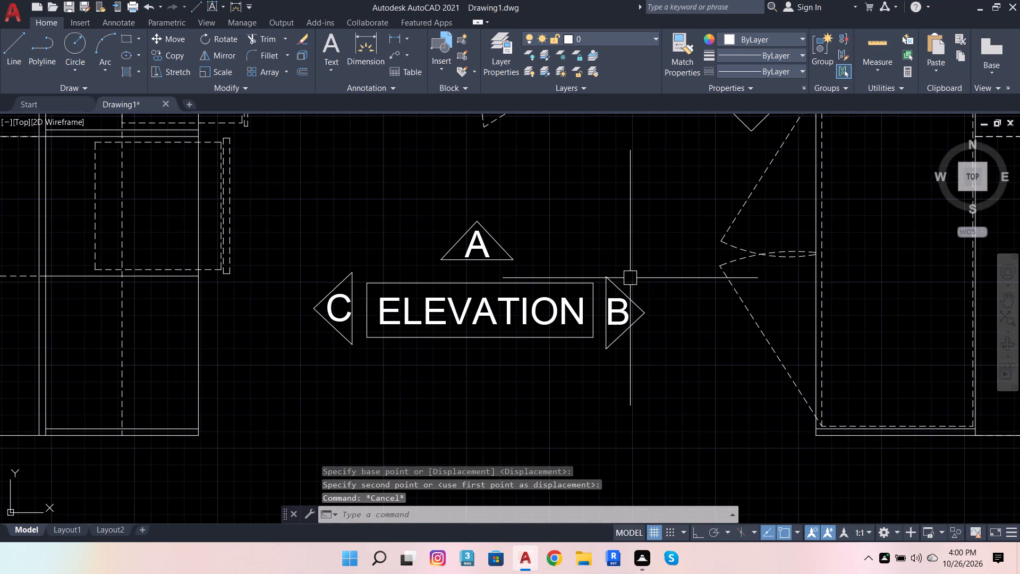
scroll(448, 288, down, 1)
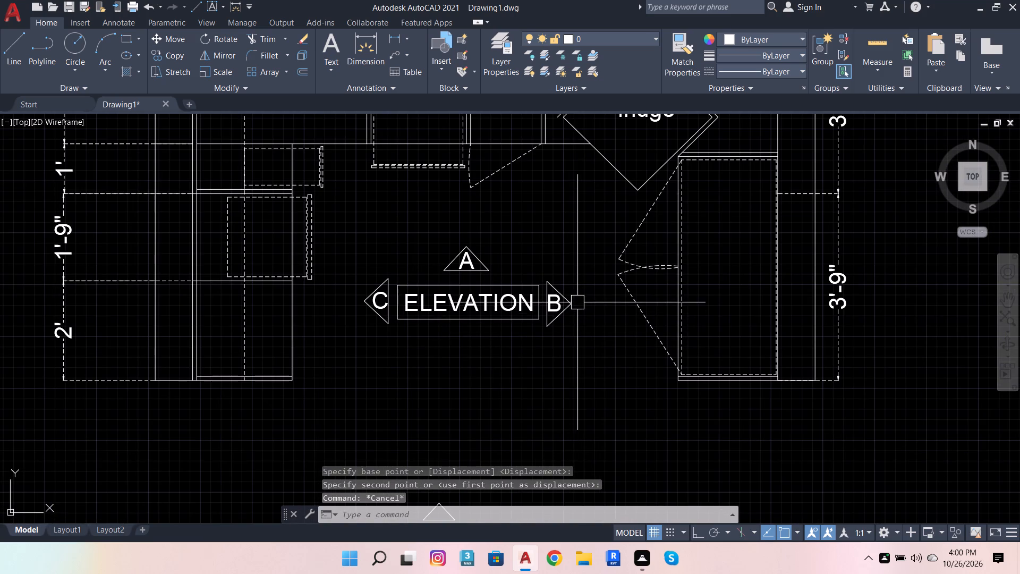
key(Escape)
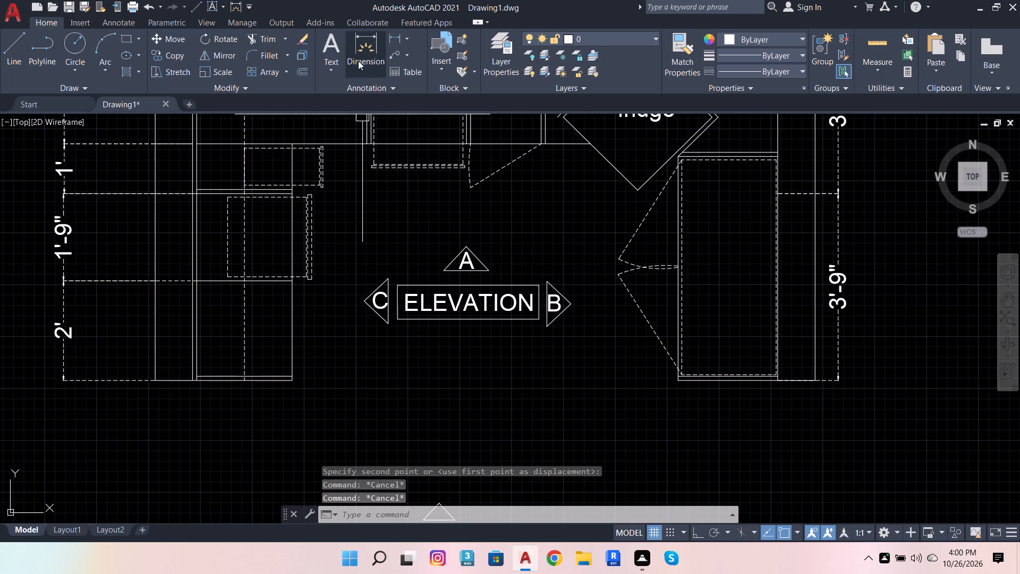
Add the multiline text label BOTLERACK across the 1' deep cabinet in the plan's left run.
click(338, 43)
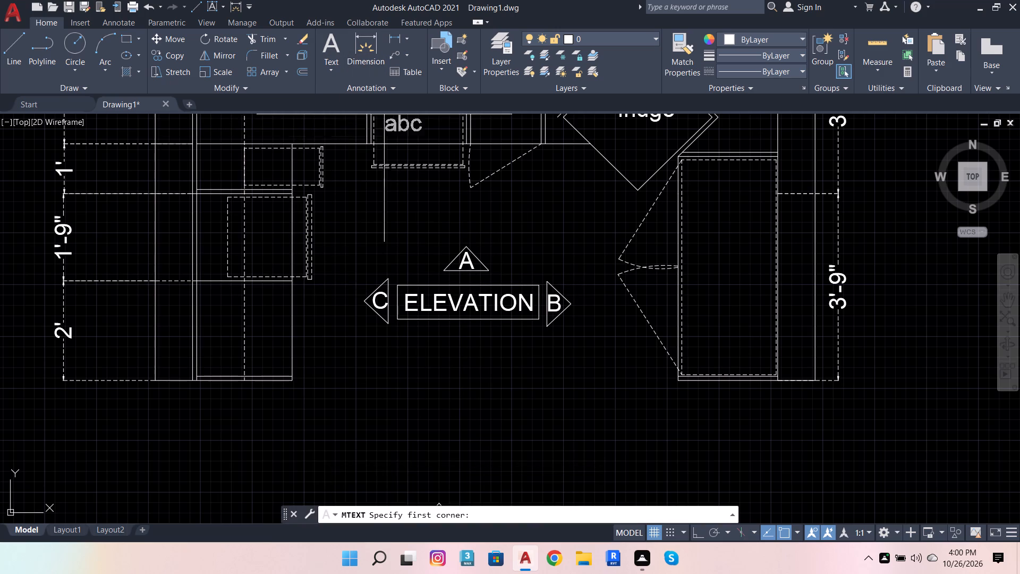
scroll(401, 204, down, 2)
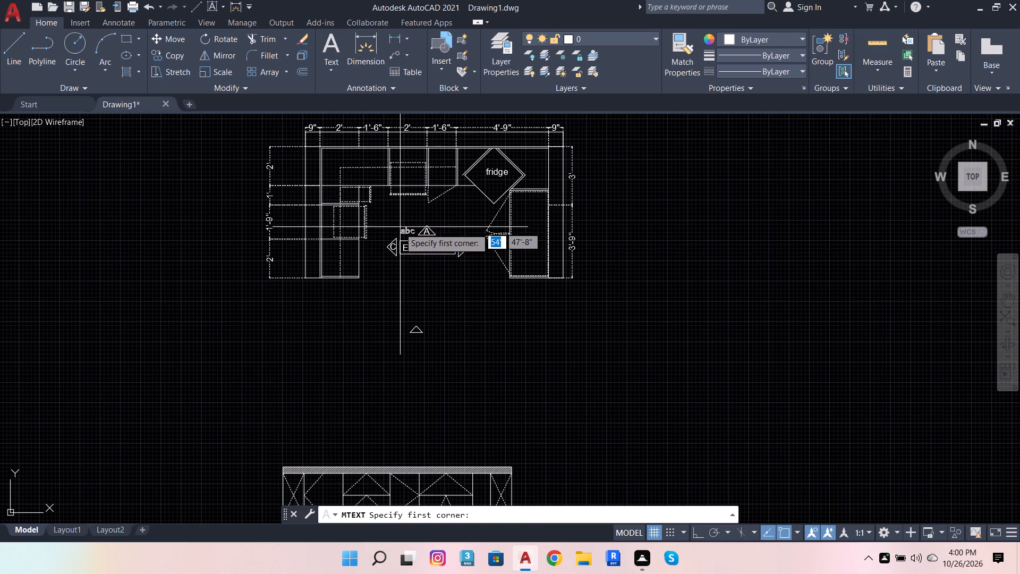
scroll(285, 168, up, 3)
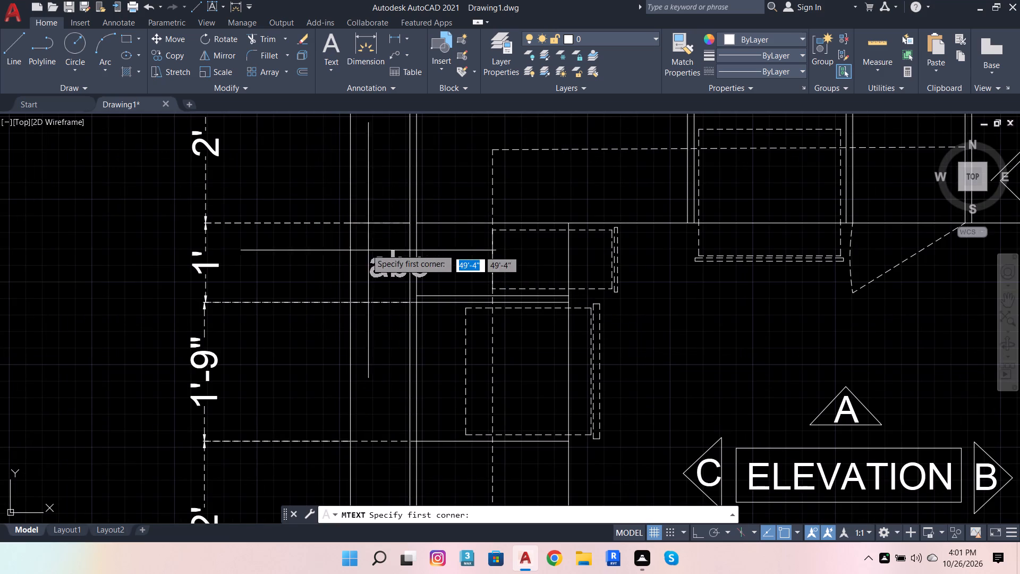
click(364, 247)
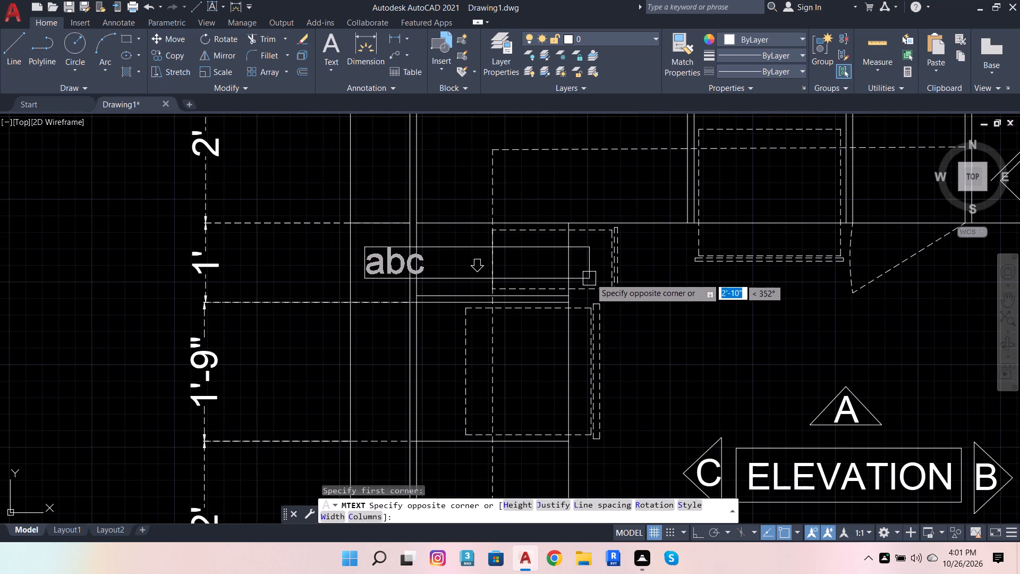
click(591, 278)
scroll(444, 265, up, 2)
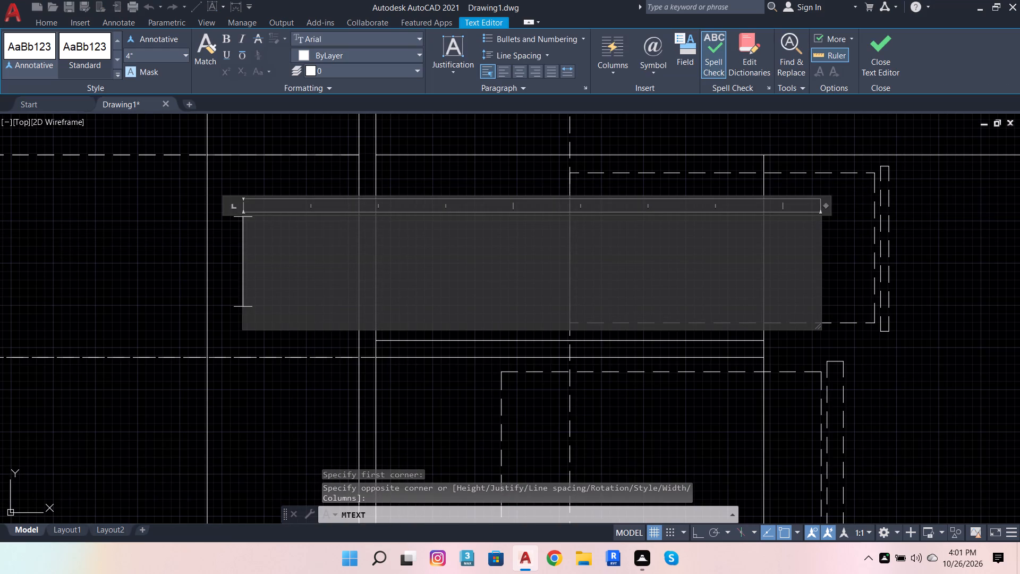
key(b)
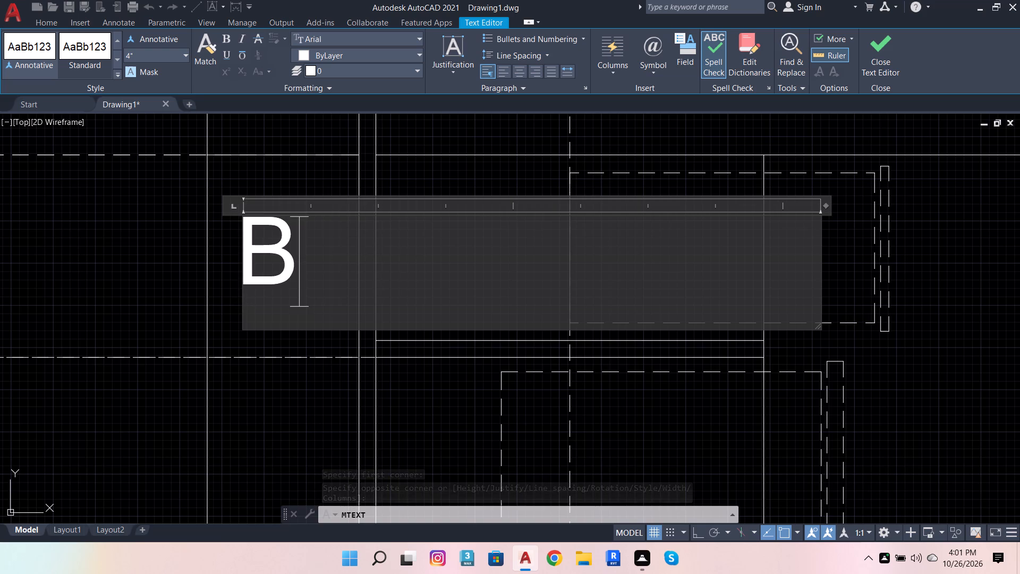
key(o)
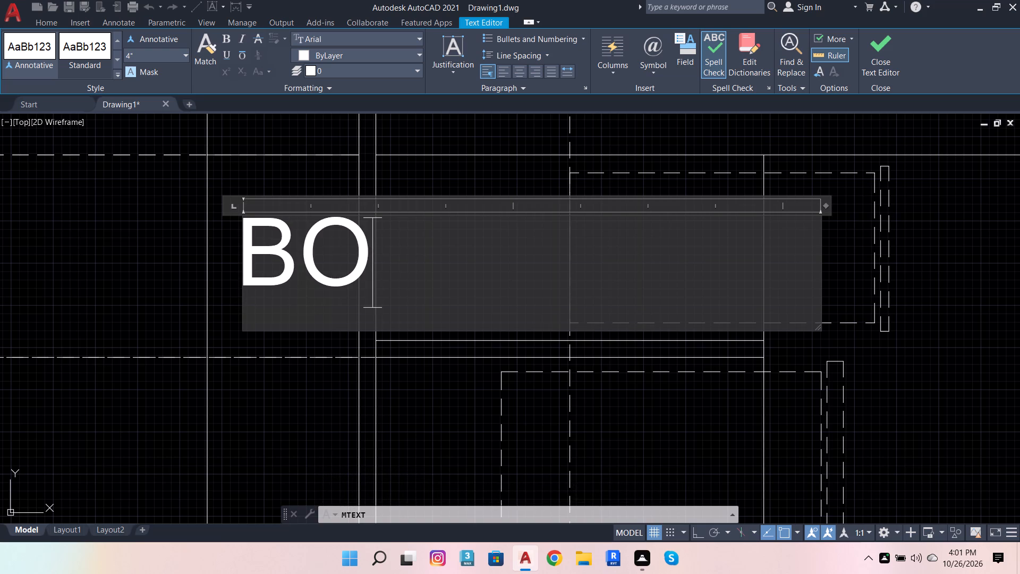
text(TLE)
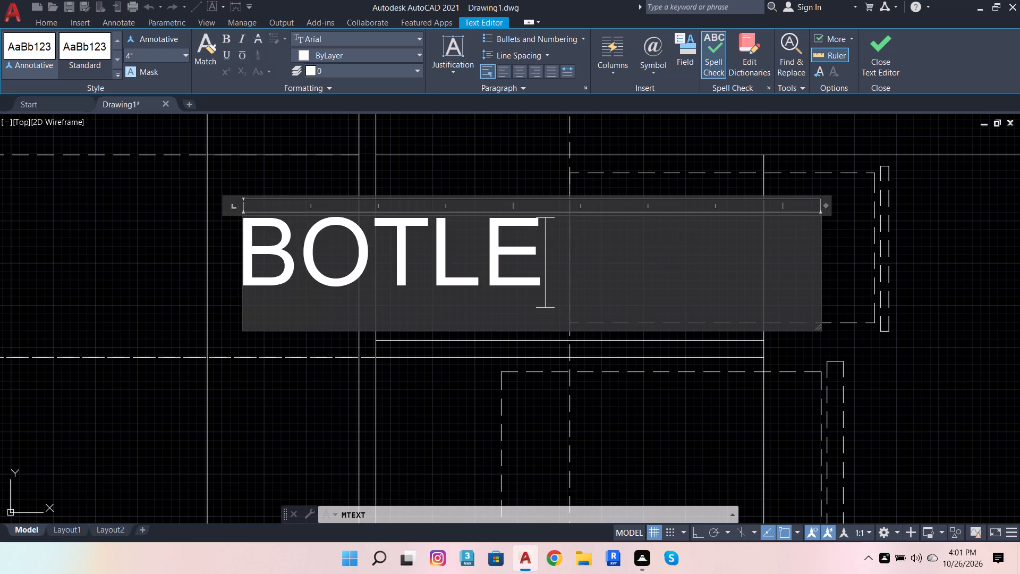
text(RACK)
scroll(756, 269, down, 3)
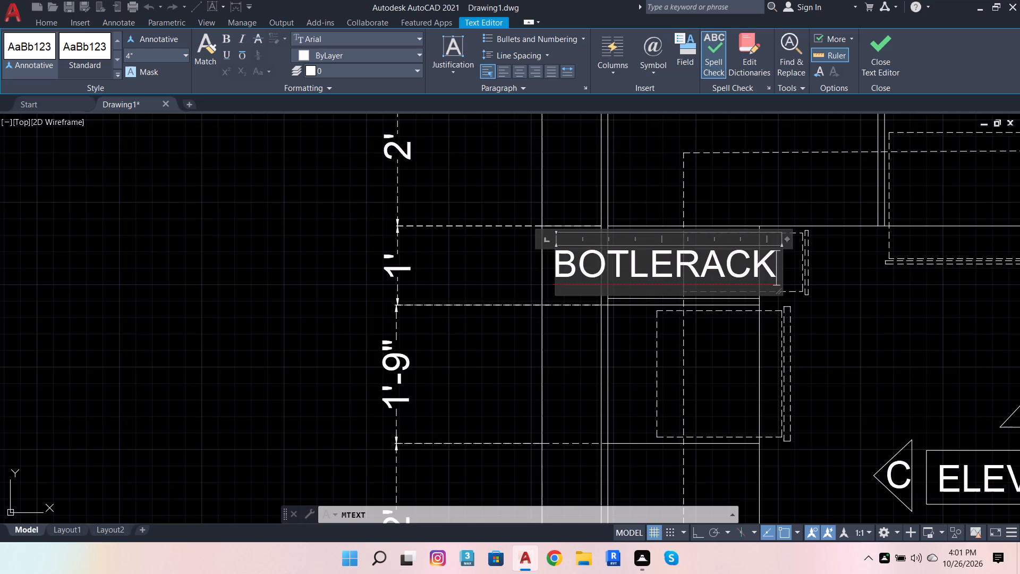
click(811, 278)
Add the multiline text label dual/magic corner in the plan's upper-left corner cabinet, widening its frame so it fits on one line.
scroll(722, 268, up, 1)
scroll(726, 291, down, 2)
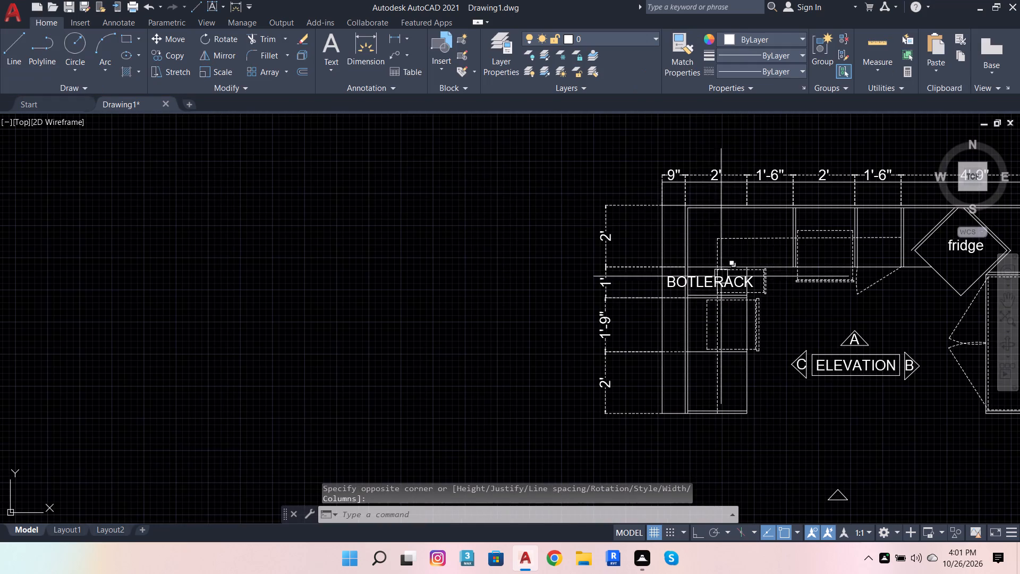
click(324, 48)
scroll(430, 276, down, 3)
scroll(491, 274, up, 4)
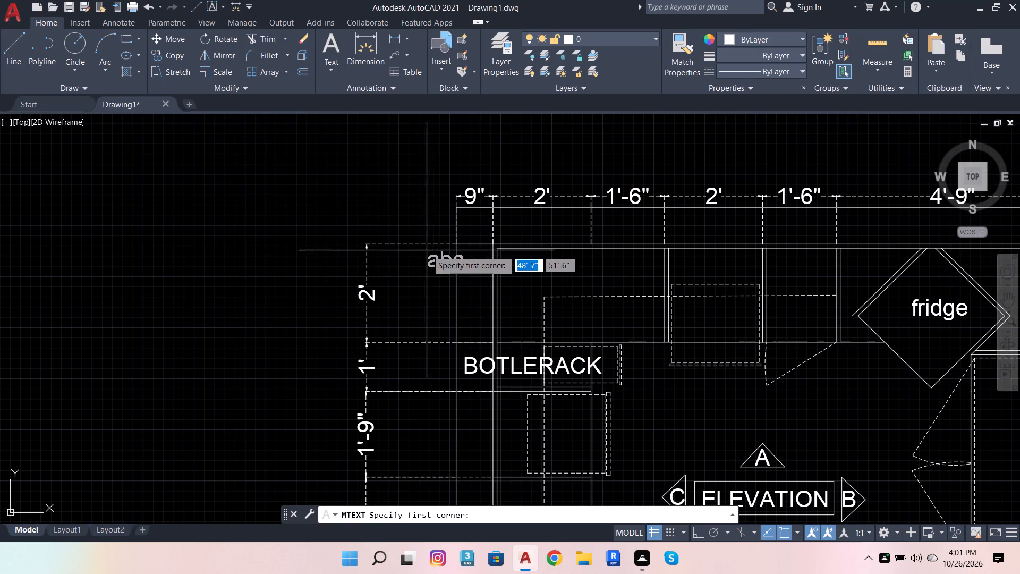
click(515, 260)
click(657, 276)
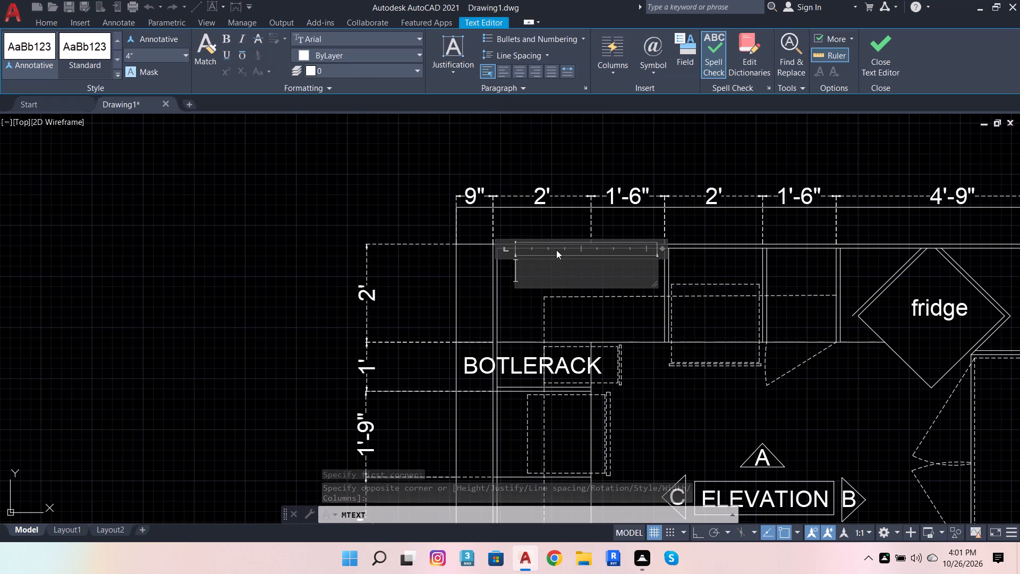
key(d)
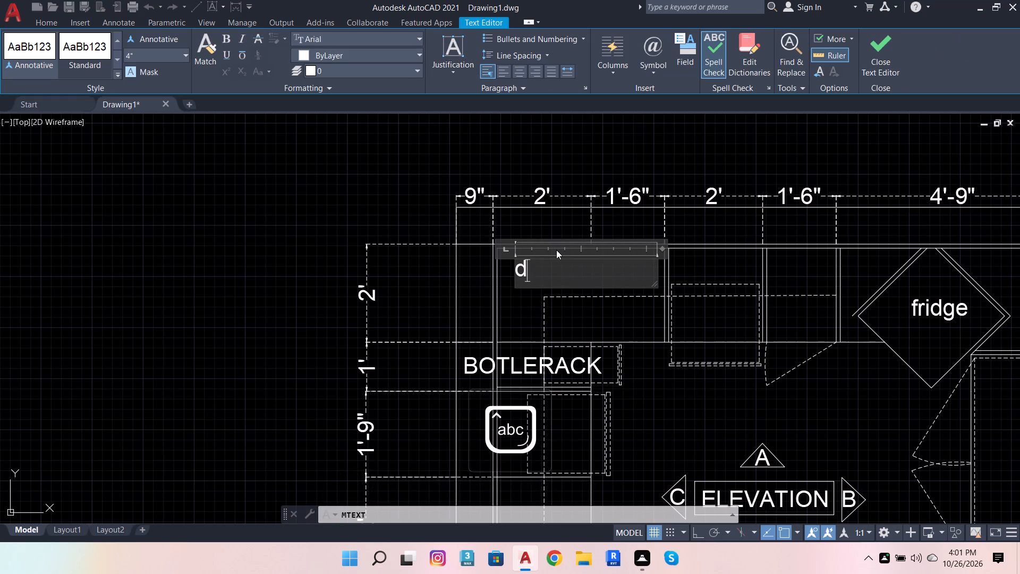
text(ual)
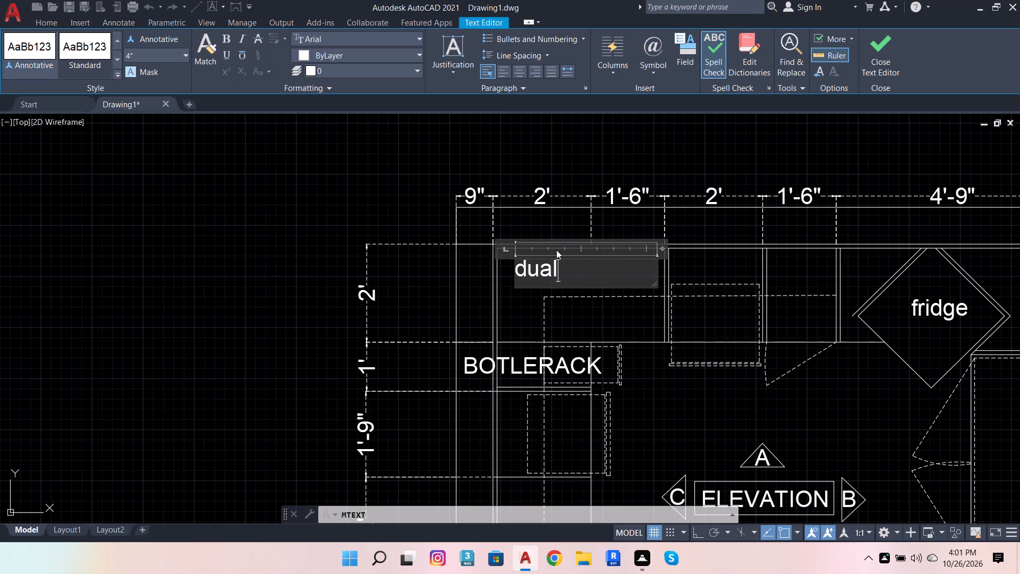
key(slash)
text(mag)
text(ic)
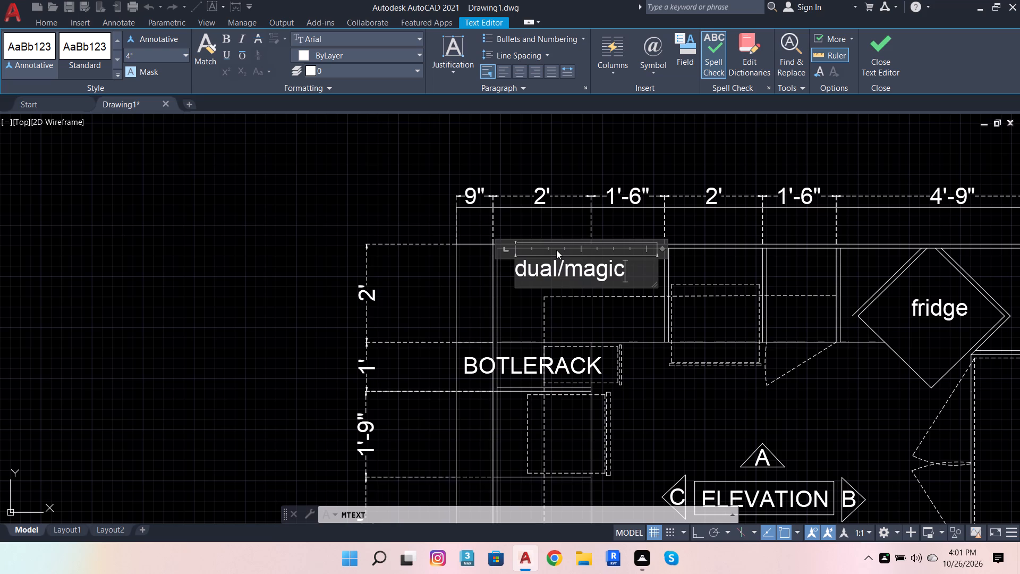
key(l)
key(BackSpace)
key(space)
text(co)
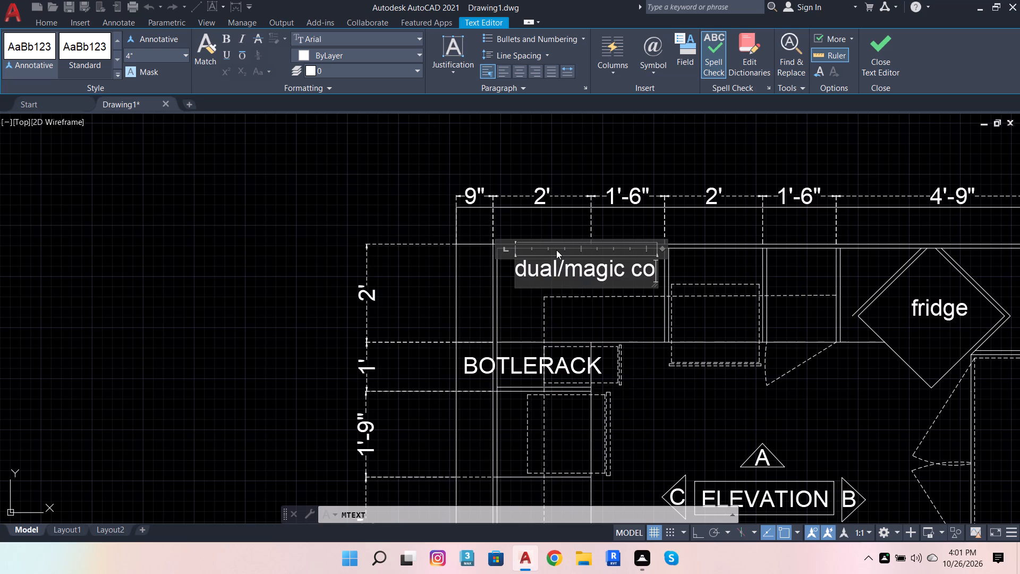
text(rnc)
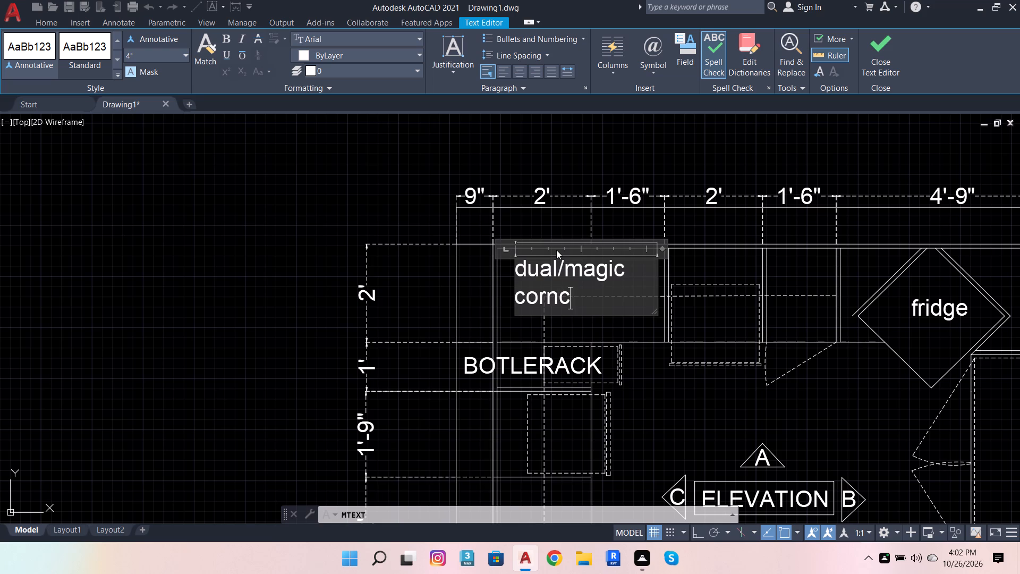
key(BackSpace)
text(er)
drag(656, 265, 712, 264)
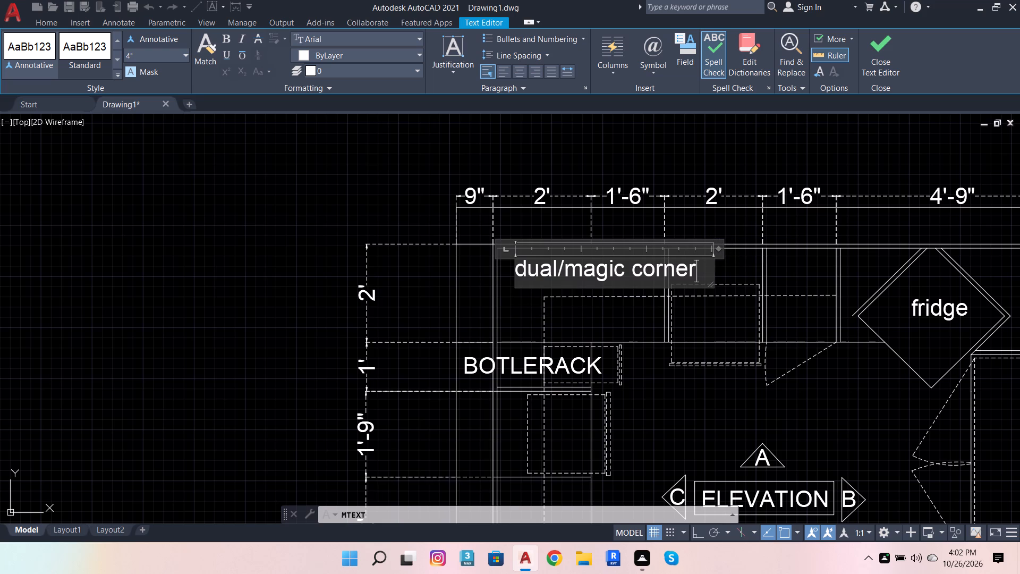
click(745, 266)
Move the dual/magic corner label slightly down and left to centre it in the corner cabinet.
click(689, 265)
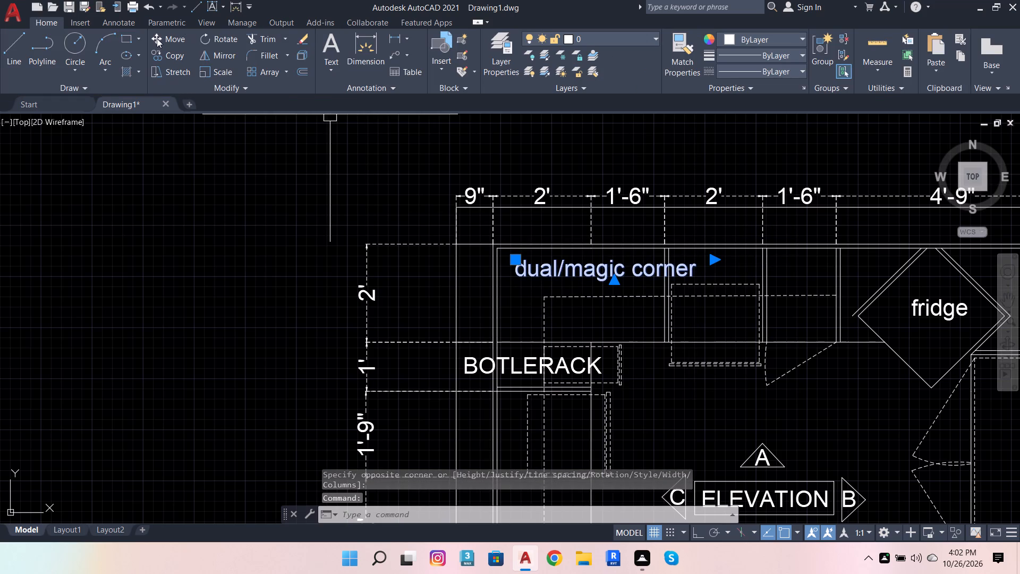
click(157, 39)
click(604, 255)
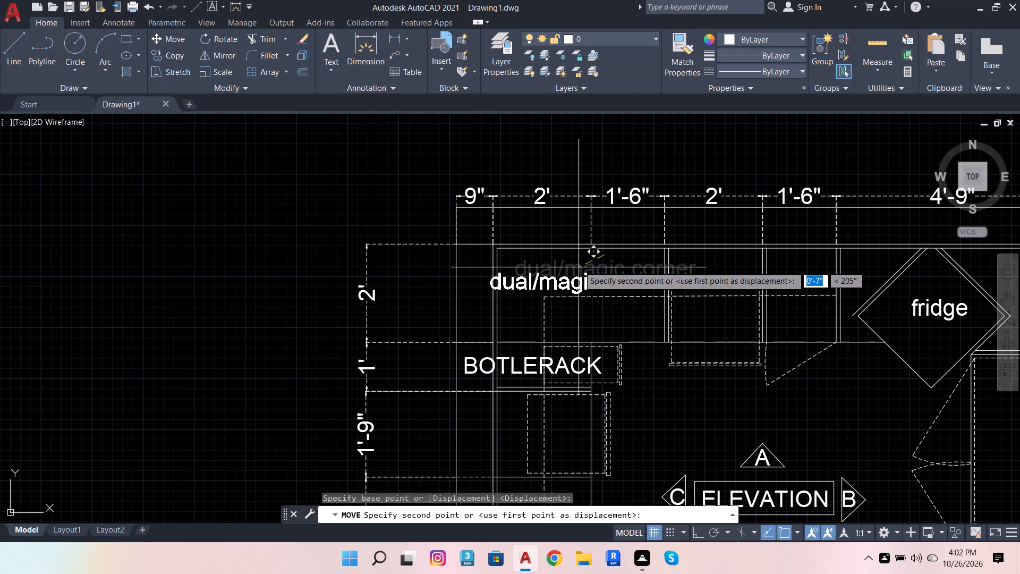
scroll(581, 263, up, 2)
click(569, 261)
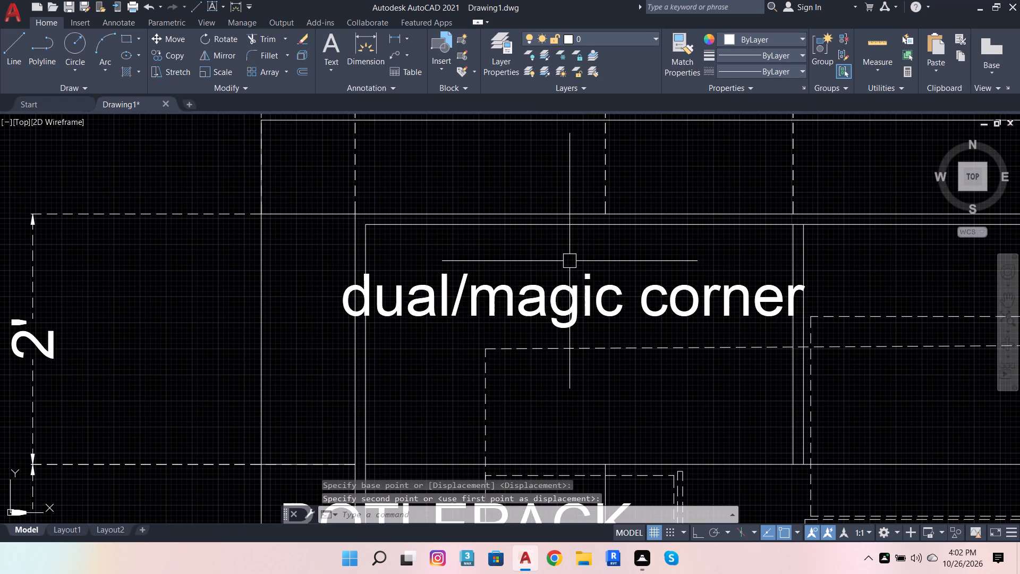
Add the multiline text label drawer inside the 2' wide drawer cabinet in the plan's upper run.
scroll(557, 281, down, 2)
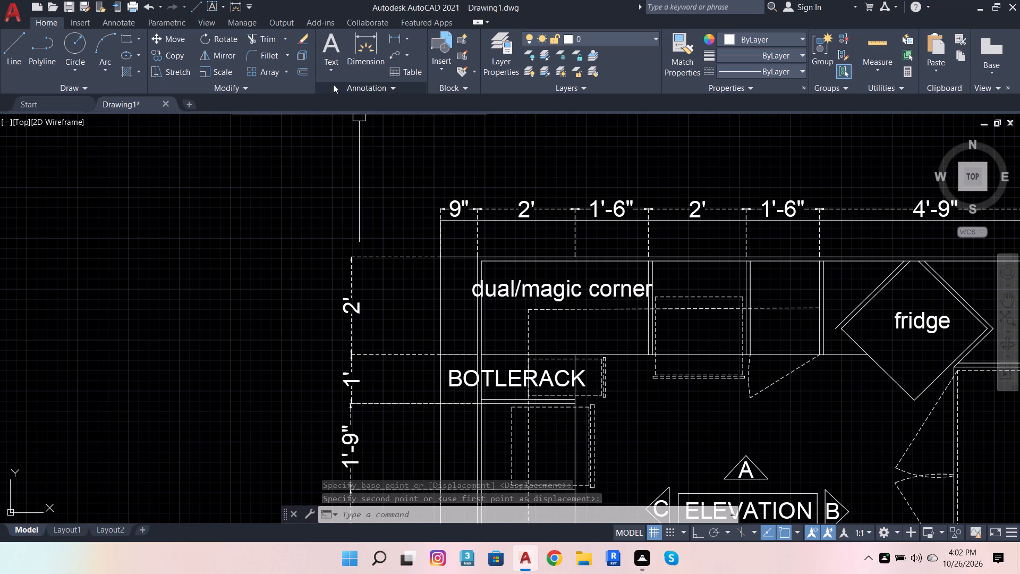
click(323, 48)
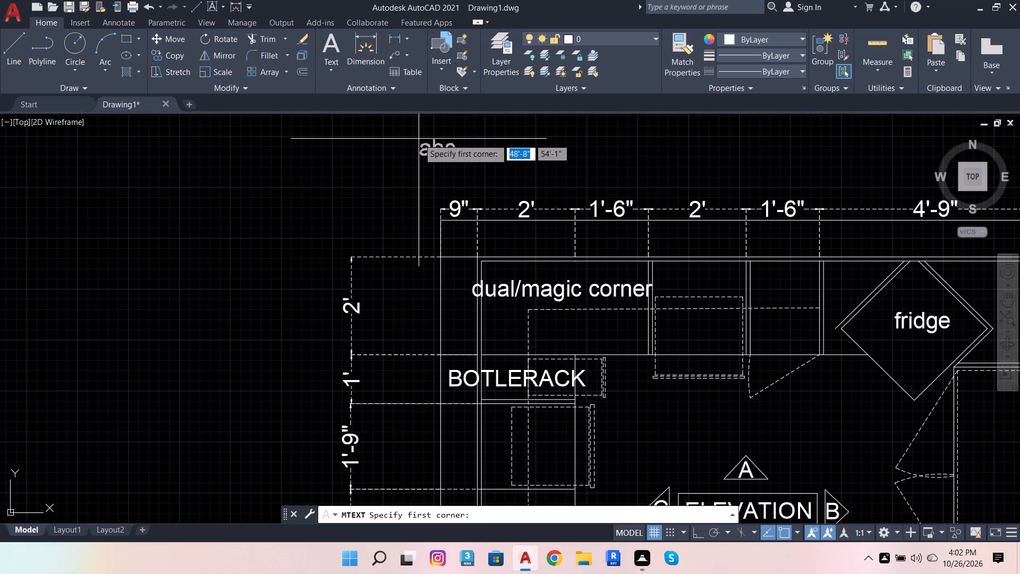
scroll(449, 153, down, 2)
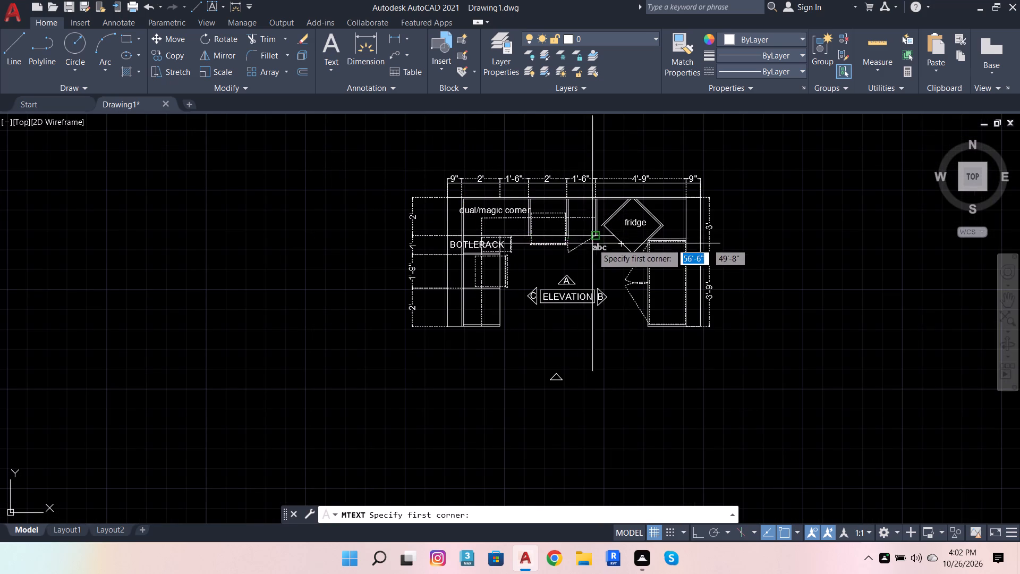
scroll(575, 213, up, 3)
scroll(441, 248, up, 2)
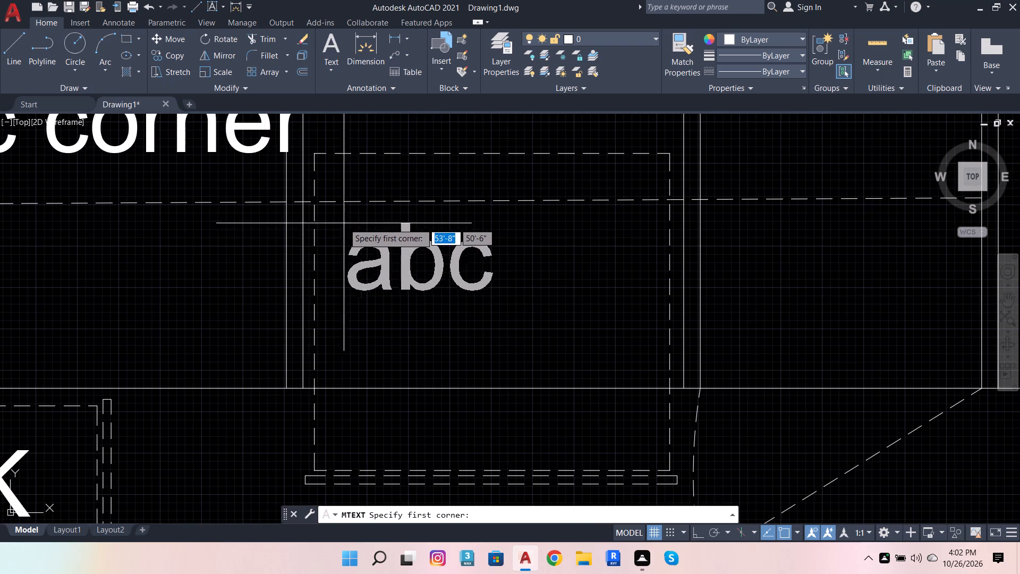
click(315, 199)
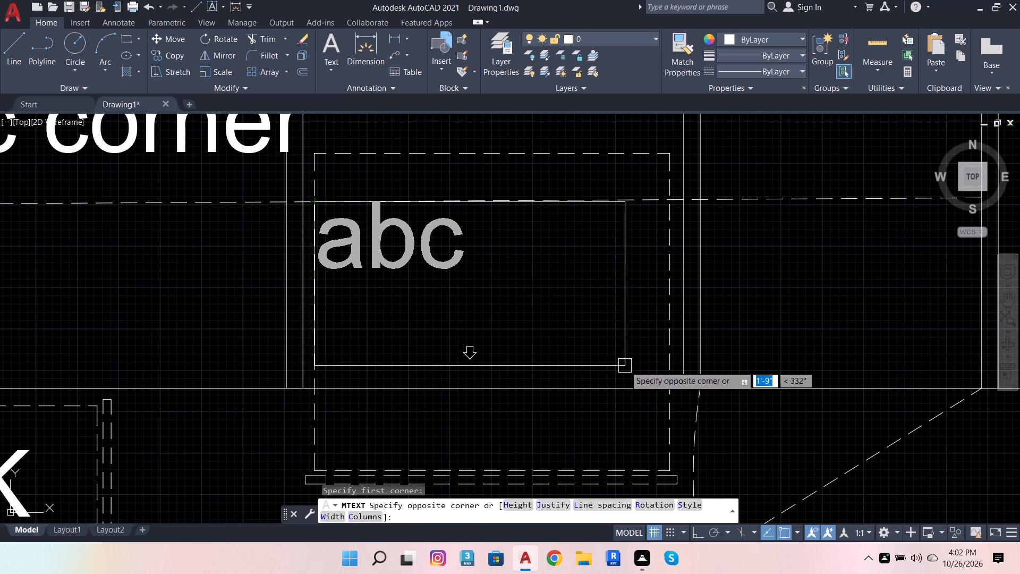
click(667, 384)
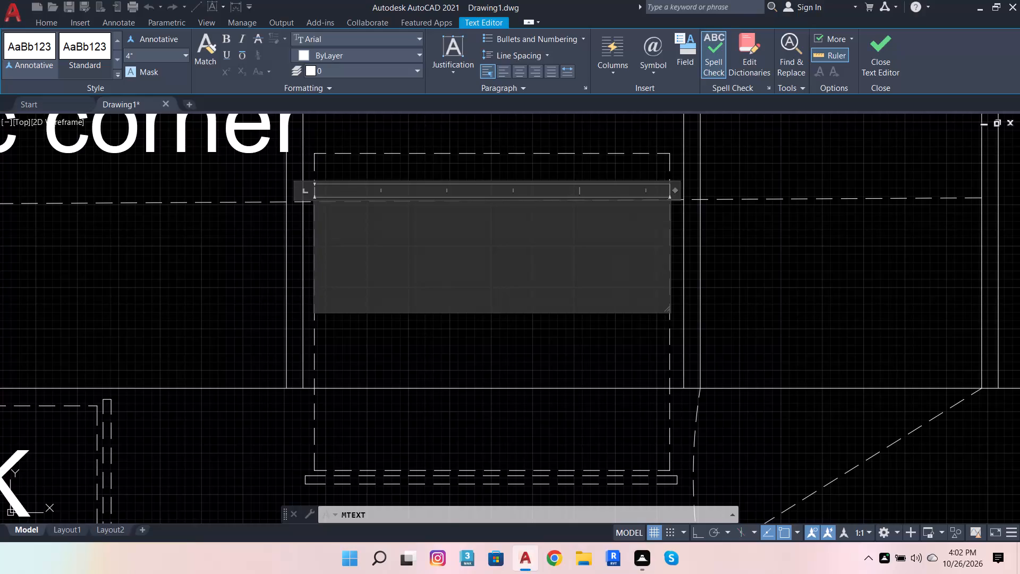
key(d)
text(rwa)
key(BackSpace)
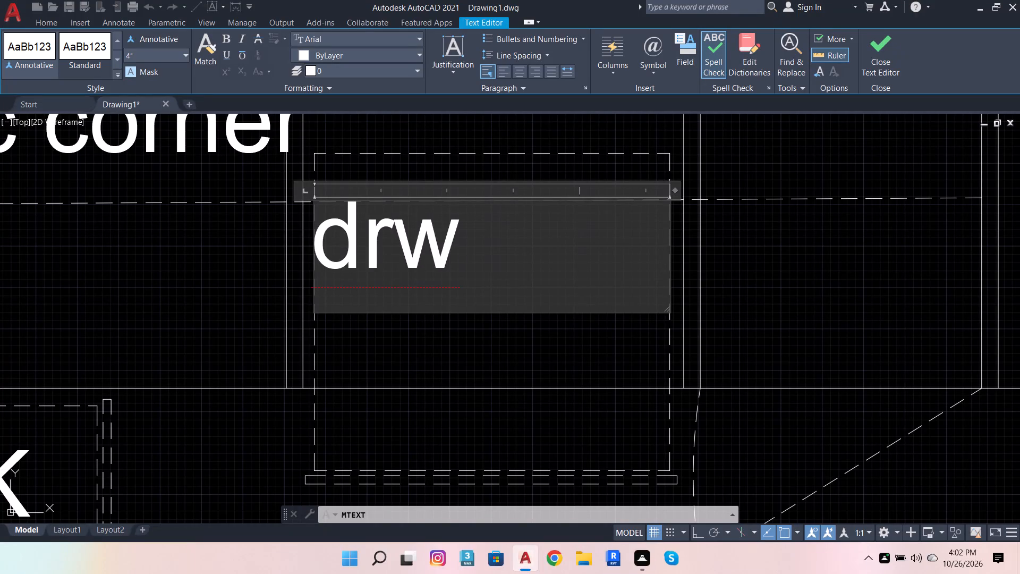
key(BackSpace)
text(ae)
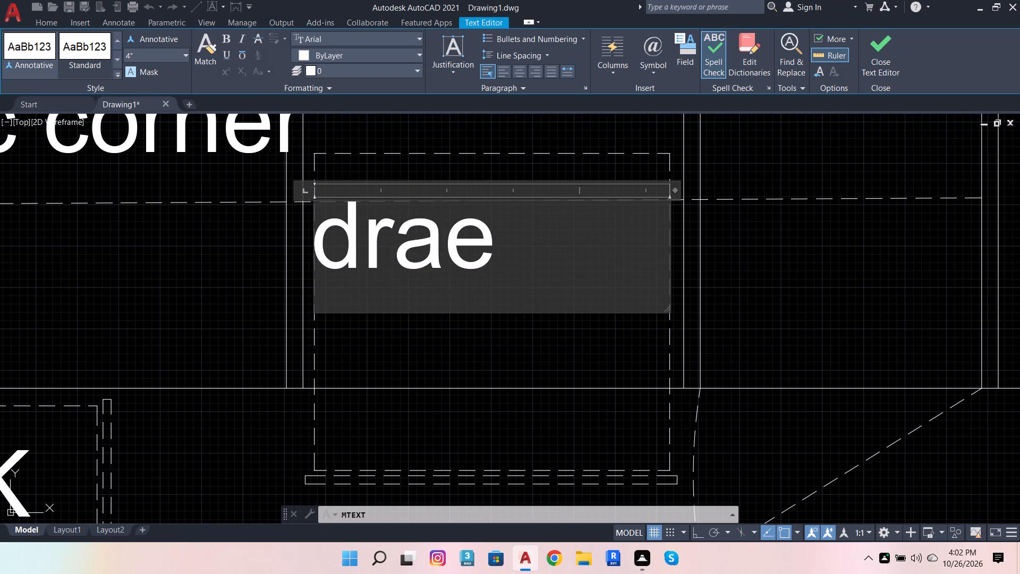
key(BackSpace)
text(wer)
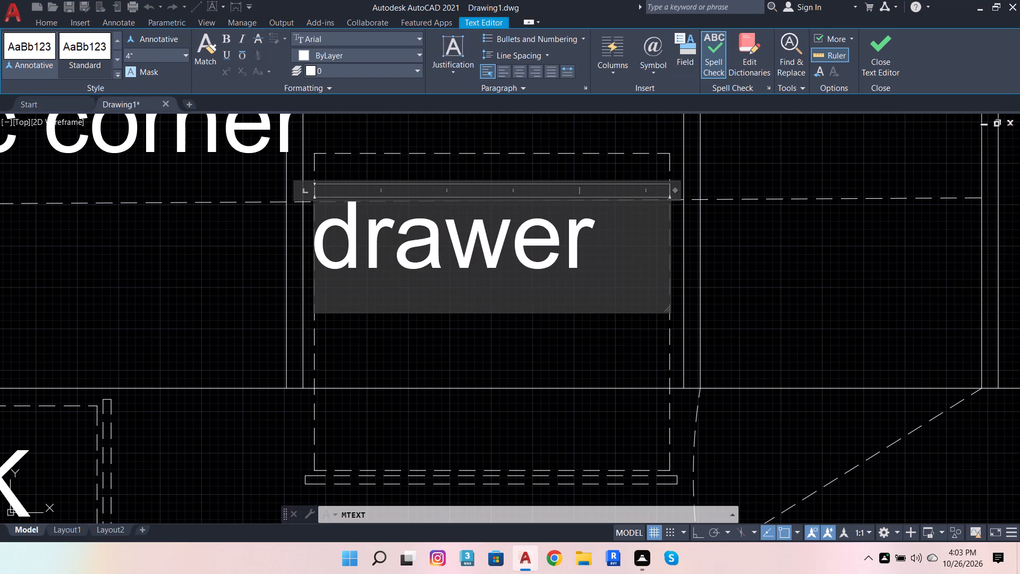
click(590, 370)
Add the multiline text label DOOR in the 1'-6" wide cabinet between the drawer cabinet and the fridge.
scroll(531, 255, down, 5)
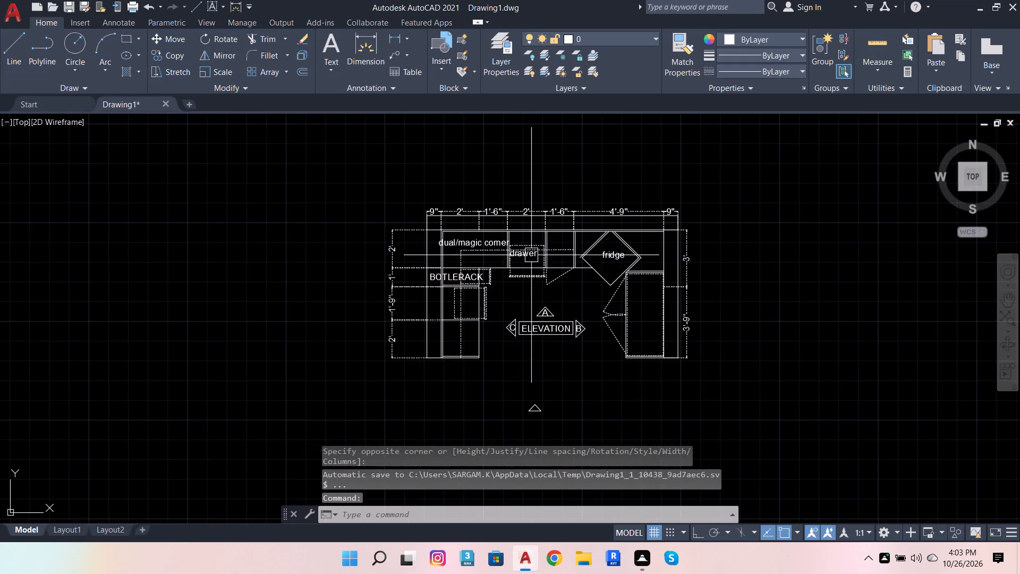
scroll(593, 265, up, 3)
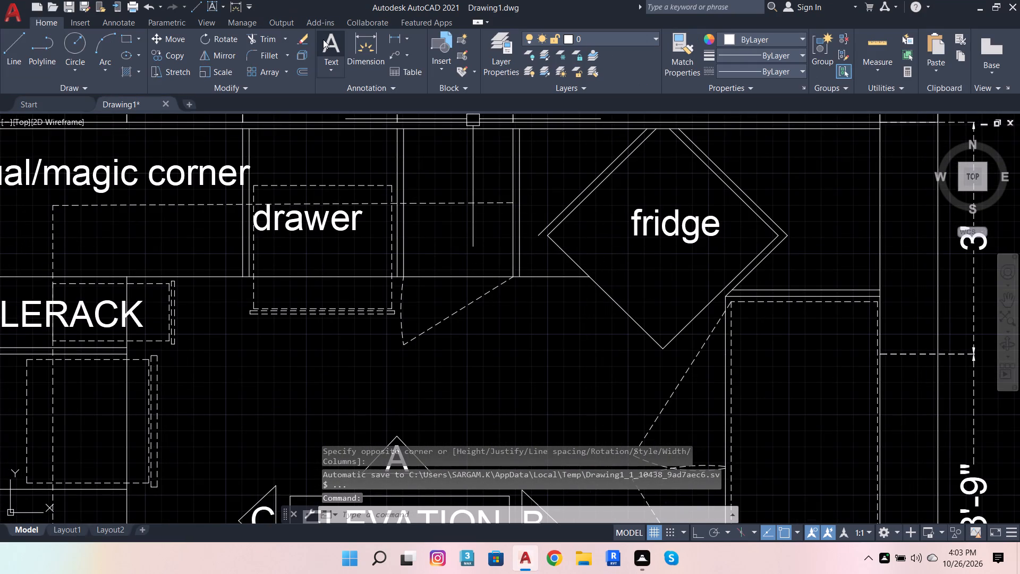
click(324, 40)
scroll(443, 223, up, 3)
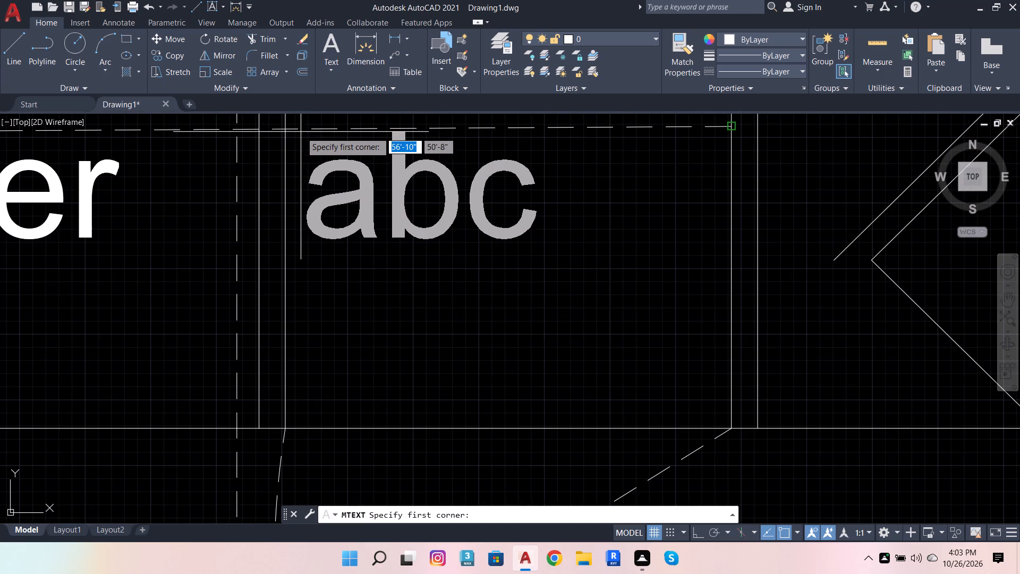
click(295, 132)
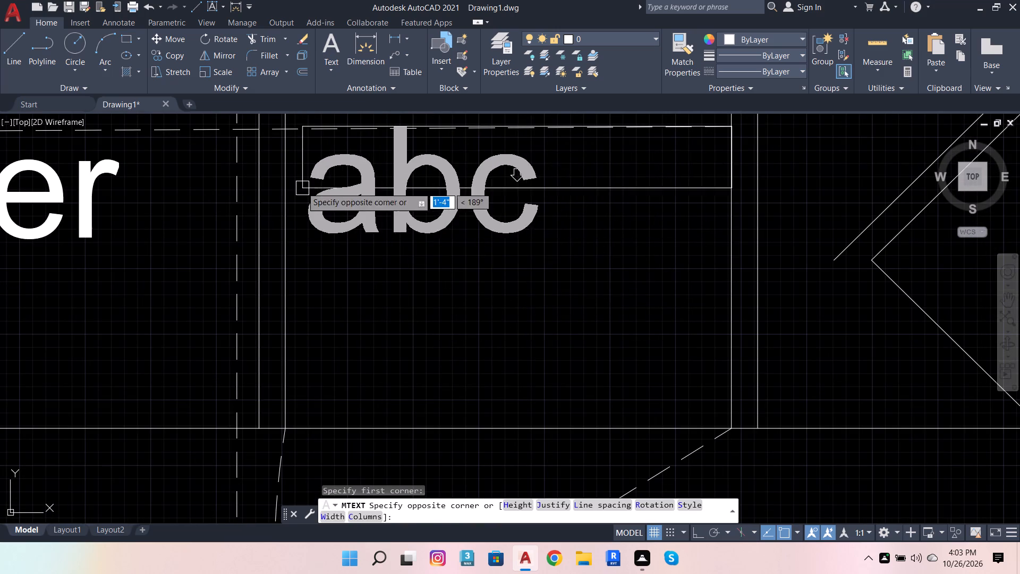
click(293, 318)
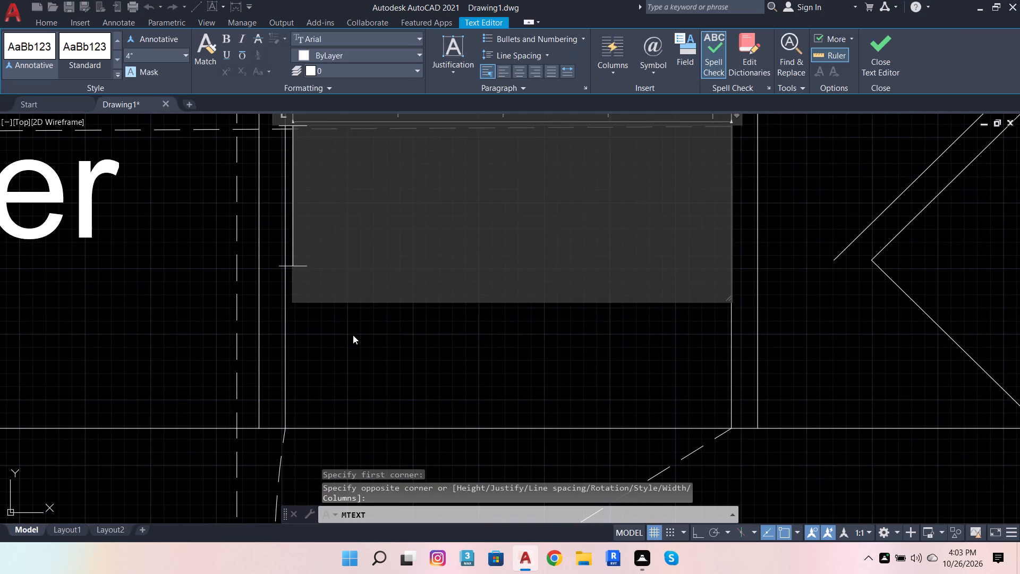
scroll(401, 363, down, 2)
scroll(431, 329, up, 1)
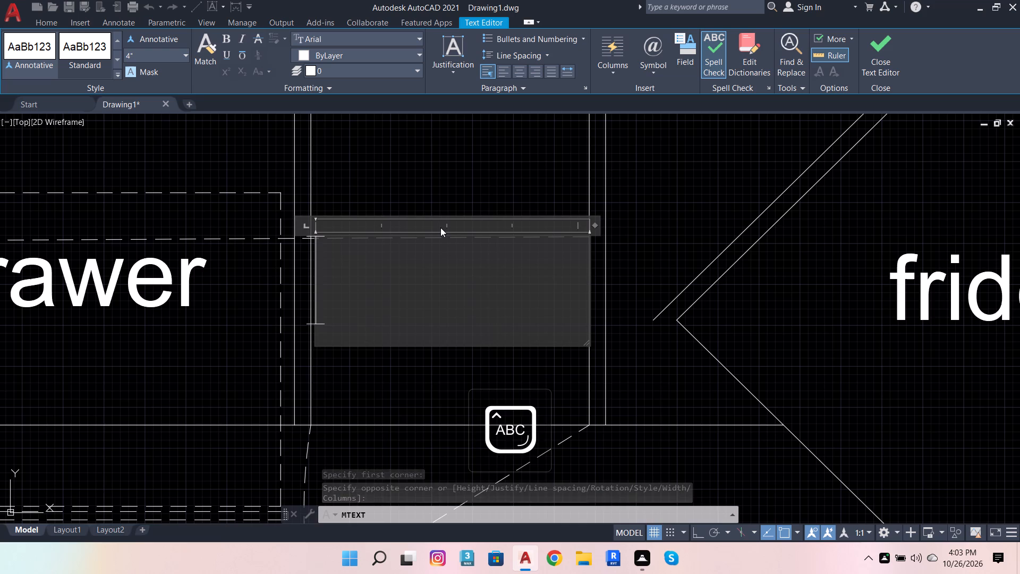
text(DOO)
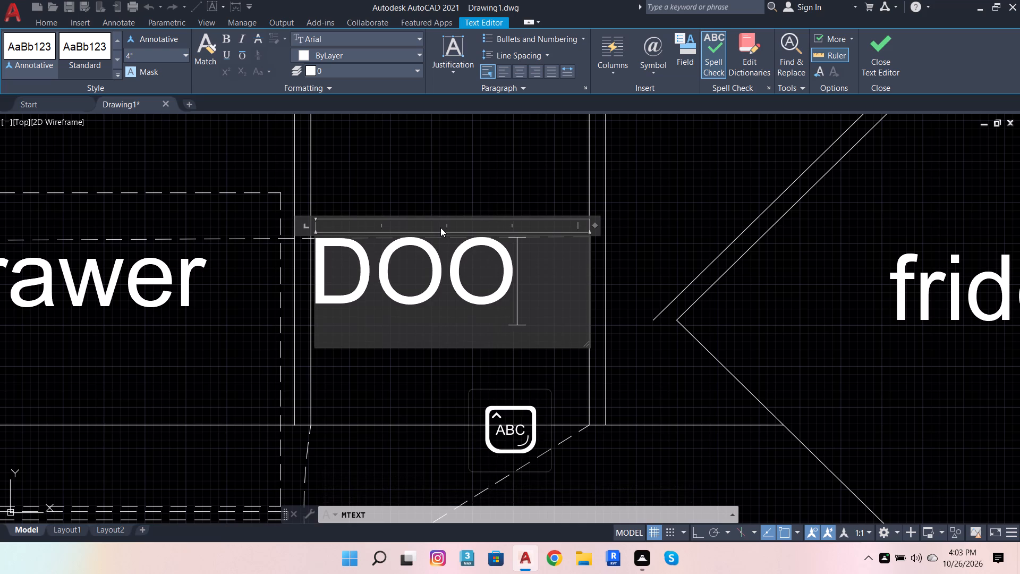
key(r)
scroll(503, 205, down, 3)
click(556, 325)
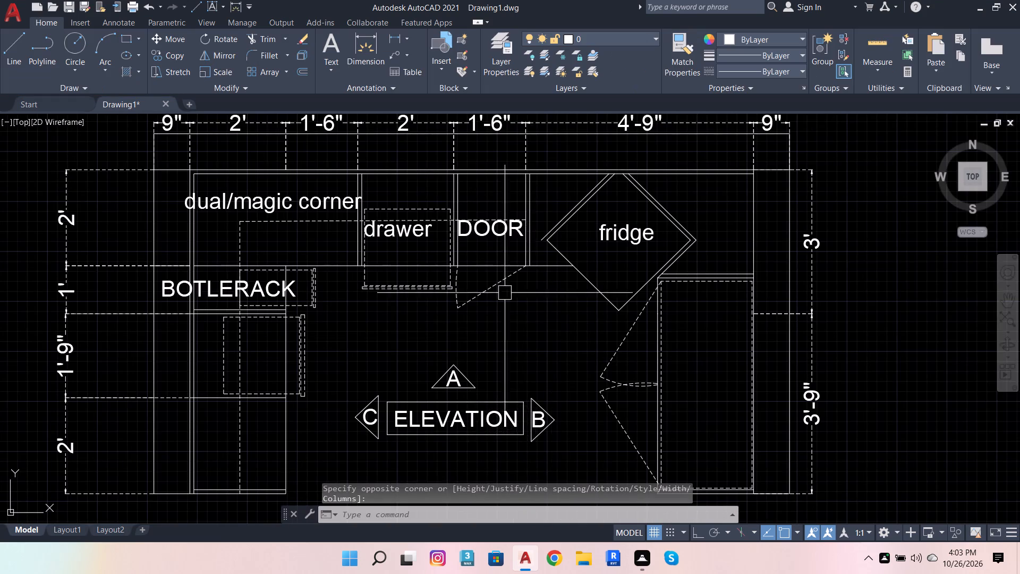
Copy the drawer label from the upper run to the empty space just below the plan's left run.
scroll(474, 282, down, 2)
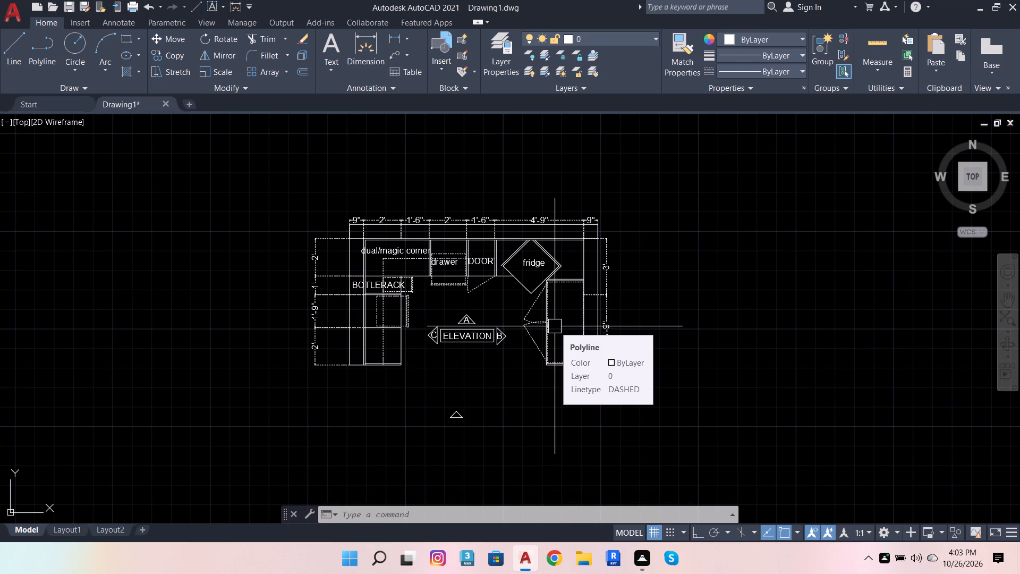
scroll(433, 256, up, 3)
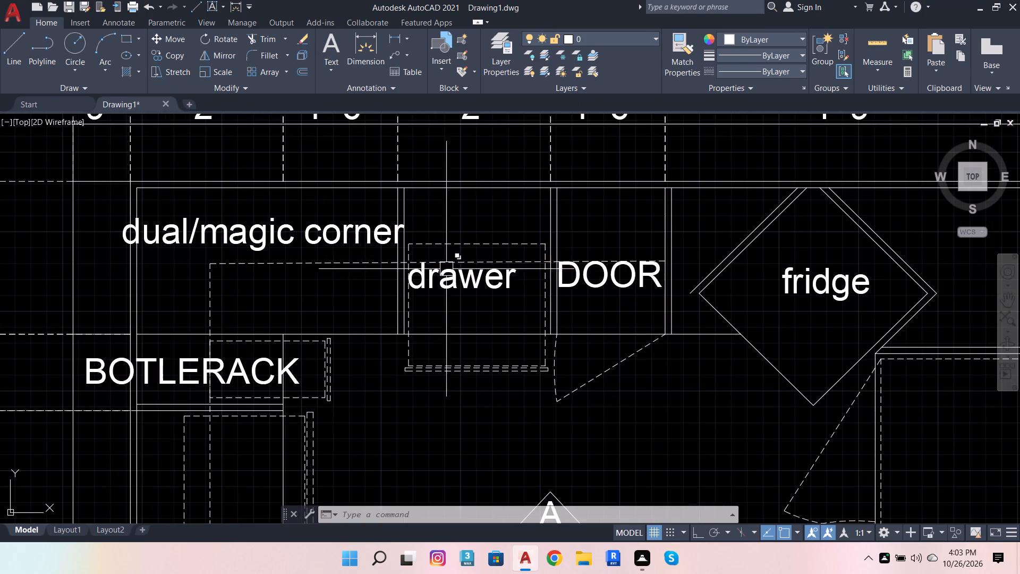
click(450, 276)
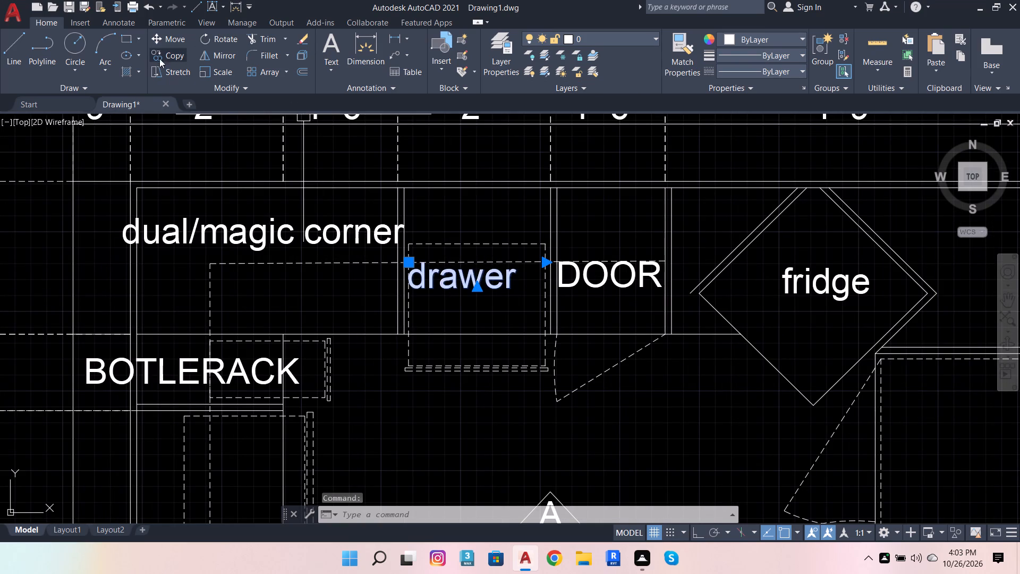
click(162, 54)
click(467, 281)
scroll(465, 291, down, 3)
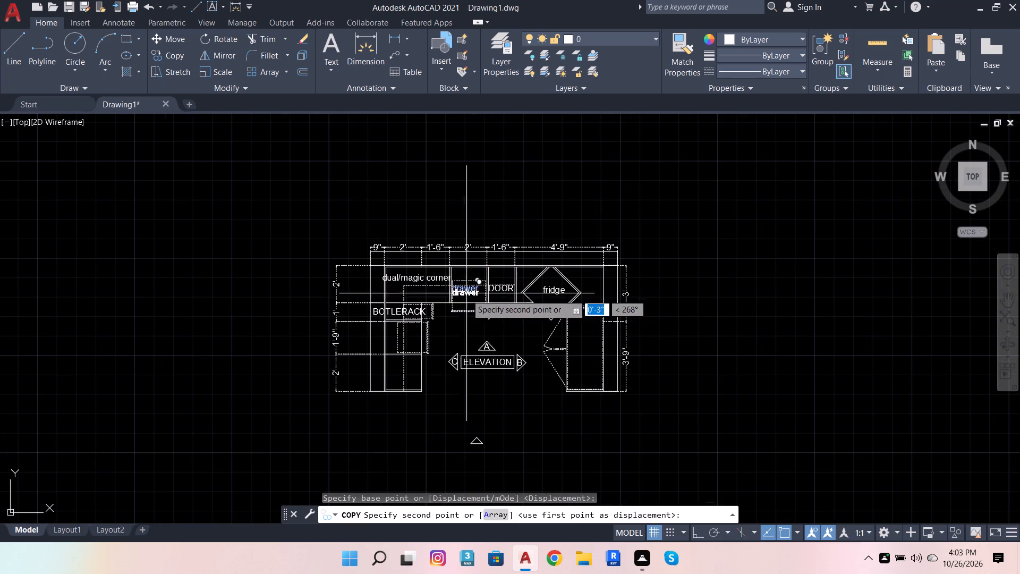
scroll(428, 395, up, 2)
click(414, 438)
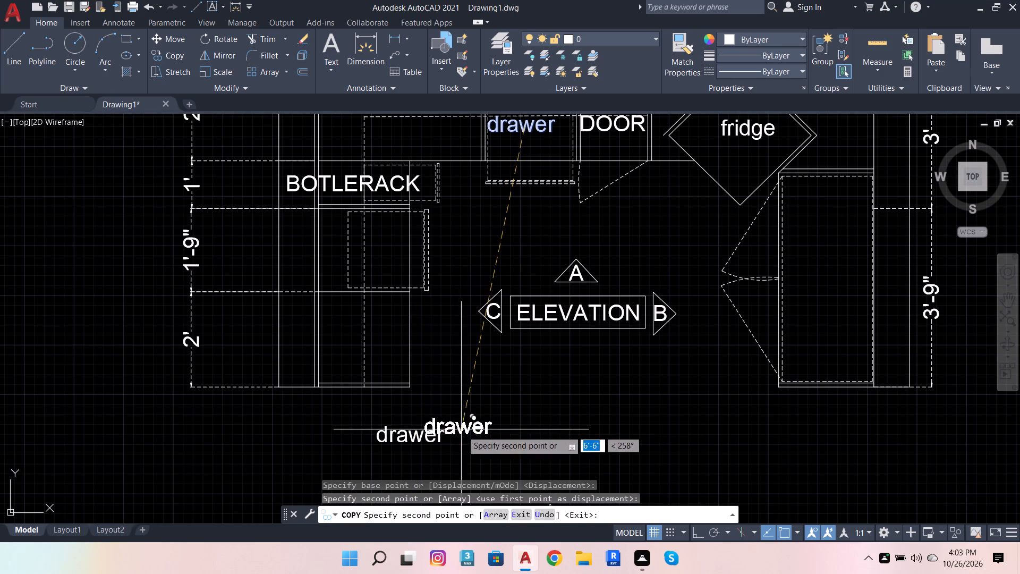
key(Escape)
key(Escape)
Rotate the copied drawer label 90° with Ortho on so that it reads vertically.
click(416, 429)
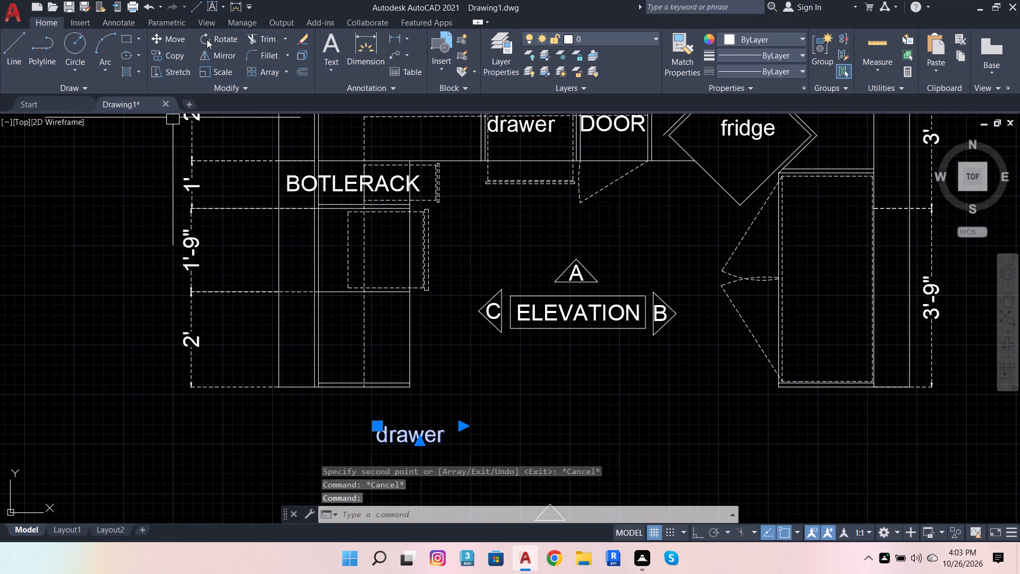
click(207, 39)
click(384, 427)
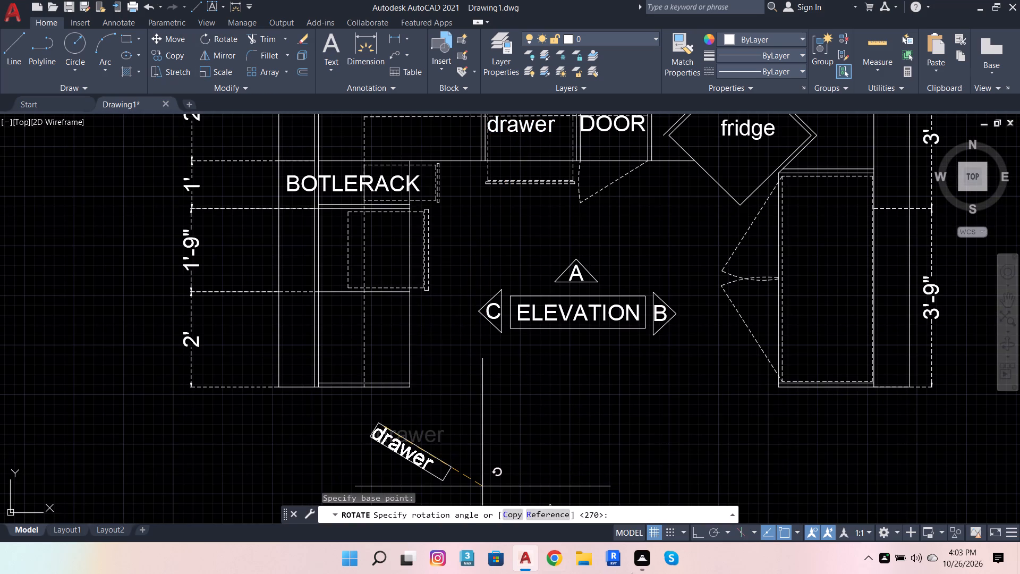
click(698, 536)
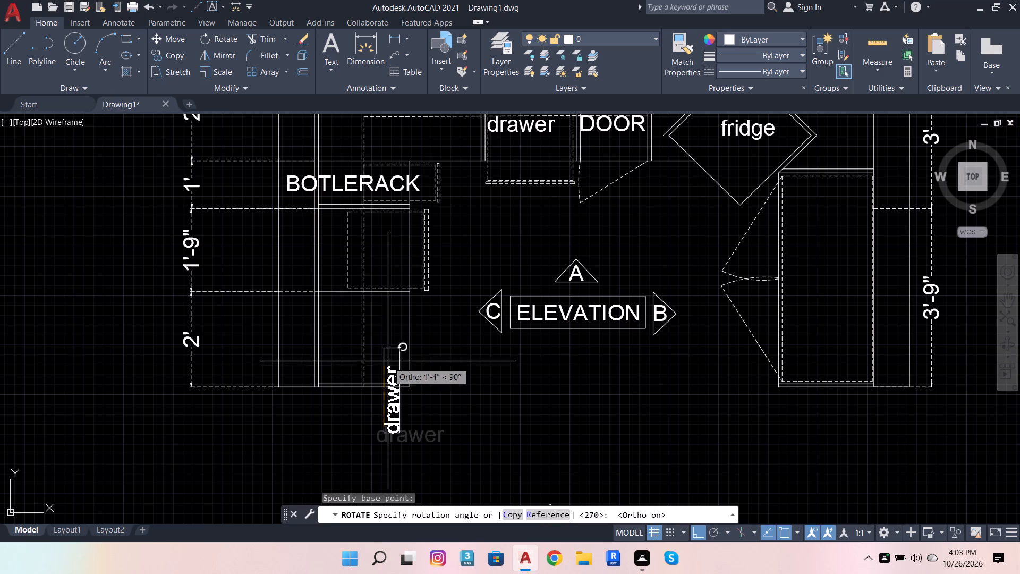
click(390, 360)
Move the vertical drawer label straight up into the 1'-9" drawer cabinet in the plan's left run.
click(392, 429)
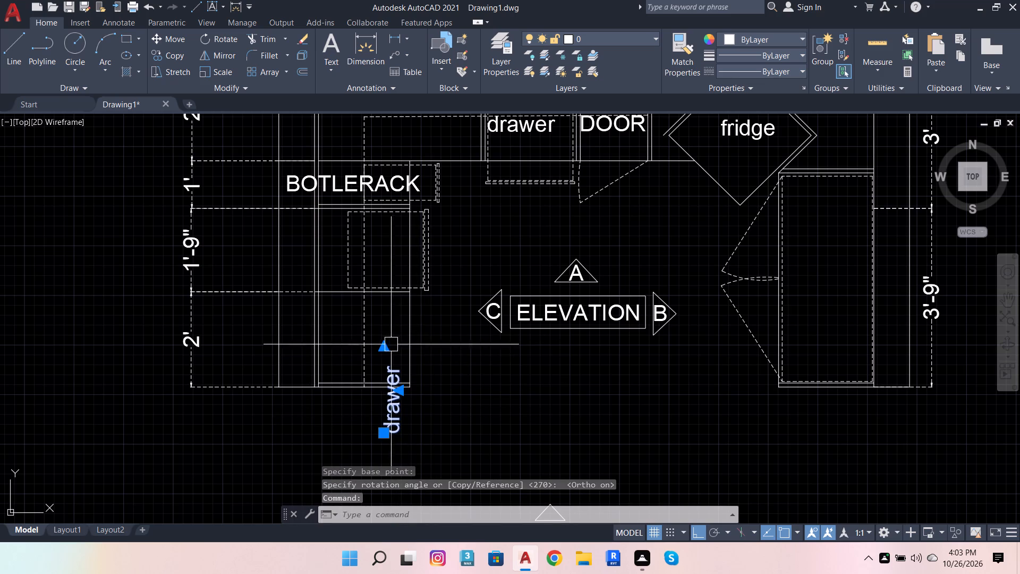
click(167, 38)
click(402, 429)
scroll(401, 258, up, 2)
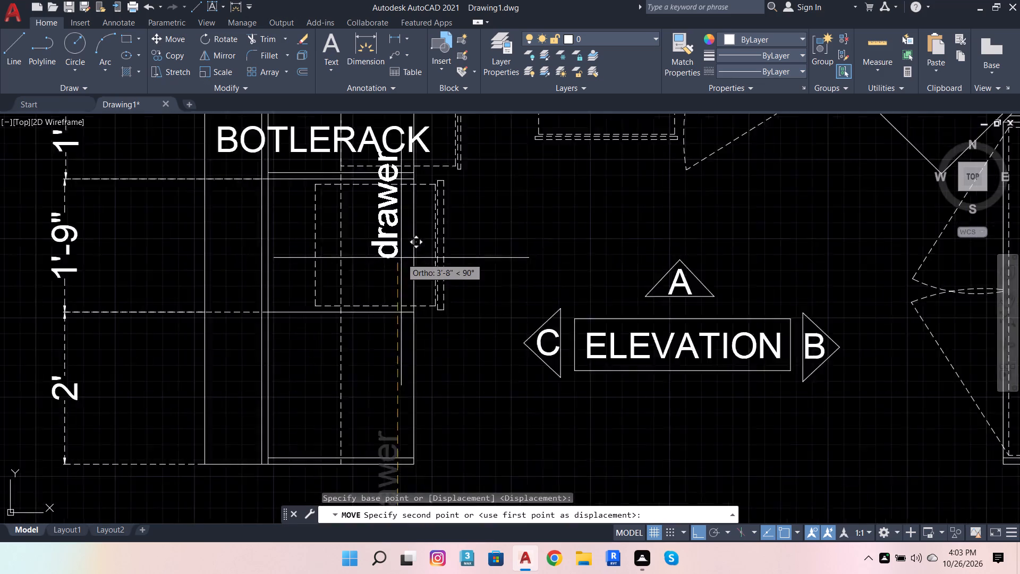
scroll(401, 258, up, 1)
click(366, 347)
Create a multiline text box in the empty space below the kitchen plan and centre its paragraph alignment.
scroll(414, 364, down, 5)
scroll(405, 389, up, 1)
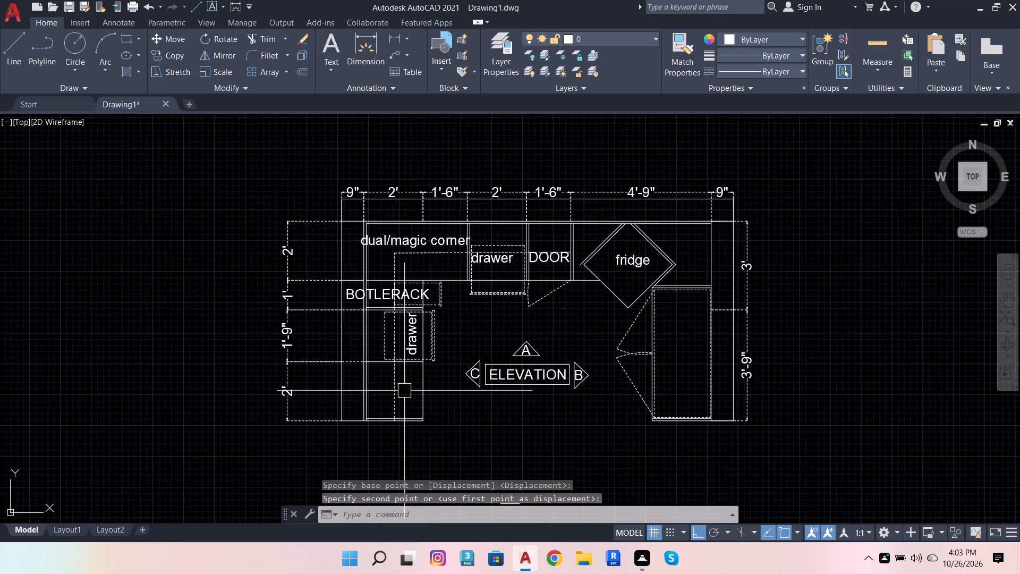
scroll(404, 391, up, 1)
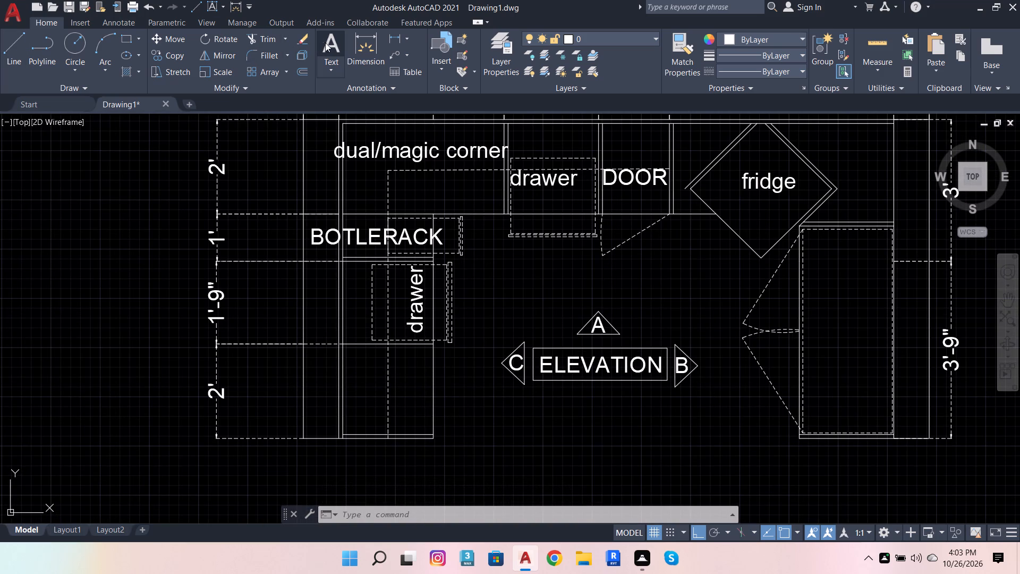
drag(331, 43, 336, 40)
scroll(397, 133, down, 3)
scroll(371, 239, up, 2)
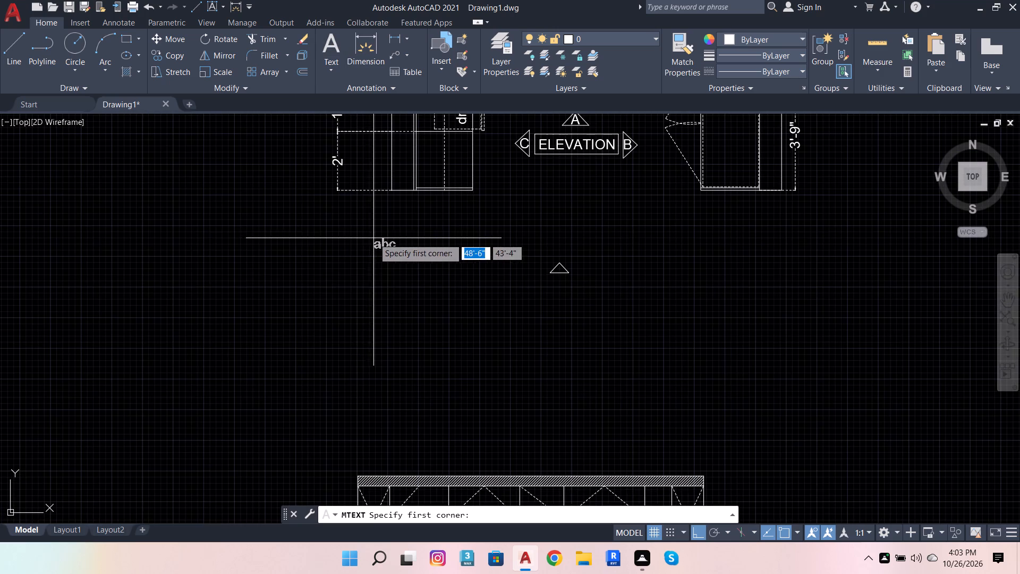
click(331, 235)
click(630, 303)
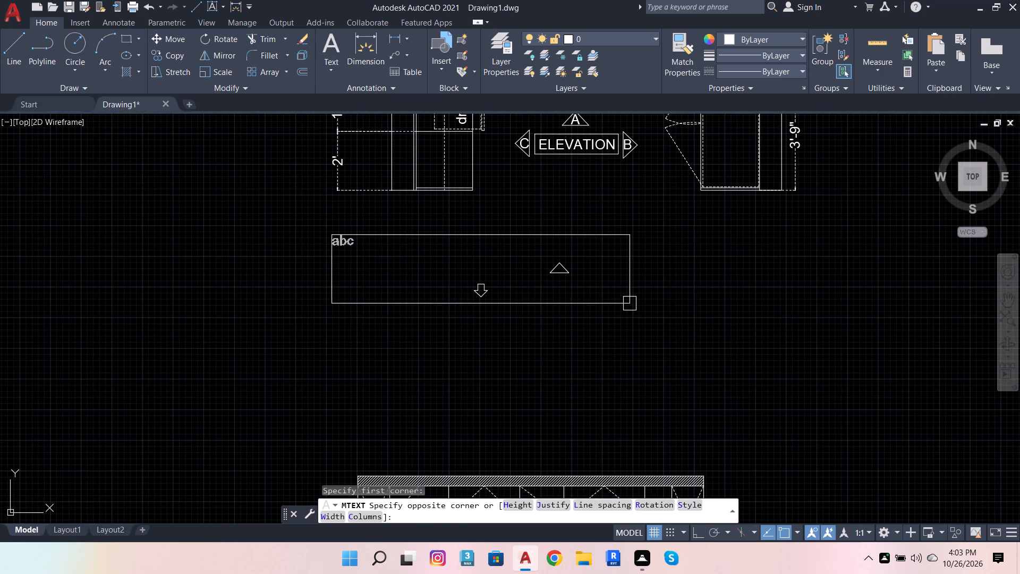
scroll(550, 260, up, 4)
scroll(613, 303, down, 4)
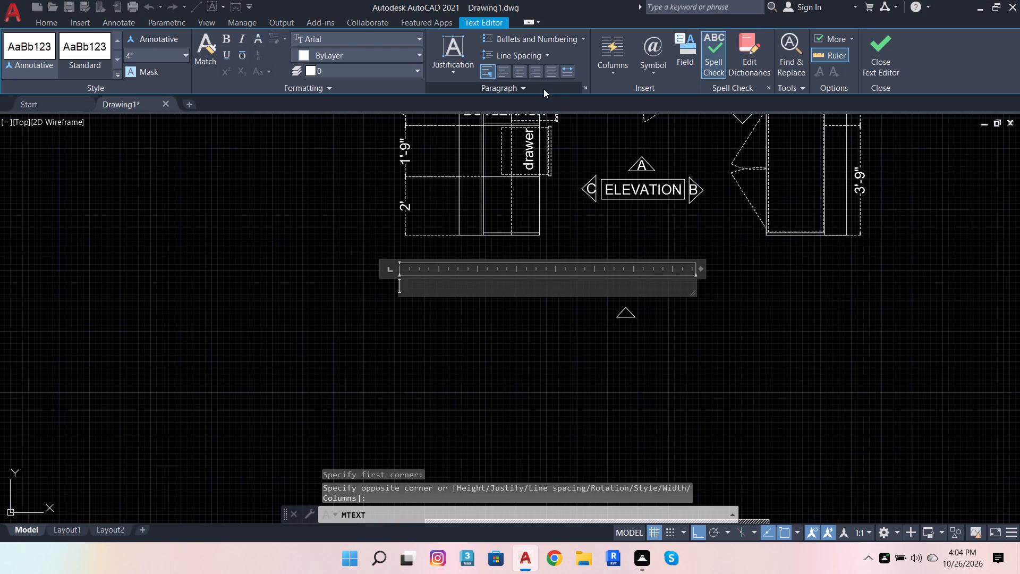
click(524, 74)
click(490, 283)
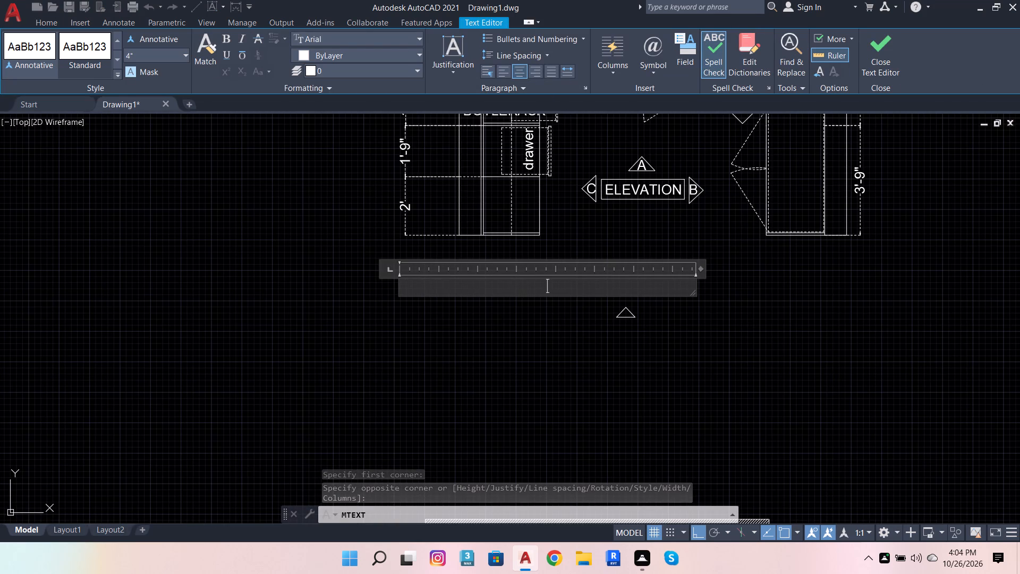
Enter the plan title on two lines, BASE GROUND and LAYOUT PLAN, and finish the text.
key(b)
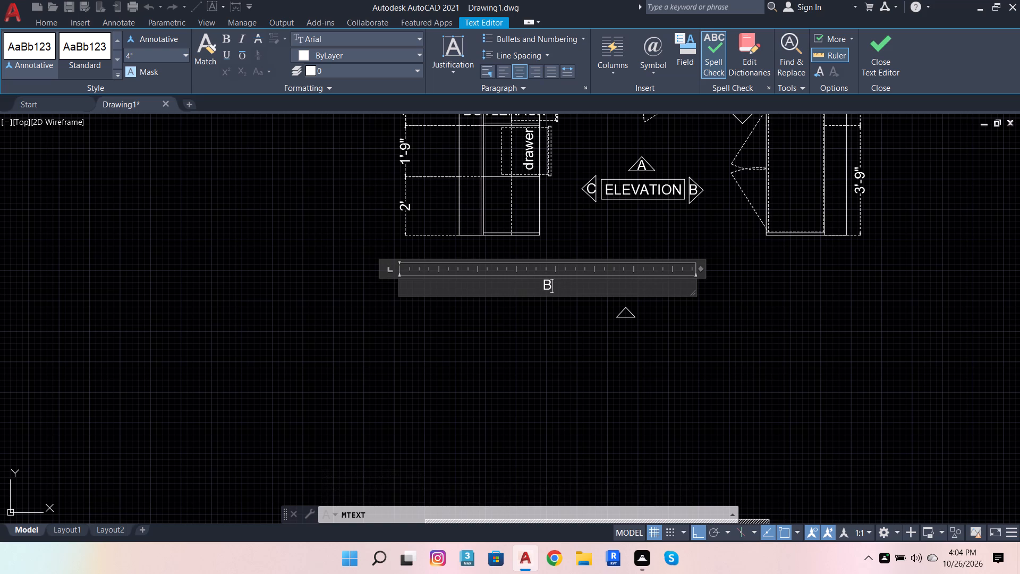
text(ASR)
key(BackSpace)
text(E)
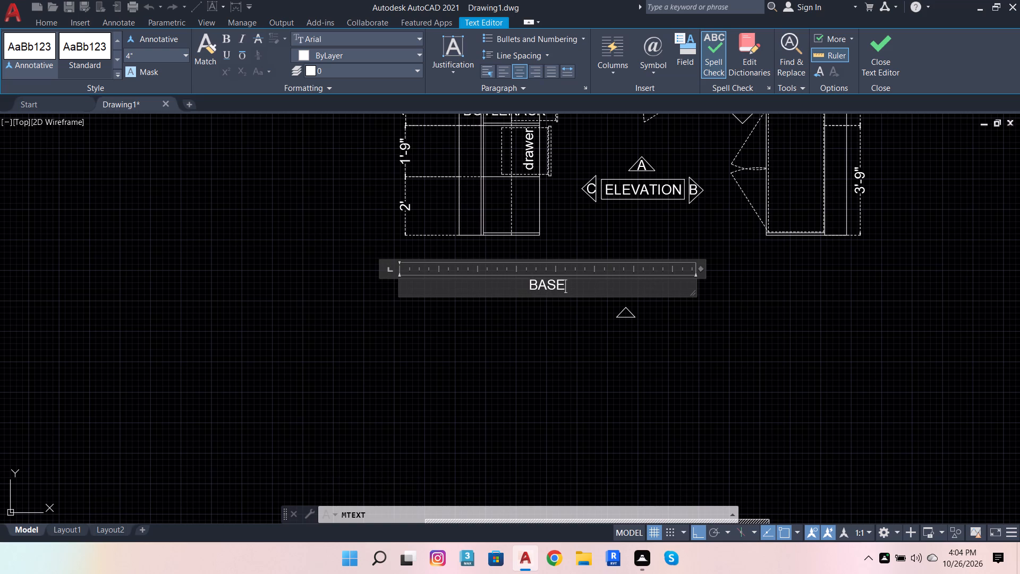
key(space)
text(GROUND)
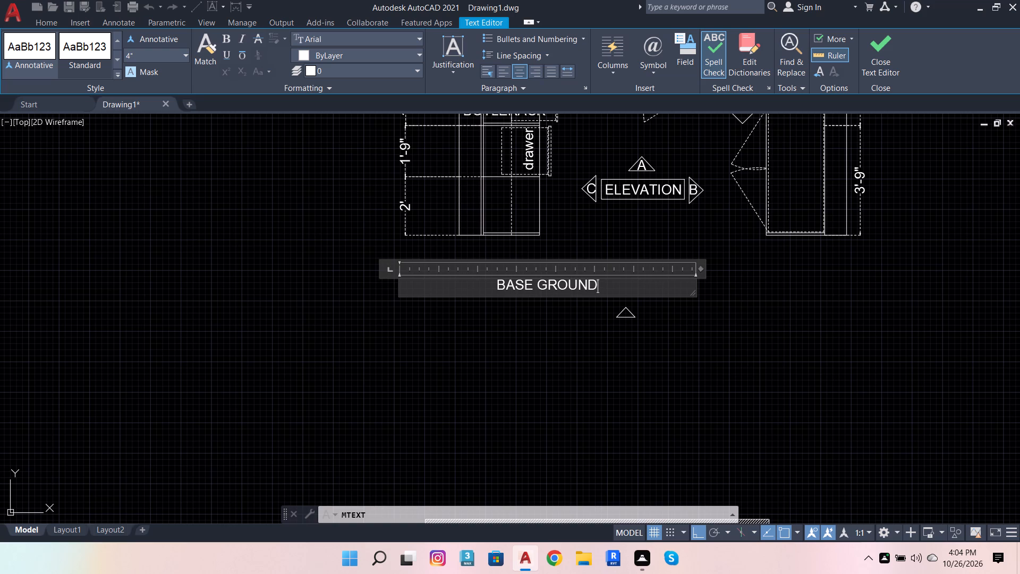
key(Return)
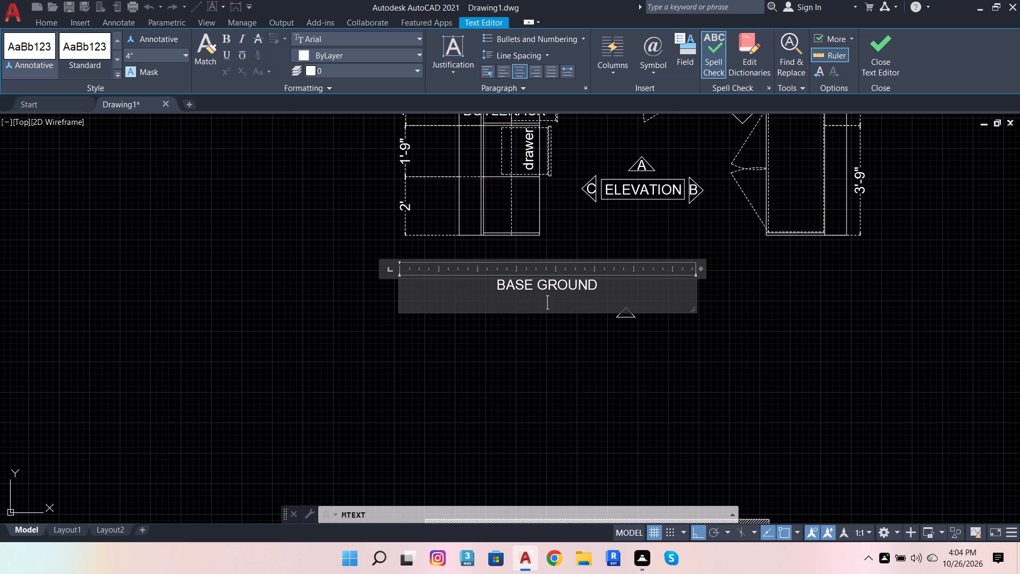
key(l)
text(AYOUT)
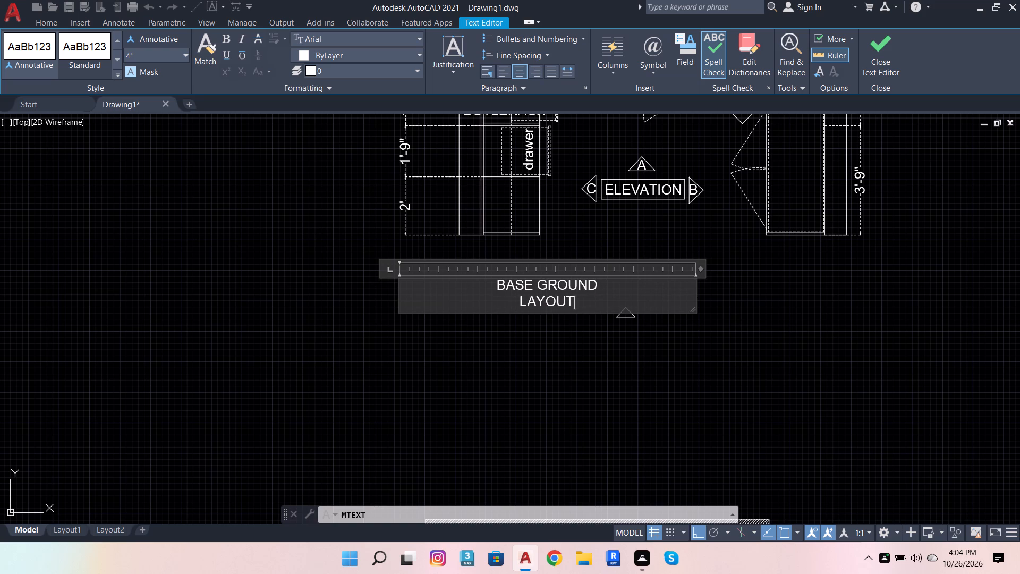
key(space)
key(bracketleft)
key(BackSpace)
text(PLAN)
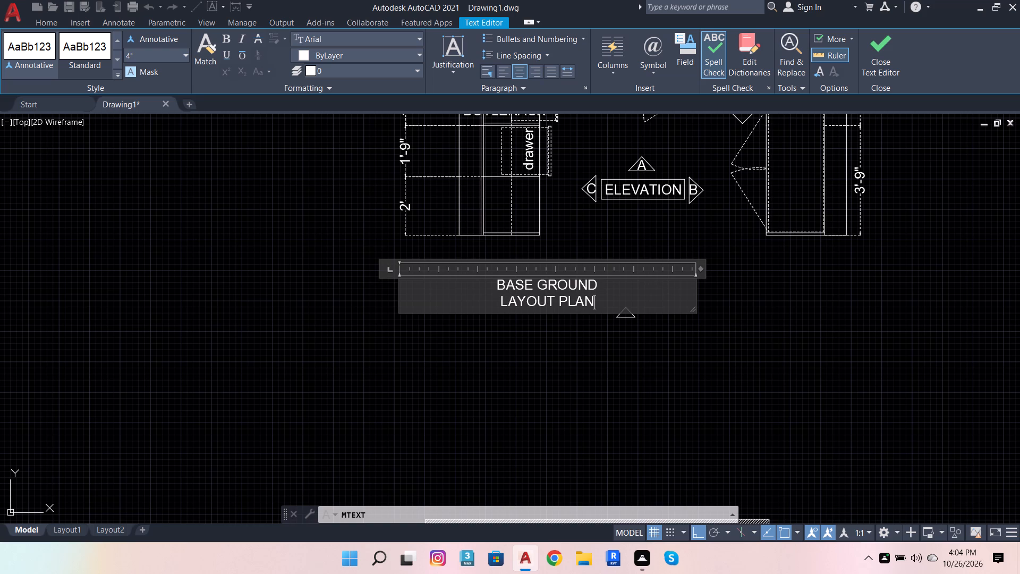
click(534, 359)
Scale up the plan title freehand from a base point at the start of its second line.
click(564, 291)
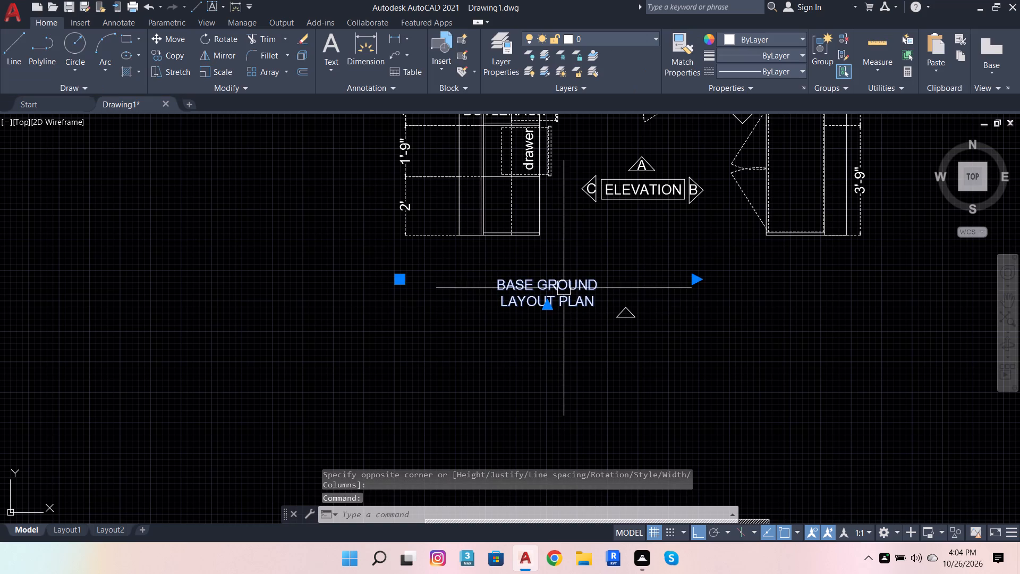
click(212, 70)
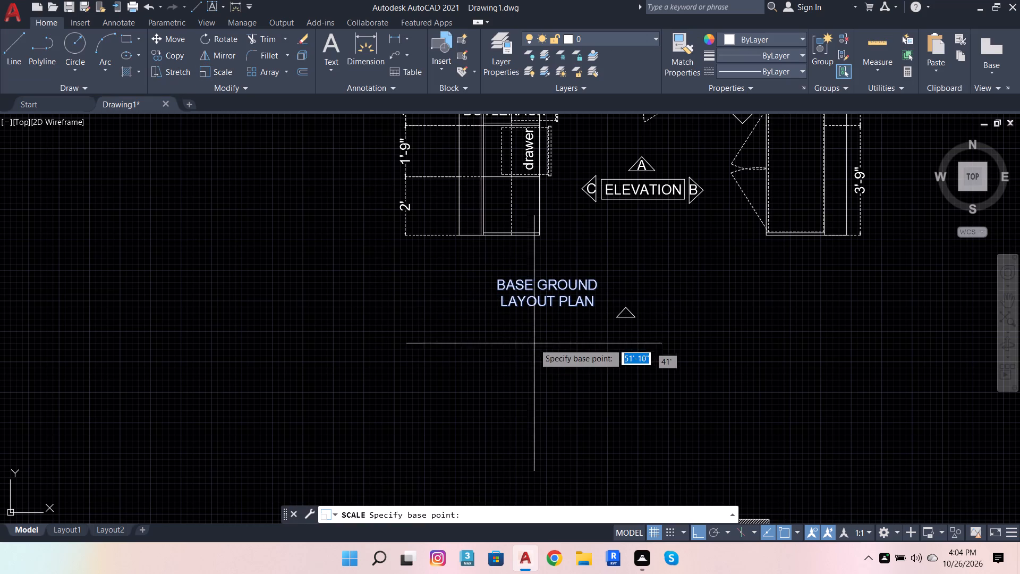
click(506, 301)
click(754, 324)
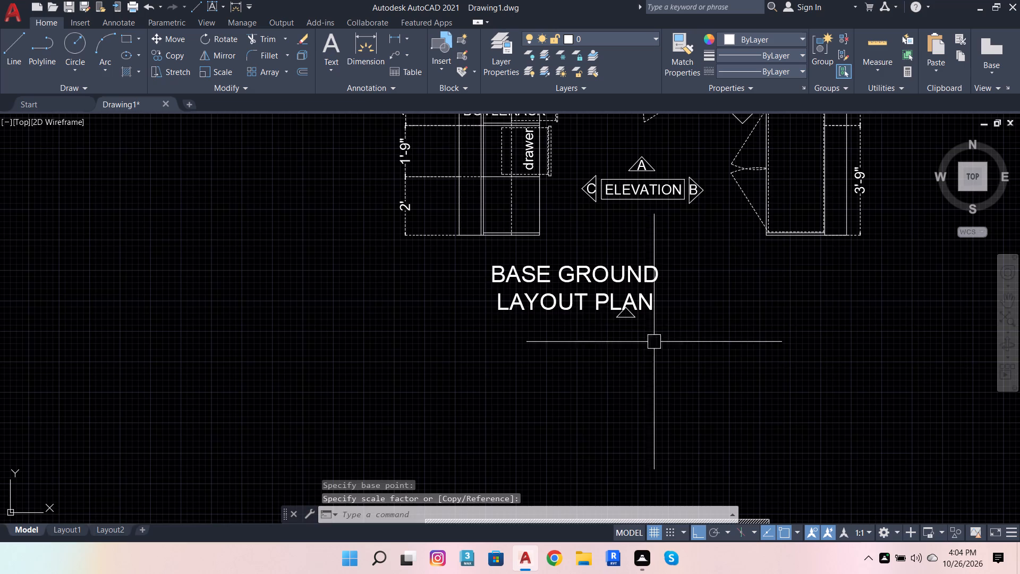
Erase the stray small triangle overlapping the end of the plan title.
scroll(608, 320, up, 2)
click(648, 311)
key(shift+Delete)
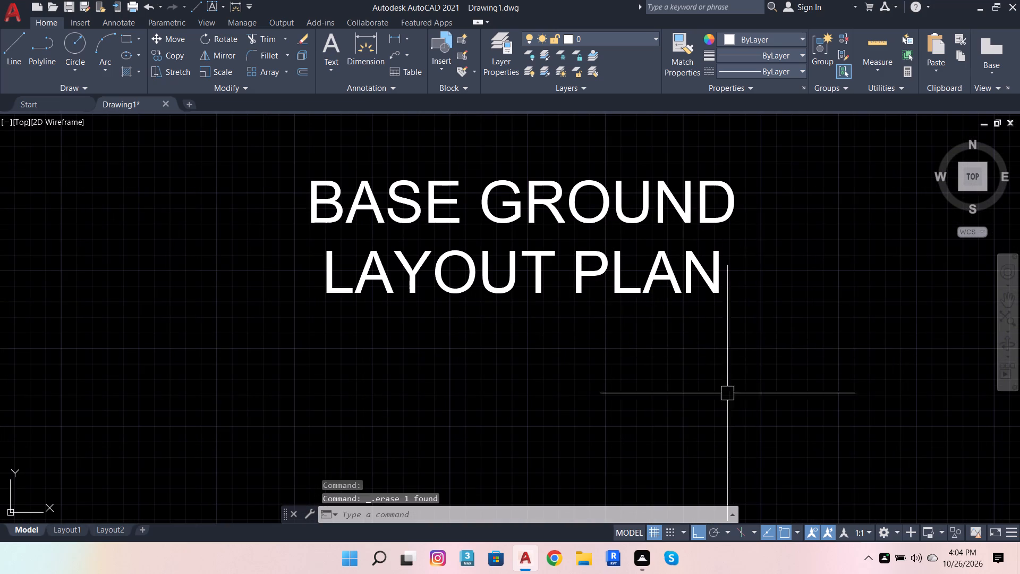
Dimension the overall width of the cabinet elevation, placing the dimension above the hatched top strip.
scroll(660, 364, down, 3)
scroll(654, 282, down, 2)
scroll(664, 353, up, 2)
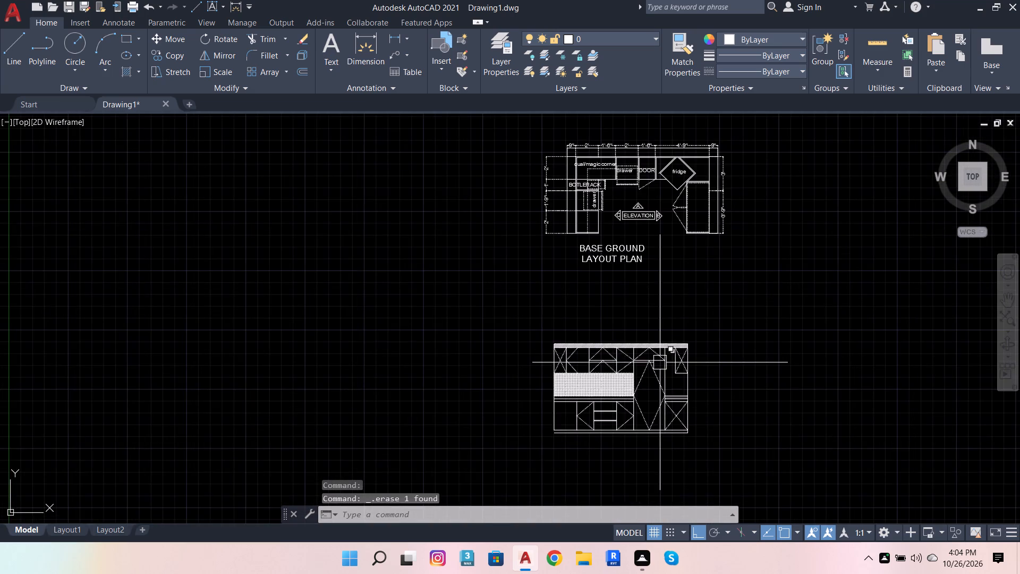
scroll(663, 342, up, 2)
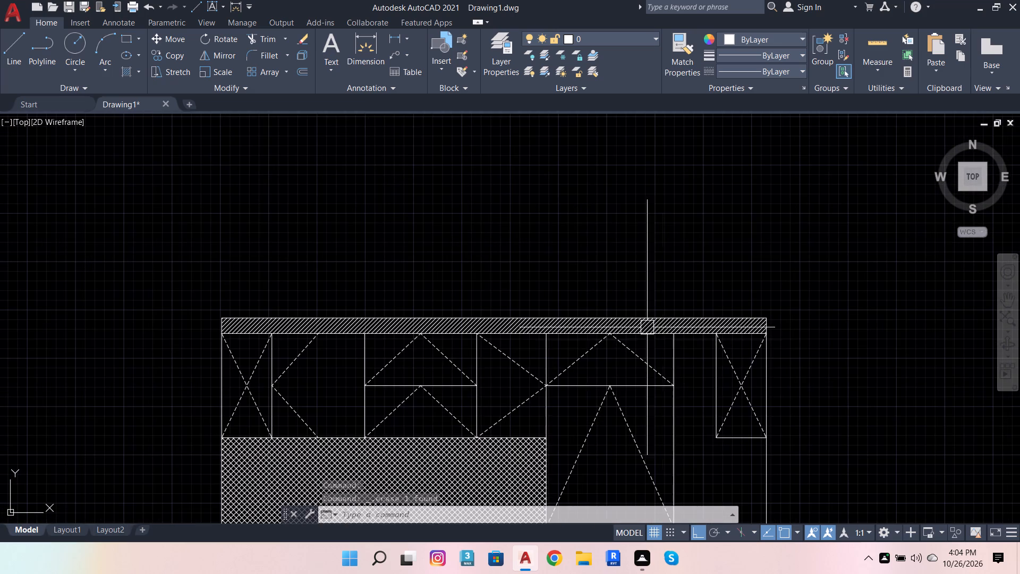
click(362, 54)
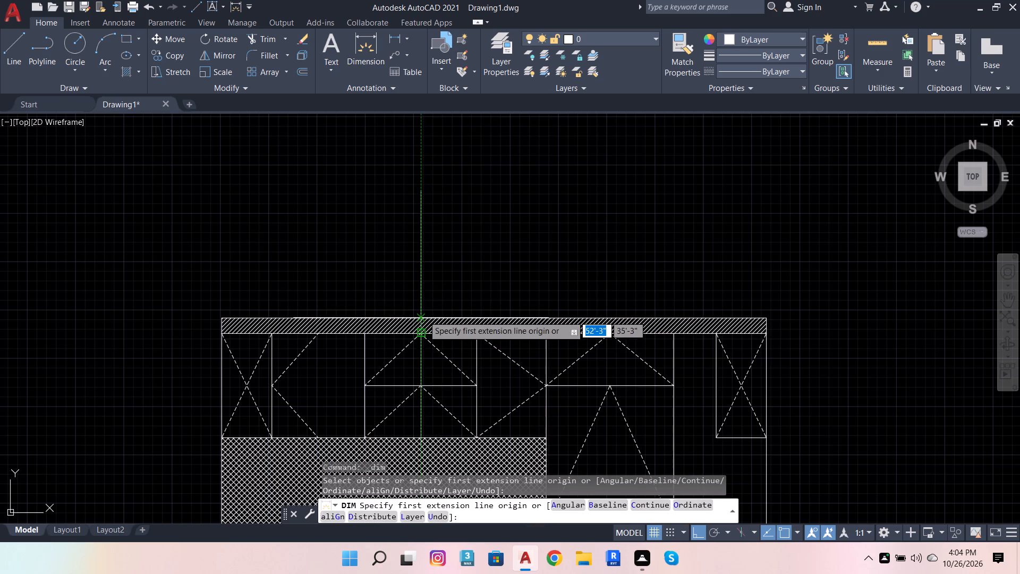
scroll(500, 317, up, 2)
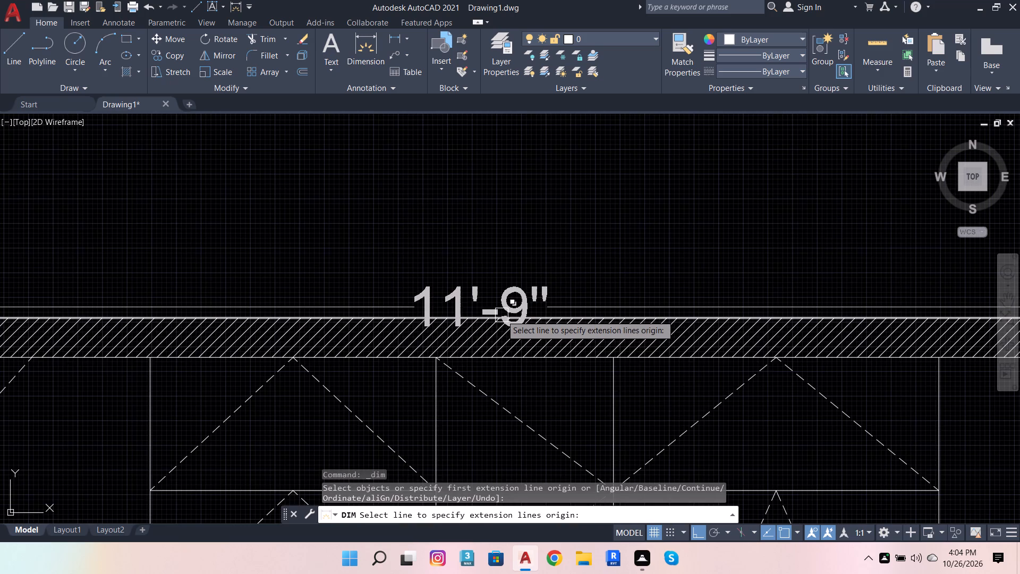
click(501, 315)
click(491, 238)
scroll(496, 296, down, 3)
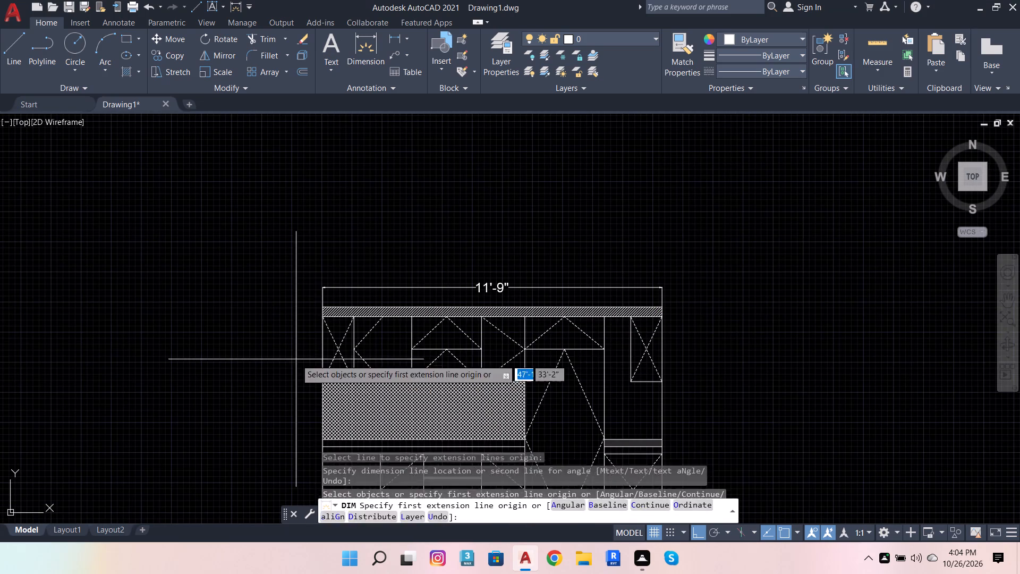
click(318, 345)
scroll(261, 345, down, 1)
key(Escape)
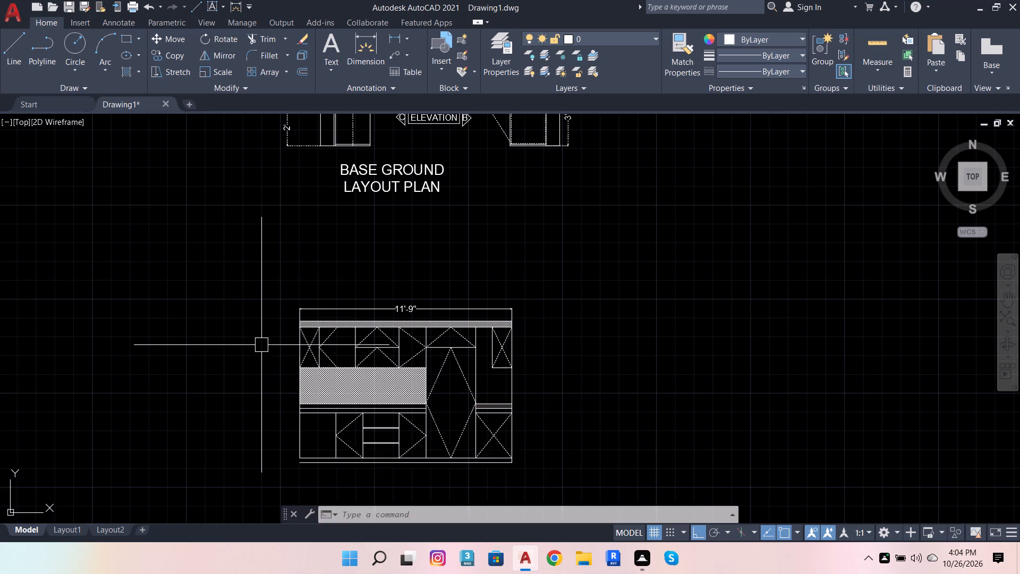
Dimension the height of the upper cabinets along the elevation's left edge, placing the dimension outside the drawing.
scroll(302, 365, up, 2)
click(373, 51)
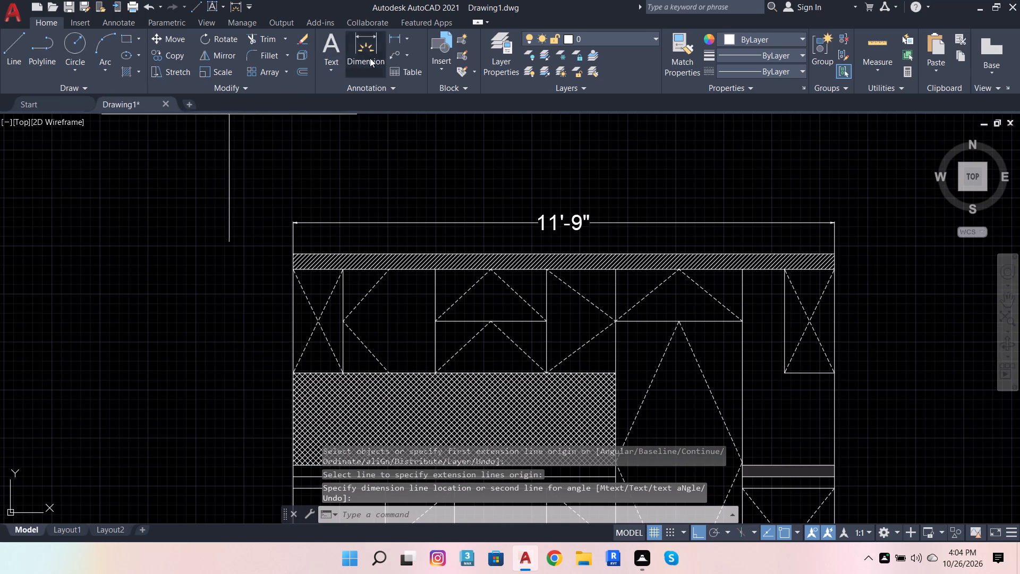
click(294, 269)
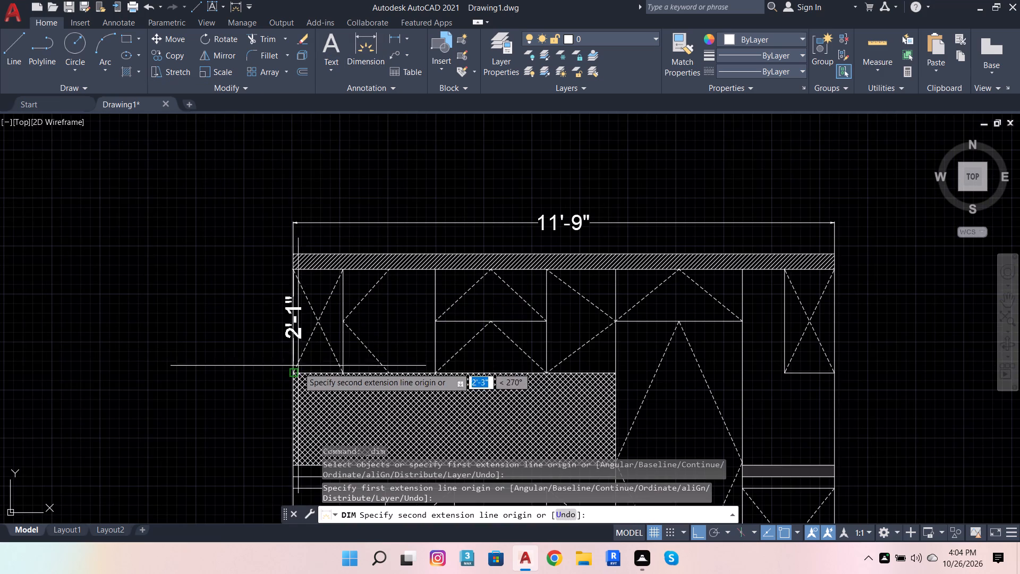
click(293, 368)
click(248, 365)
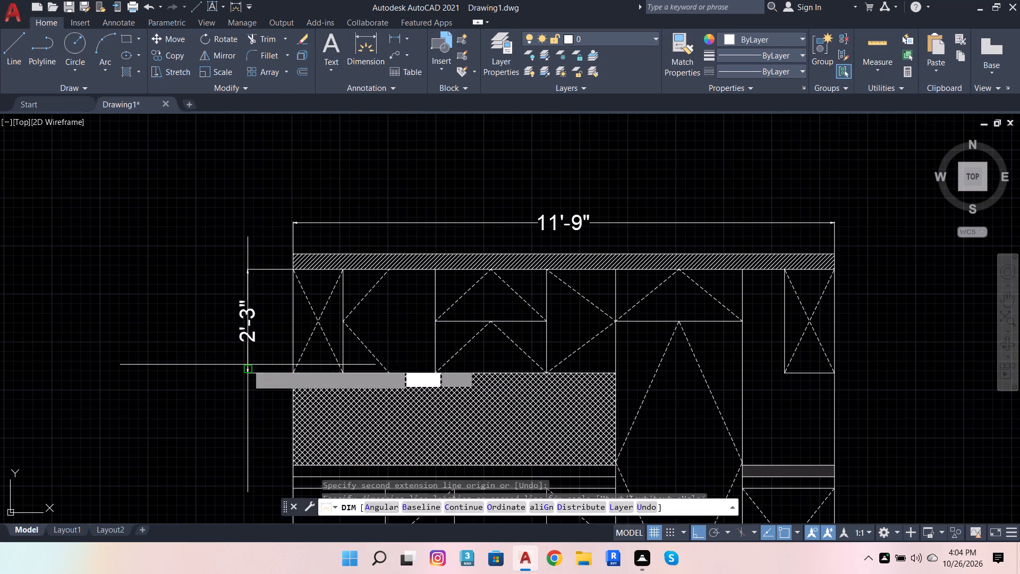
Dimension the height of the cross-hatched backsplash at the elevation's left edge, in line with the upper cabinet dimension.
scroll(287, 379, up, 2)
click(301, 365)
scroll(304, 360, down, 4)
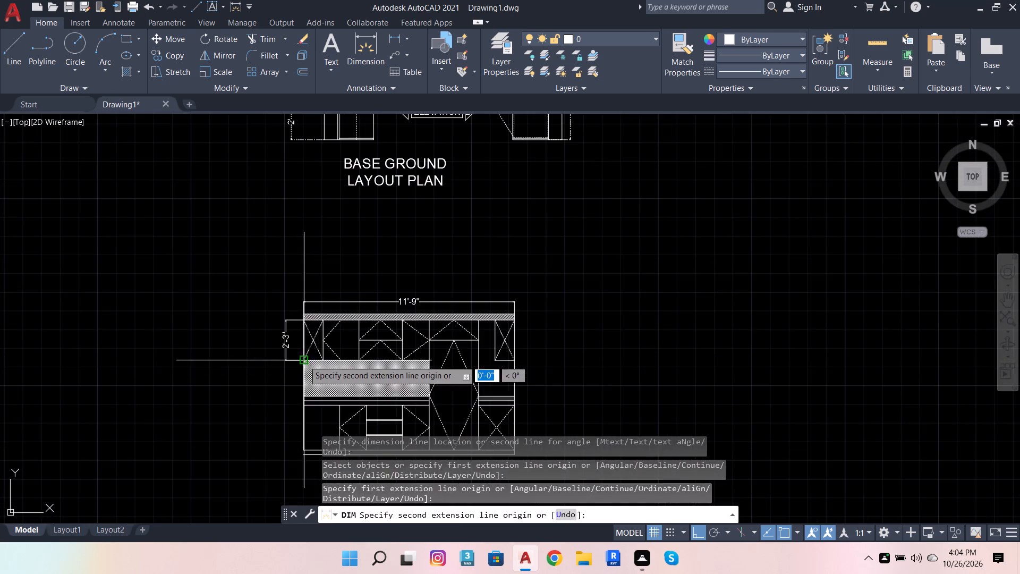
scroll(299, 409, up, 3)
click(310, 360)
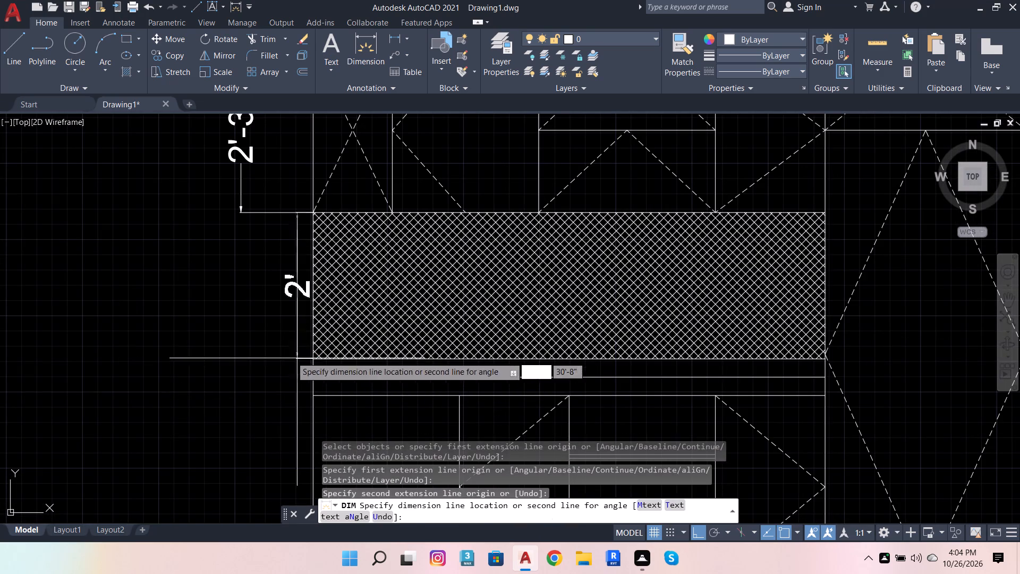
click(237, 212)
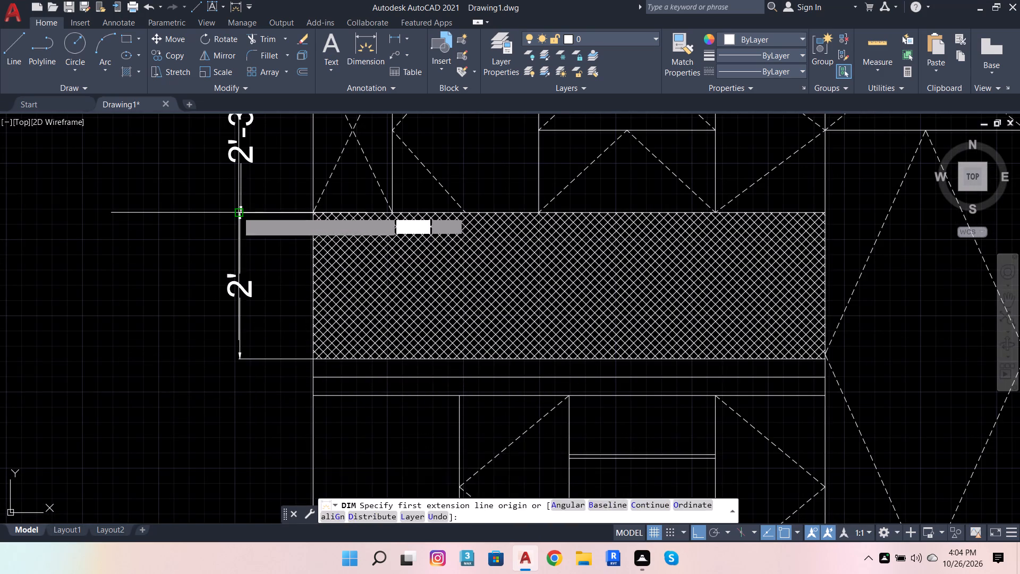
Dimension the height of the thin strip directly below the backsplash, in line with the other left-side dimensions.
click(309, 356)
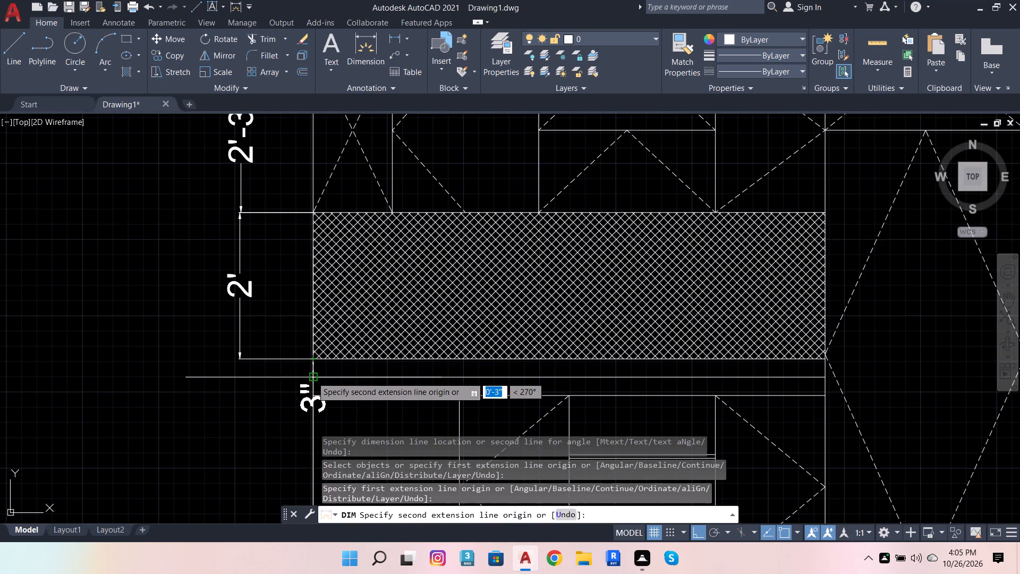
click(314, 378)
click(238, 352)
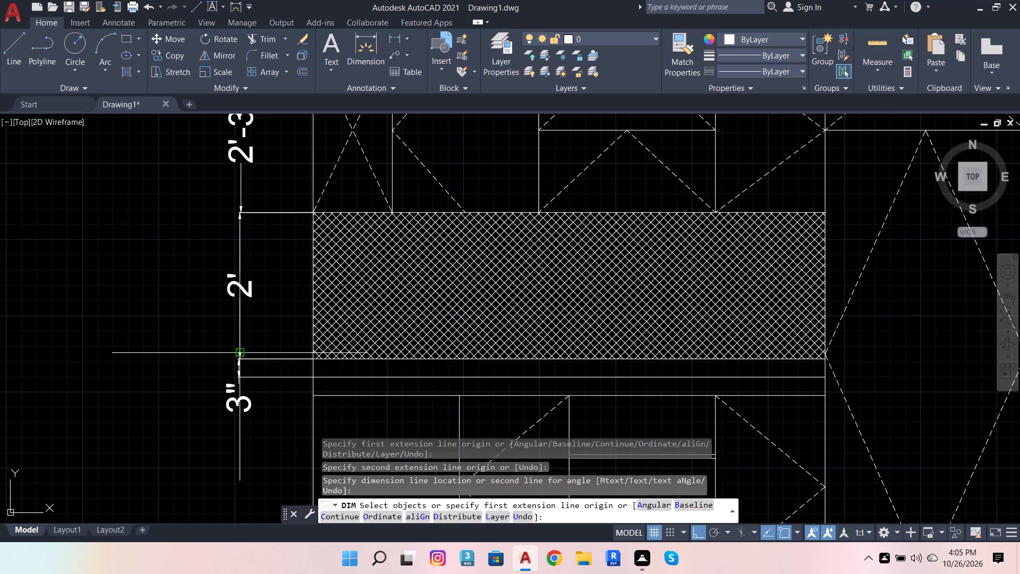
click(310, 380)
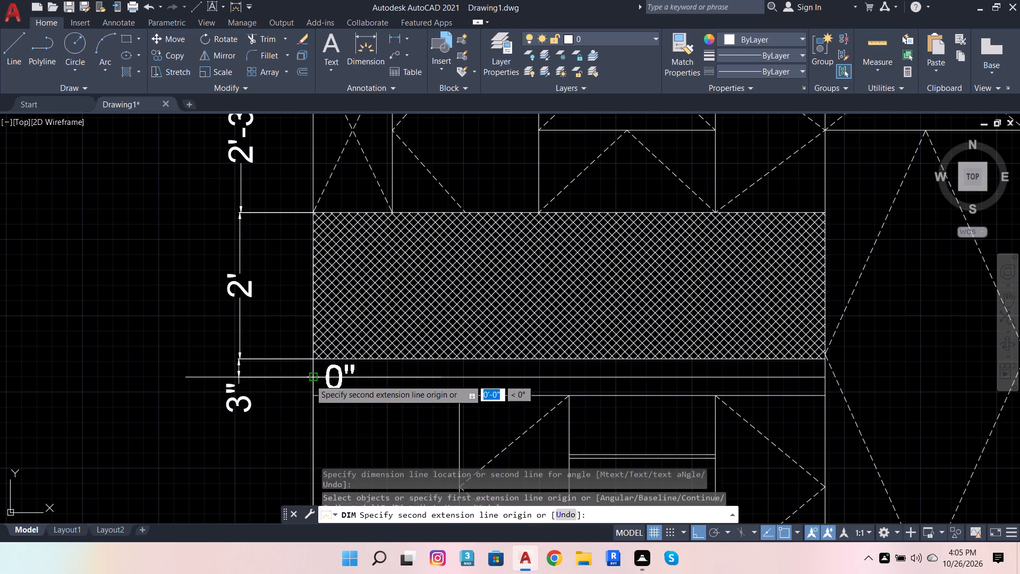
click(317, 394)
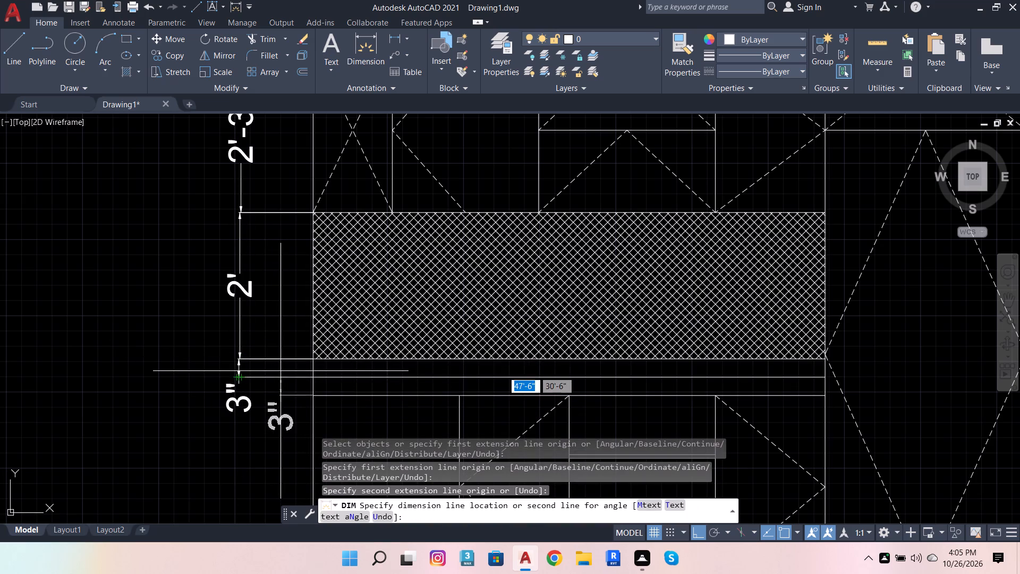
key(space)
Dimension the height of the second thin strip, just above the base cabinets, in line with the other left-side dimensions.
key(space)
click(311, 395)
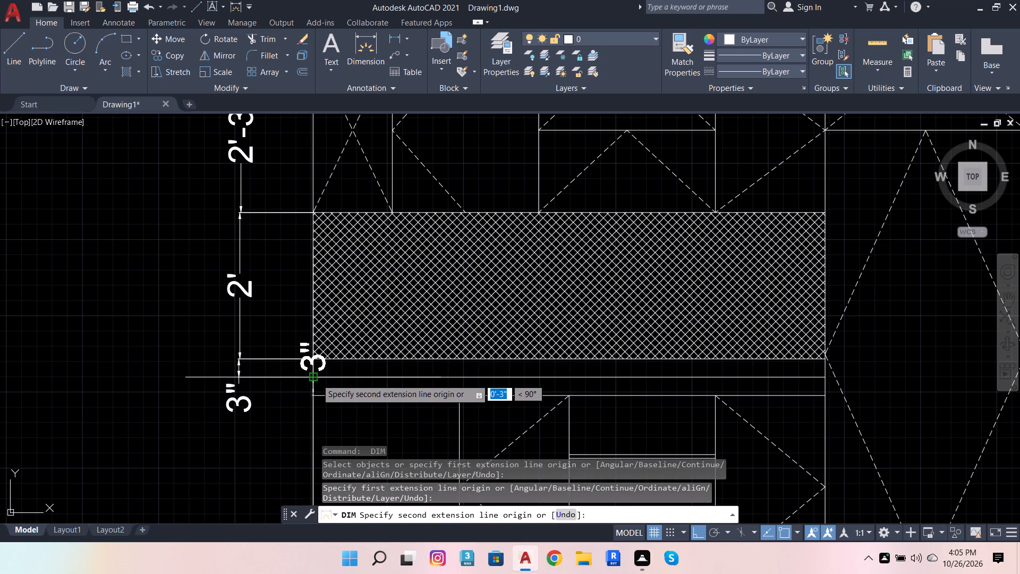
click(314, 378)
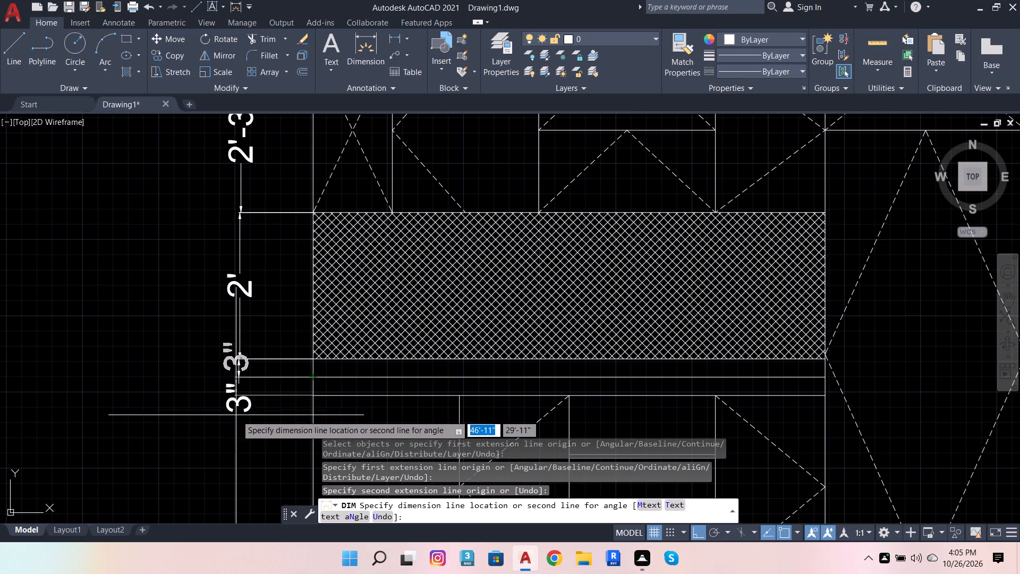
scroll(241, 376, up, 3)
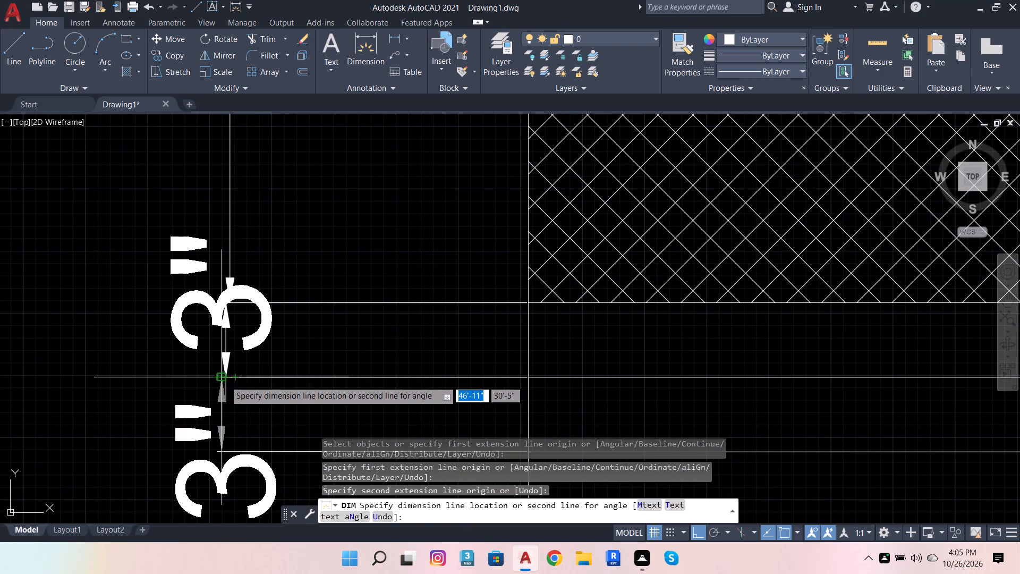
click(225, 381)
Dimension the height of the base cabinets along the elevation's left edge, in line with the strip dimensions above.
scroll(302, 367, down, 2)
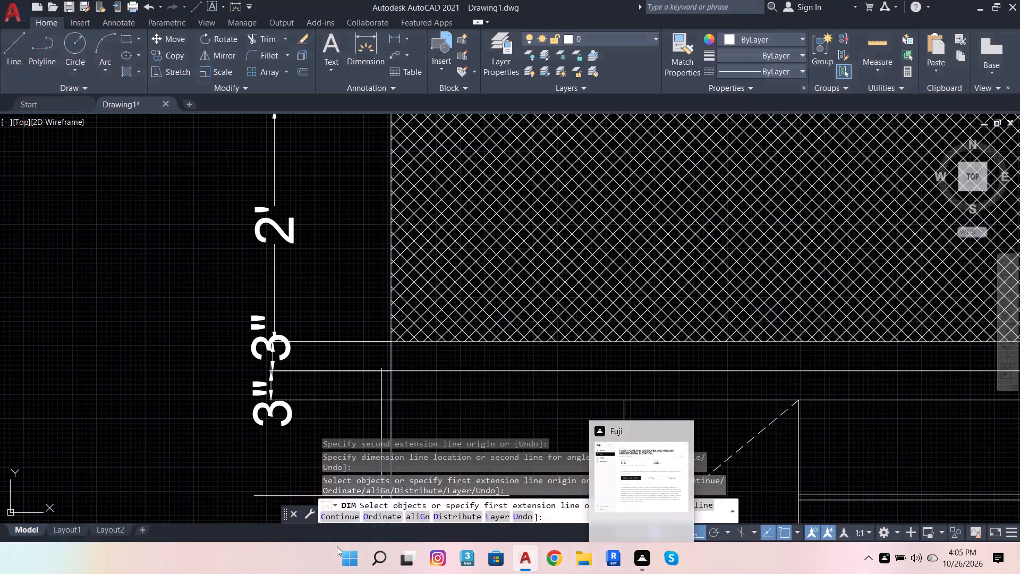
scroll(384, 364, down, 2)
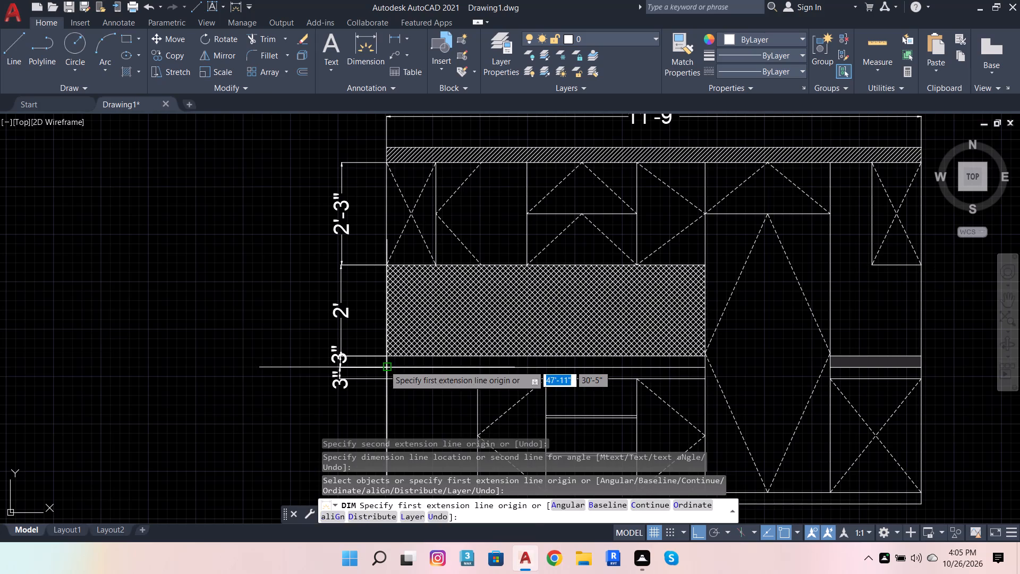
scroll(513, 365, down, 2)
scroll(547, 400, up, 2)
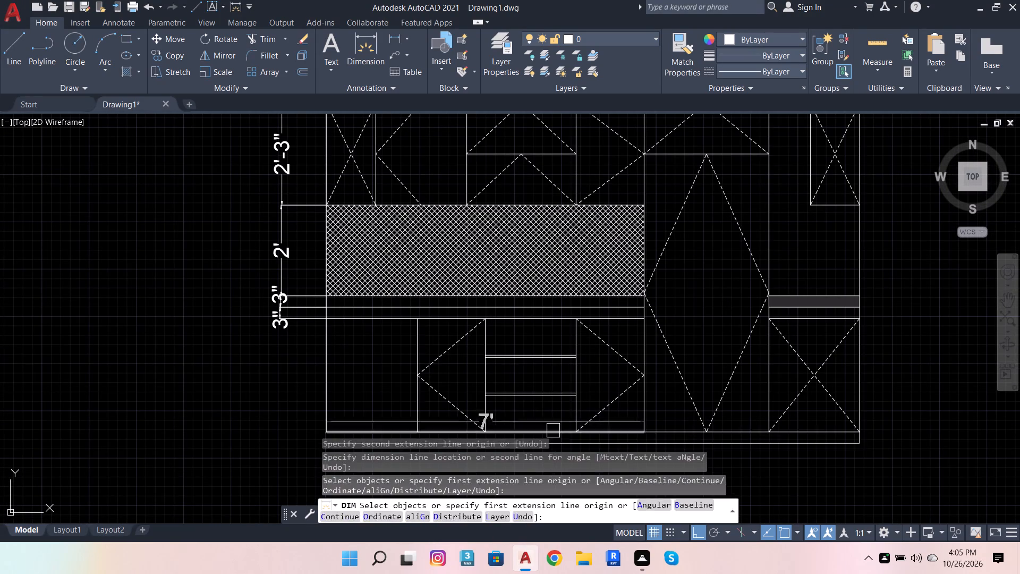
click(326, 341)
scroll(277, 314, up, 2)
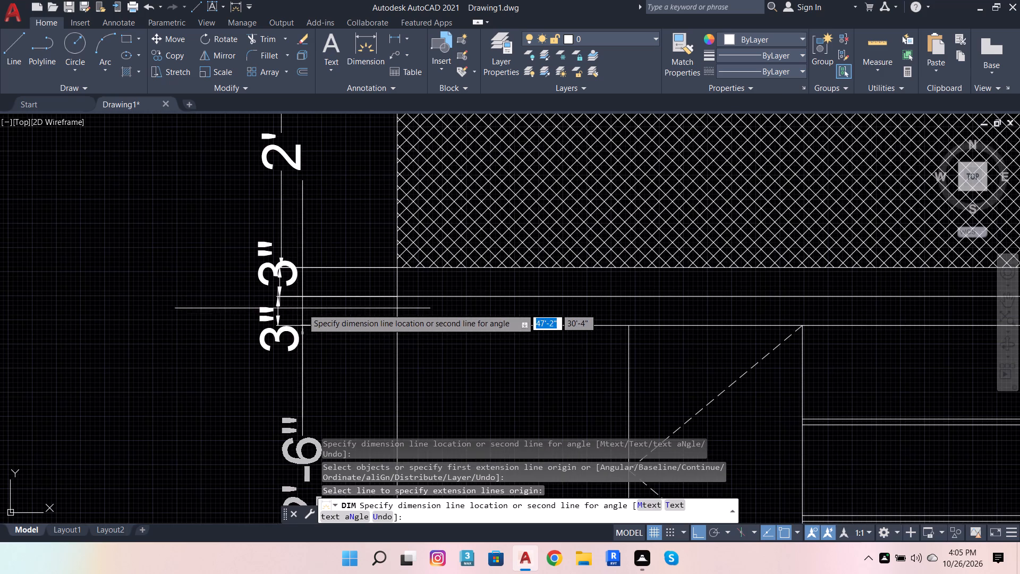
click(276, 322)
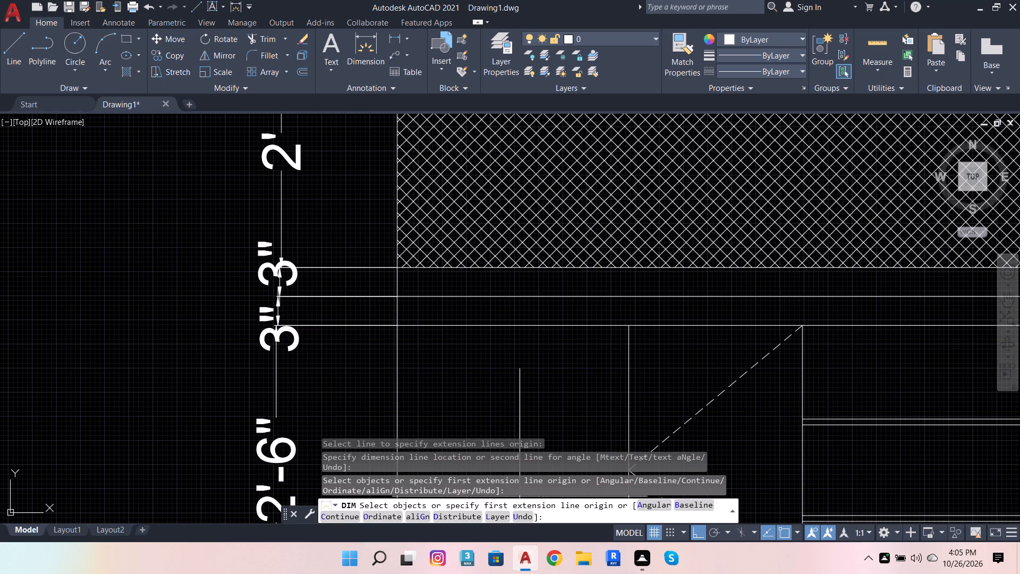